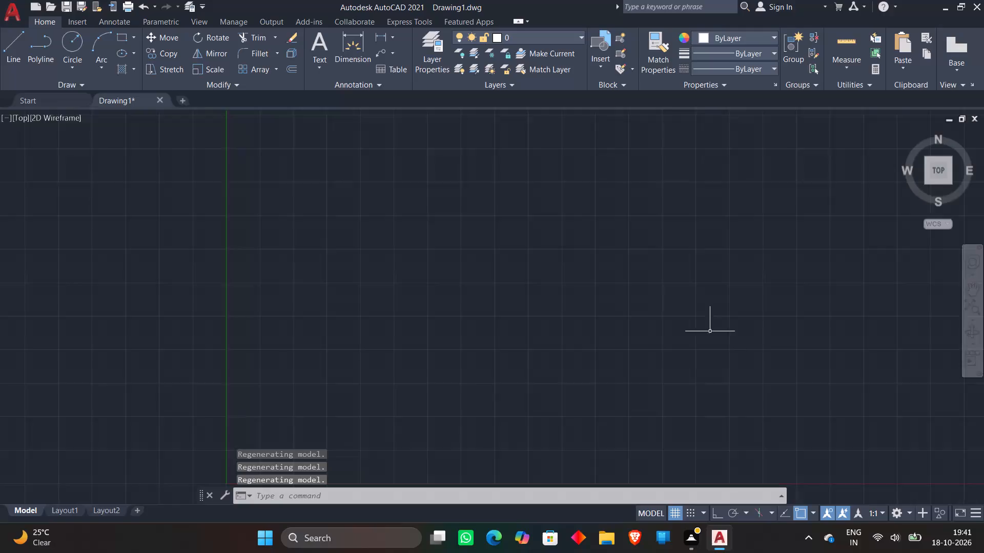
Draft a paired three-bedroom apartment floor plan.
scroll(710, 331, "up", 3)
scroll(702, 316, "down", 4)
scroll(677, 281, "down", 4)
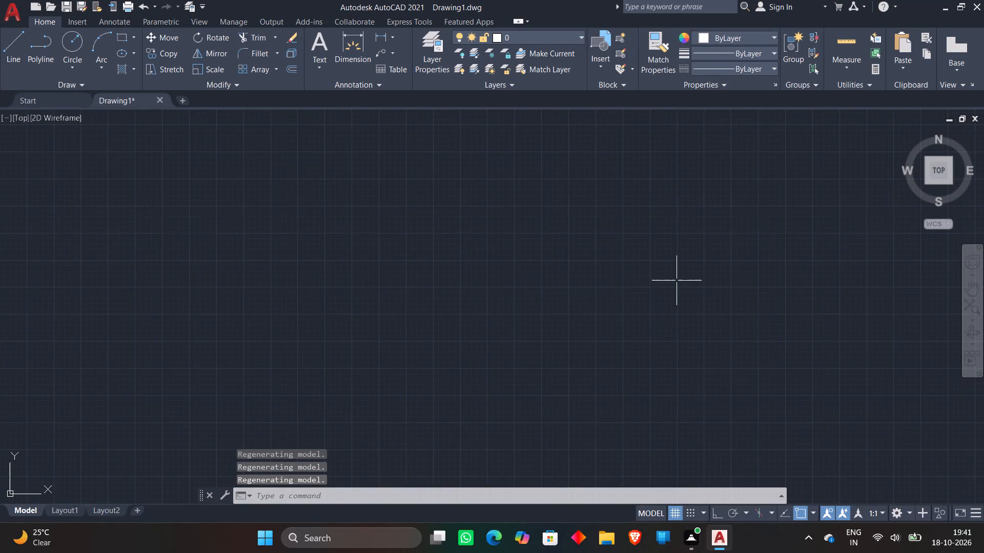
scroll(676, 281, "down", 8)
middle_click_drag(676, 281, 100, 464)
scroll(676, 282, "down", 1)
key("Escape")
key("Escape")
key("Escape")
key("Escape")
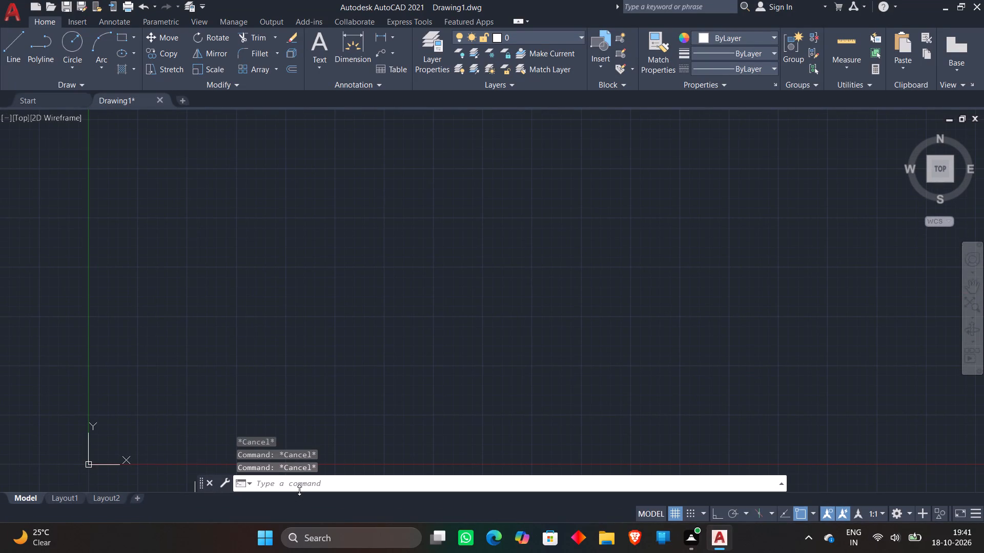
Turn on the command log file with LOGFILEON.
type("lo")
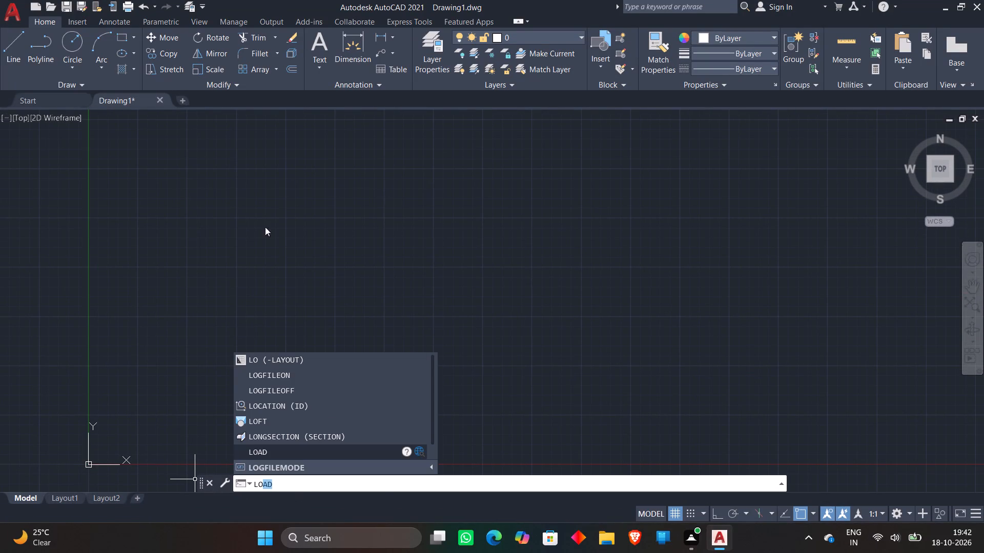
left_click(301, 380)
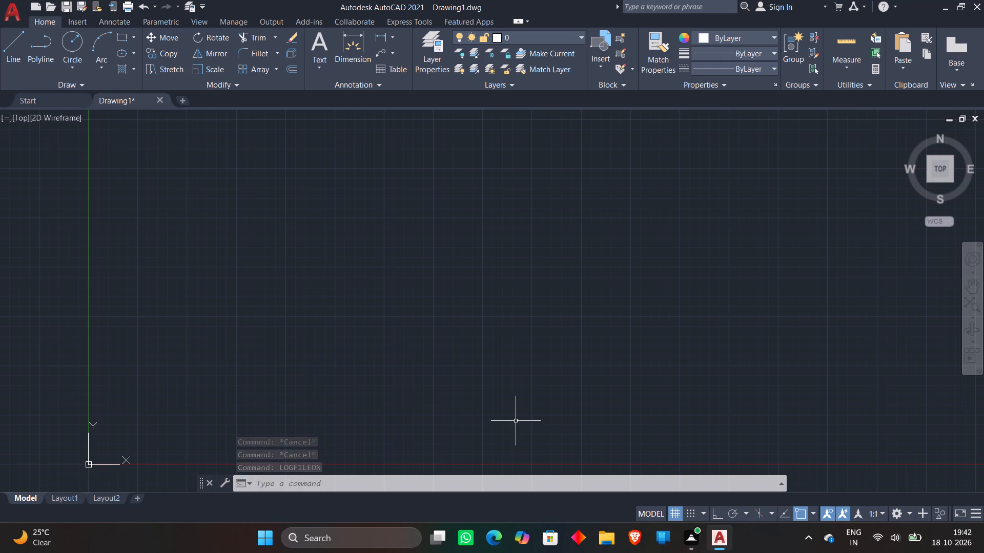
Configure the drawing units to Engineering length with 0'-0.0" precision and an insertion scale of Feet.
type("un")
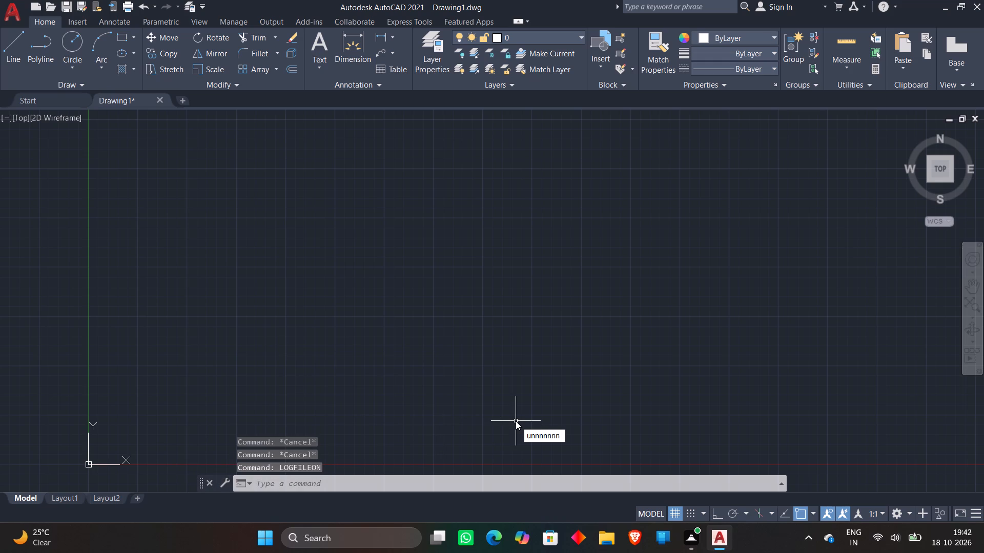
key("BackSpace")
key("BackSpace")
key("BackSpace")
key("BackSpace")
key("BackSpace")
key("BackSpace")
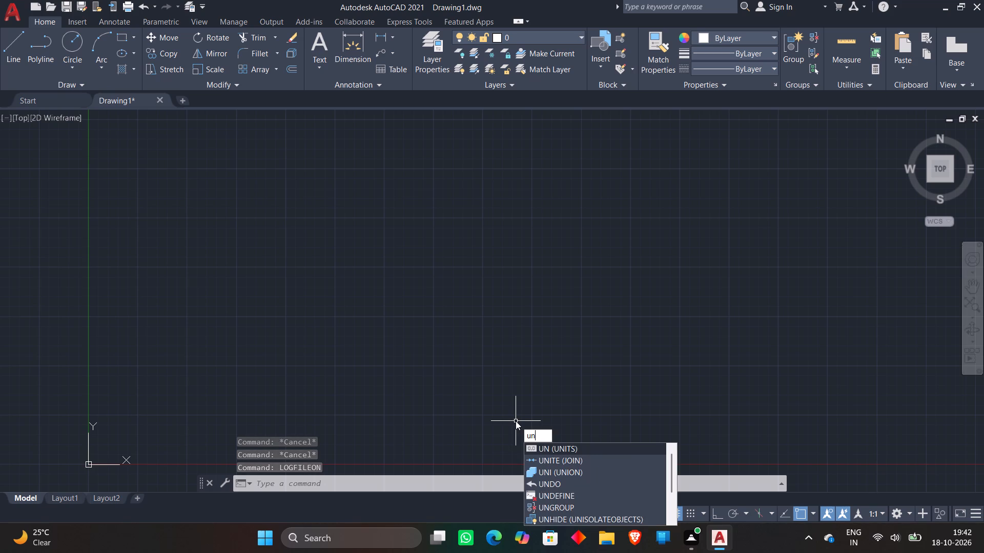
type("it")
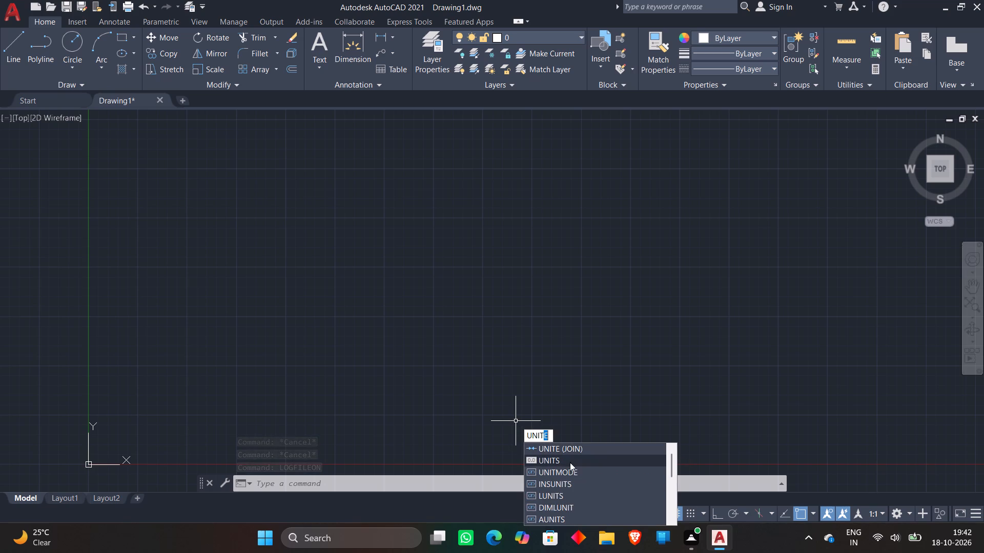
left_click(569, 466)
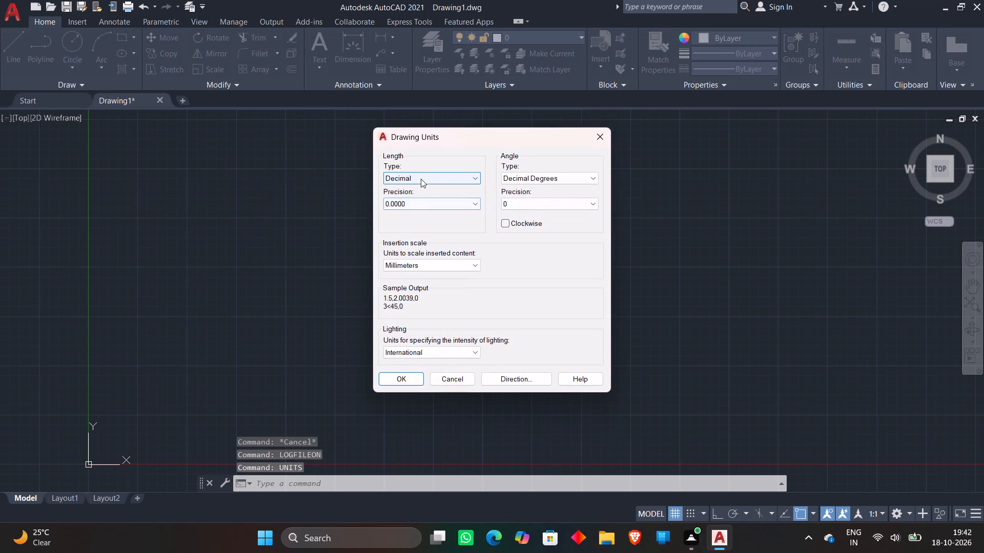
left_click(421, 179)
left_click(409, 204)
left_click(409, 203)
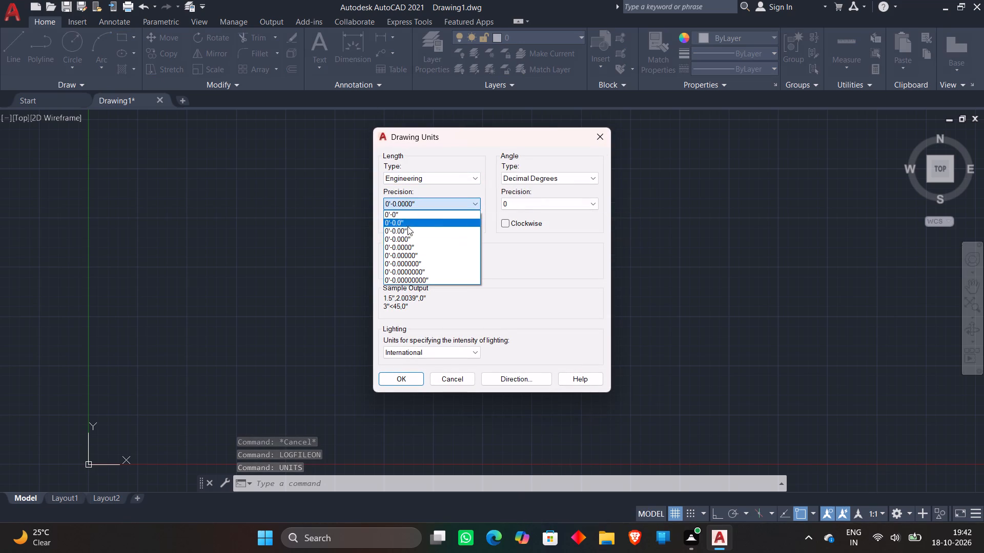
left_click(407, 225)
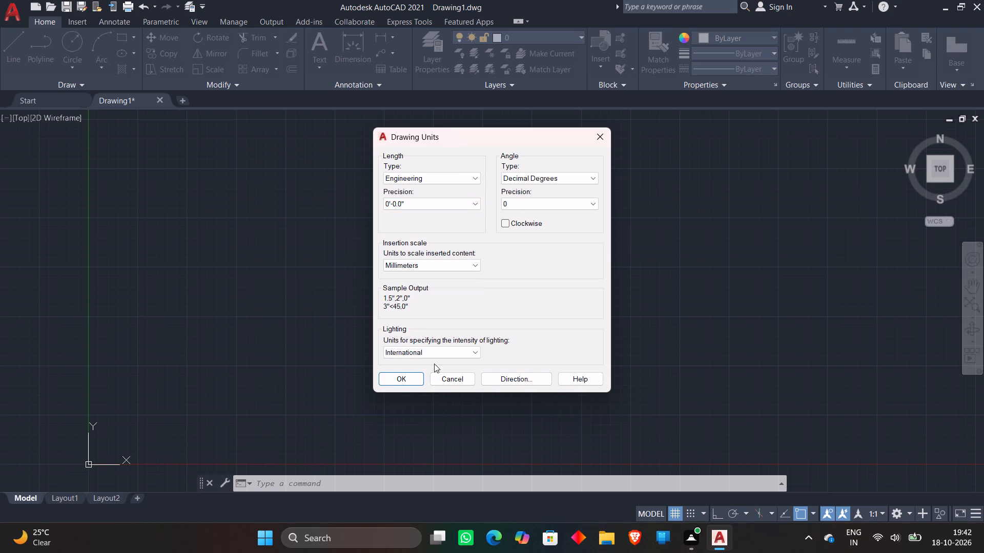
left_click(412, 265)
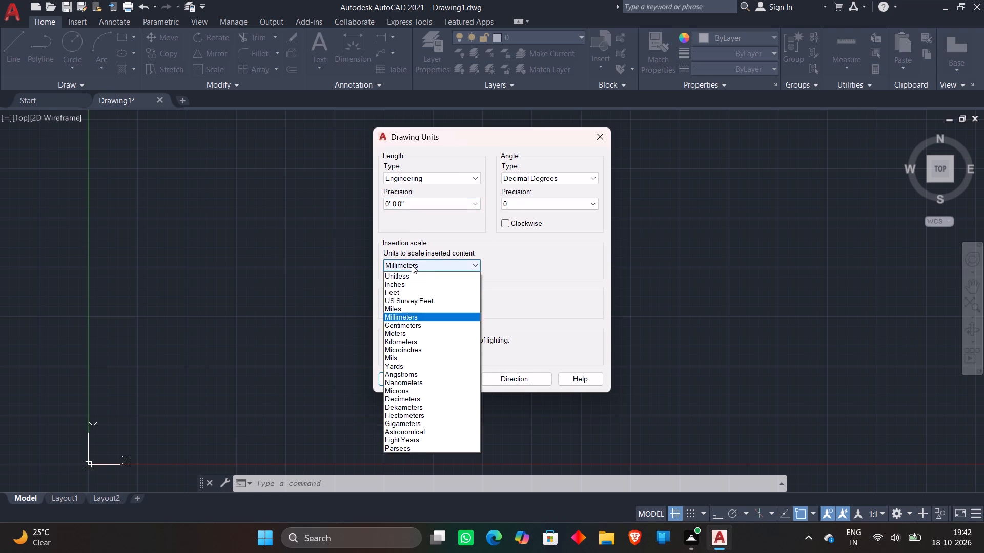
left_click(415, 292)
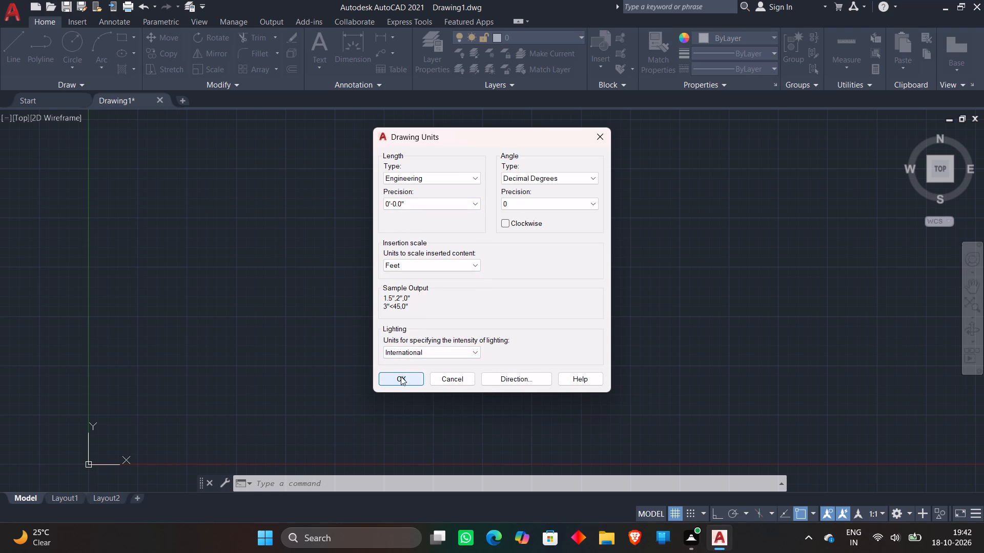
left_click(401, 376)
left_click(544, 305)
With Ortho on, draw a horizontal 4' line to the right, continuing with a vertical 9'10.5" line downward from its end.
scroll(445, 224, "down", 2)
middle_click_drag(439, 219, 292, 461)
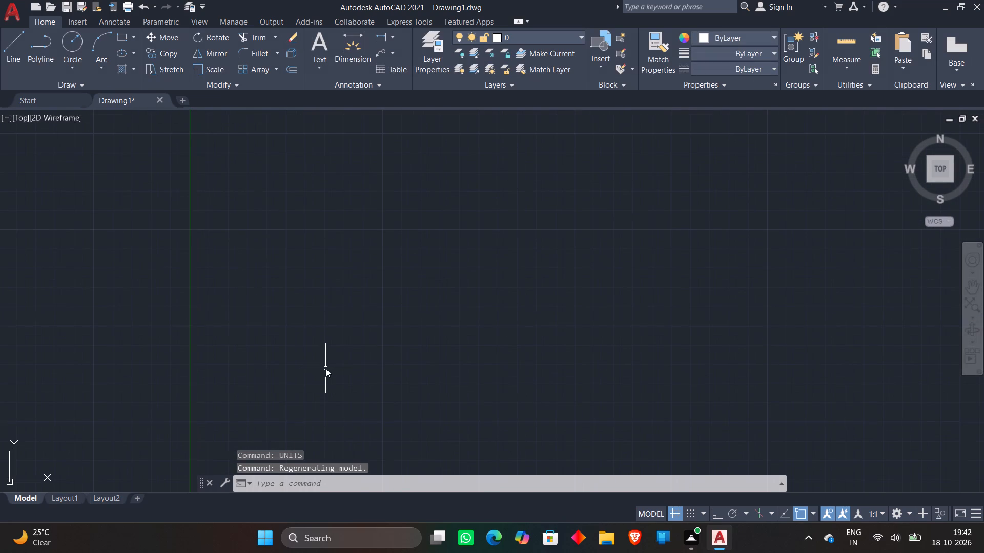
key("l")
key("Return")
scroll(352, 182, "down", 2)
middle_click_drag(352, 182, 271, 280)
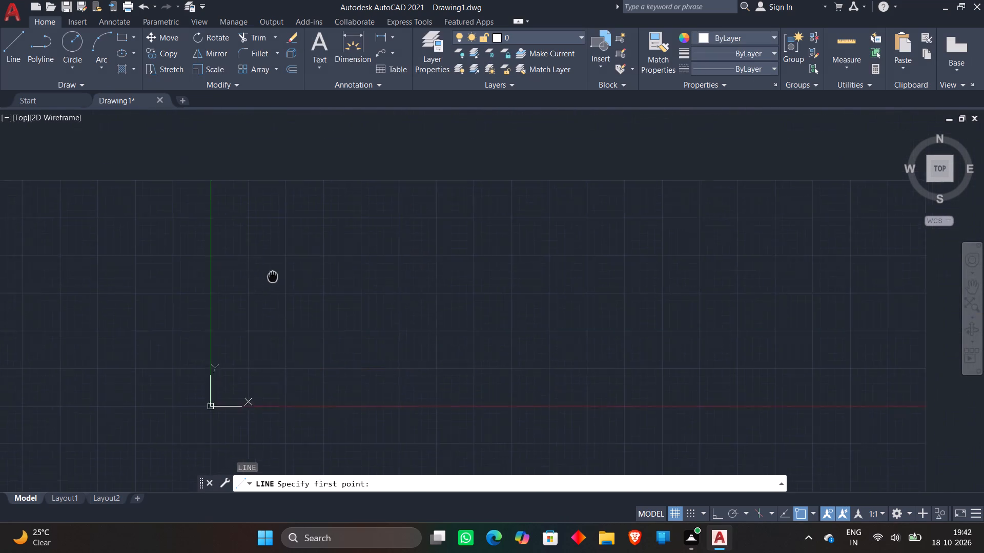
middle_click_drag(271, 280, 248, 320)
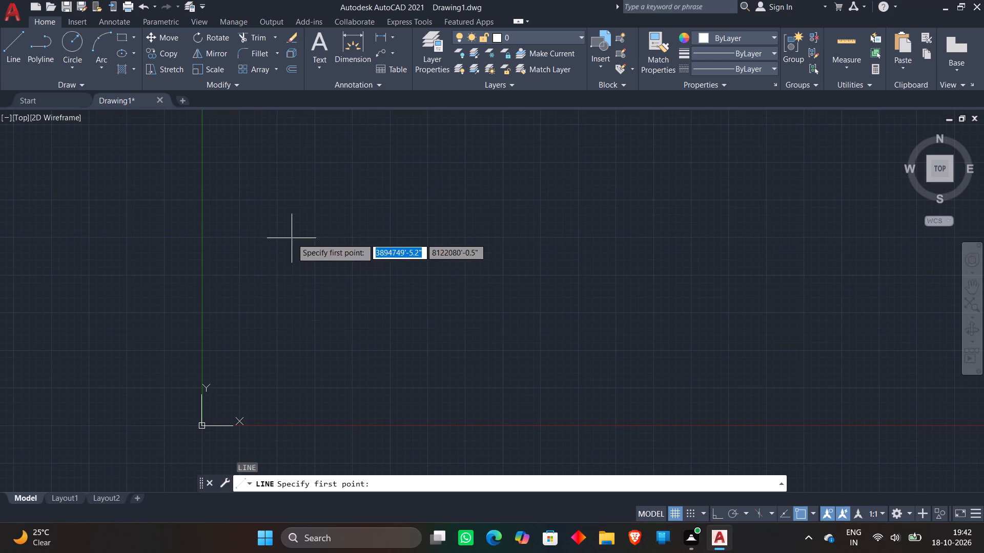
left_click(295, 165)
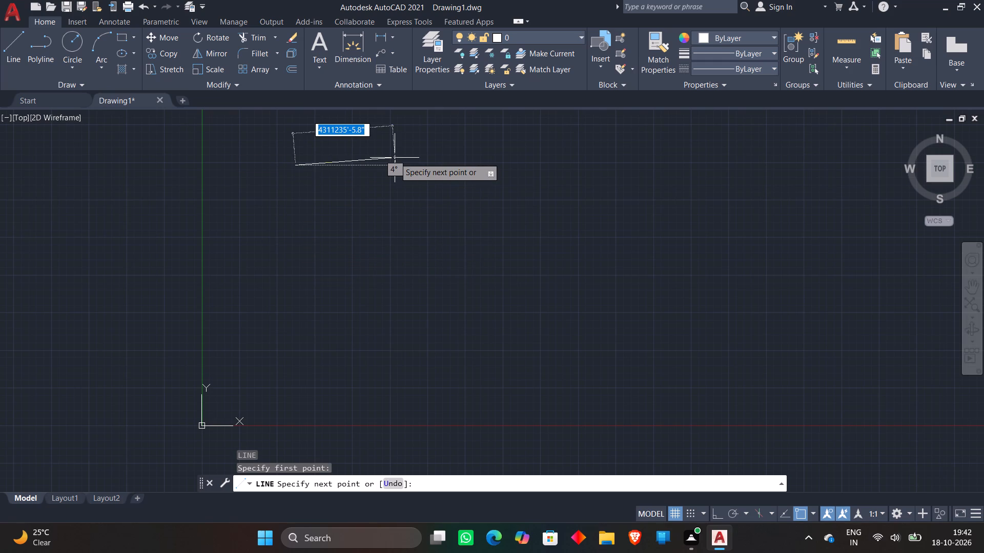
key("F8")
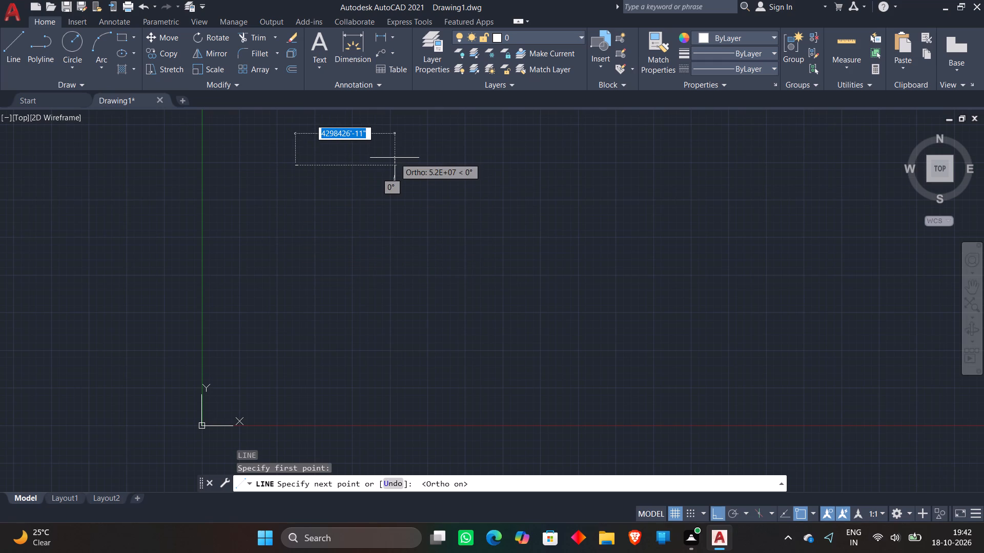
type("4'")
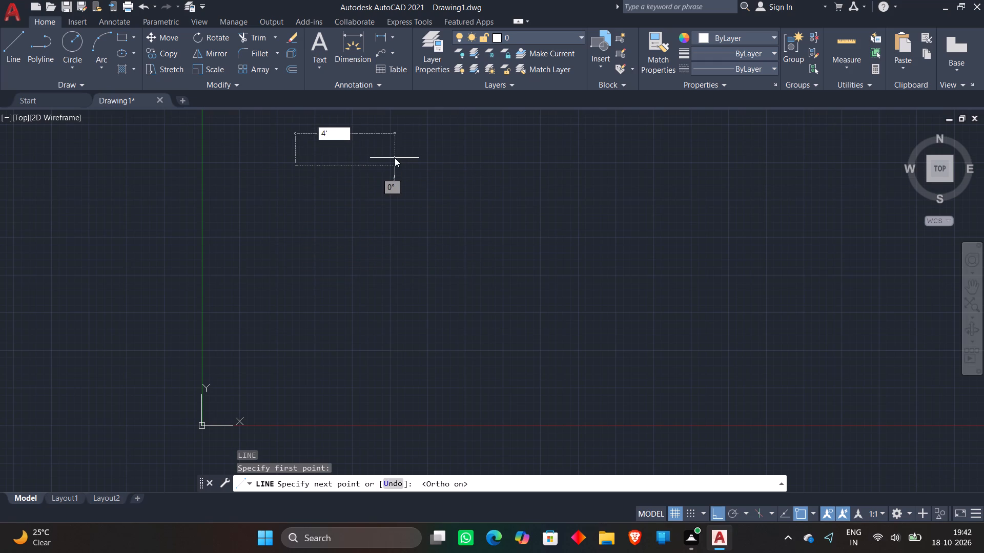
key("Return")
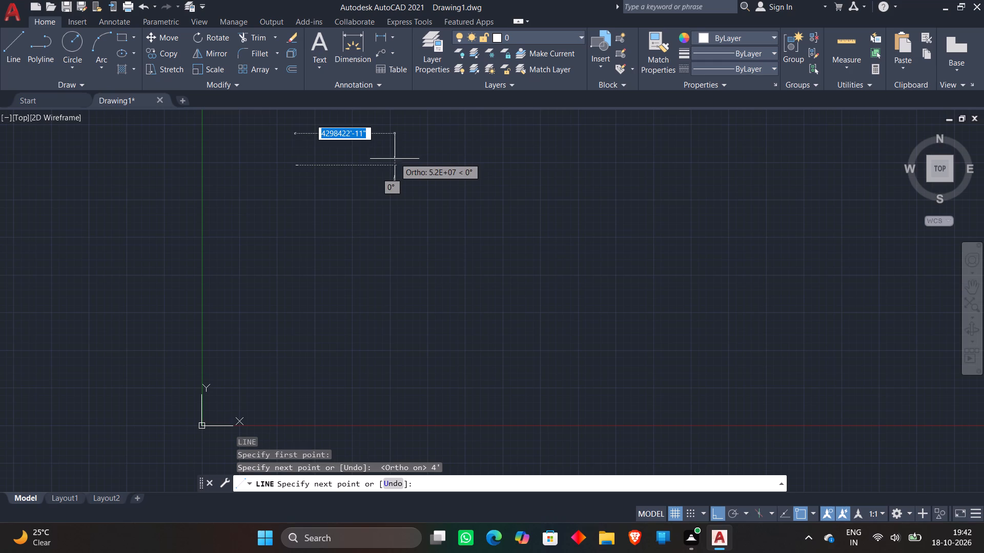
key("9")
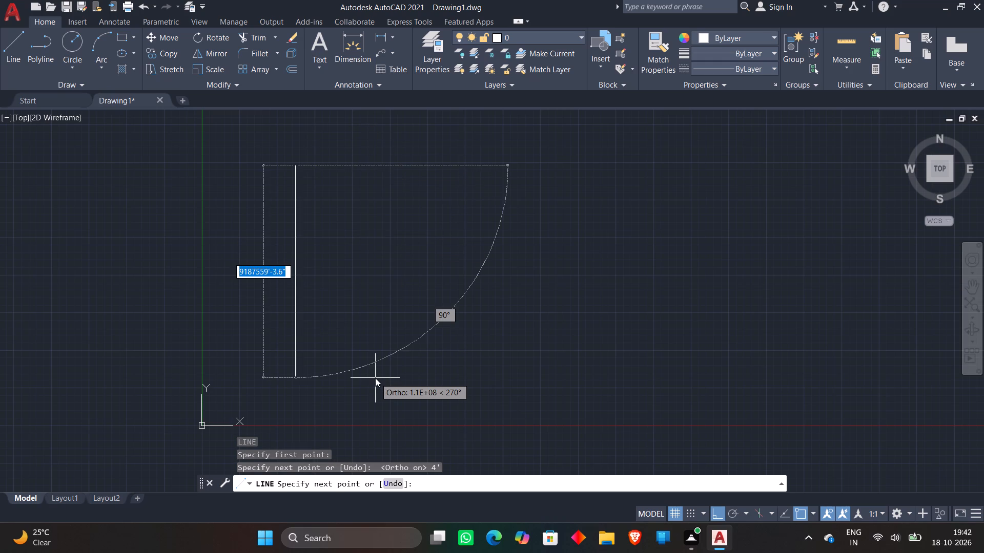
key("apostrophe")
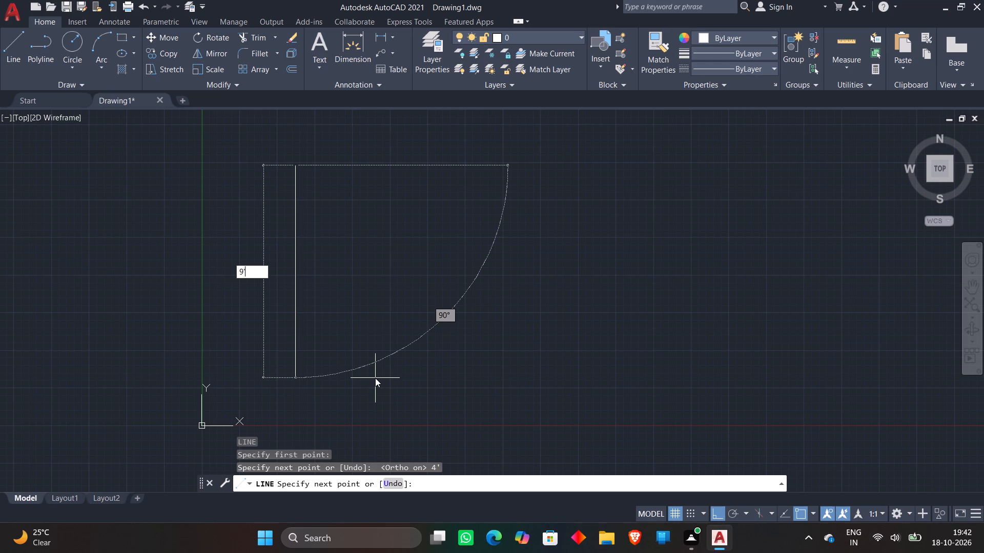
key("apostrophe")
key("BackSpace")
type("10.5\"")
key("Return")
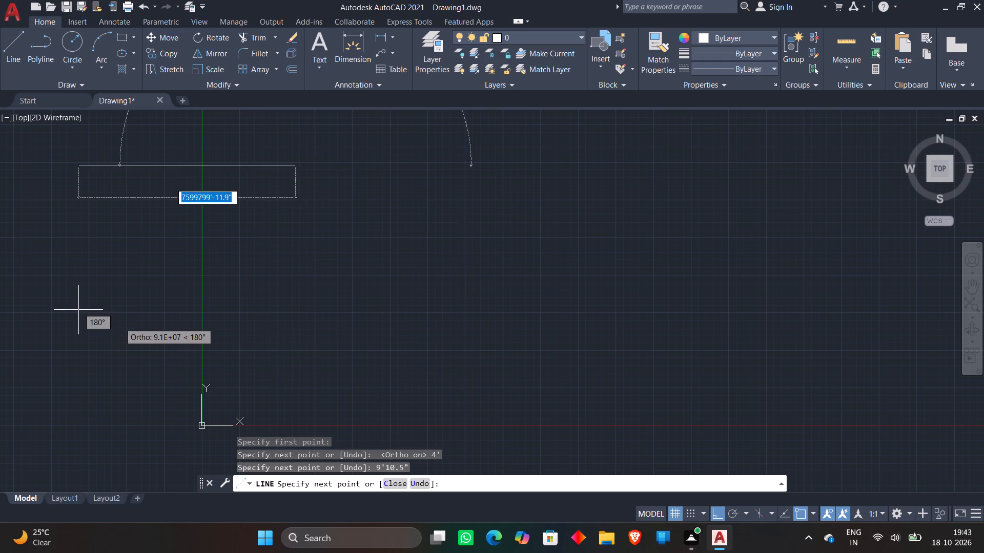
key("Escape")
Draw a 4' line leftward from the lower end of the vertical line, continuing straight up slightly past the top line.
scroll(303, 152, "up", 3)
scroll(241, 204, "up", 5)
middle_click_drag(393, 153, 368, 367)
scroll(384, 278, "down", 4)
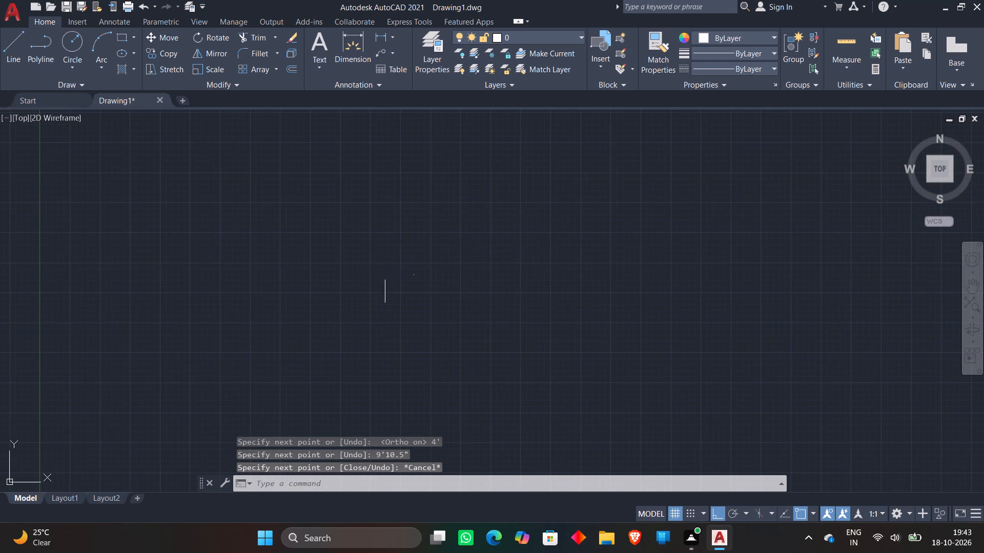
scroll(409, 260, "up", 5)
scroll(458, 348, "up", 4)
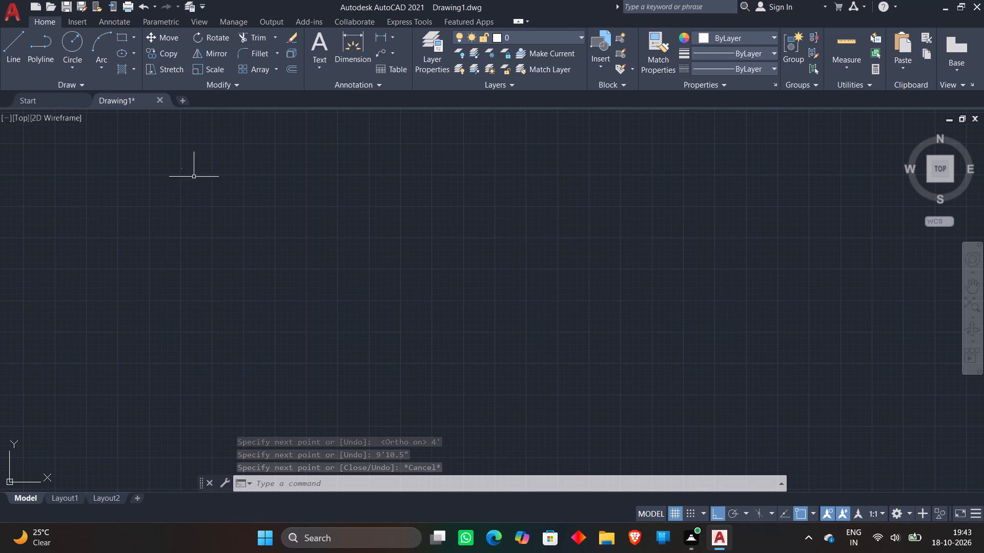
scroll(187, 174, "up", 3)
middle_click_drag(191, 173, 373, 283)
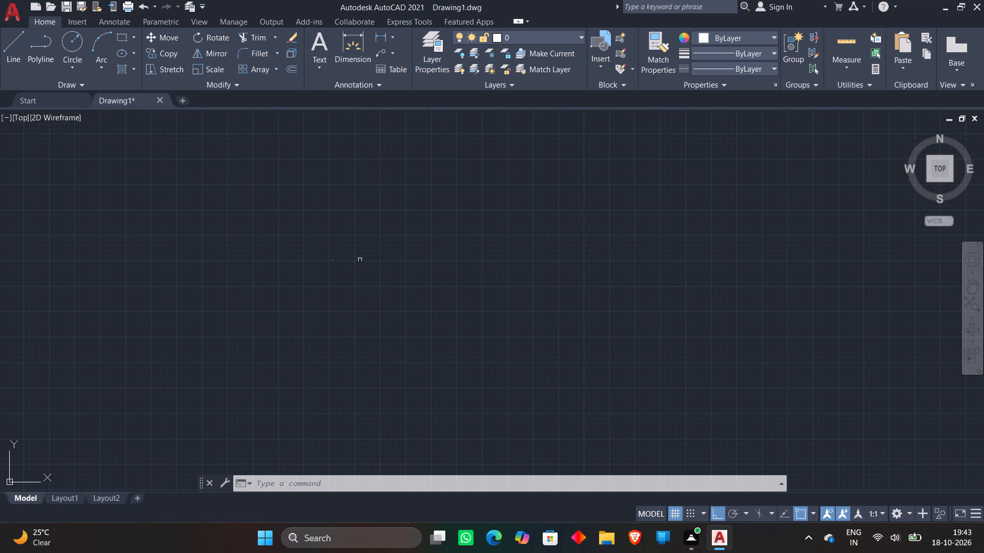
scroll(330, 254, "up", 5)
scroll(329, 324, "up", 5)
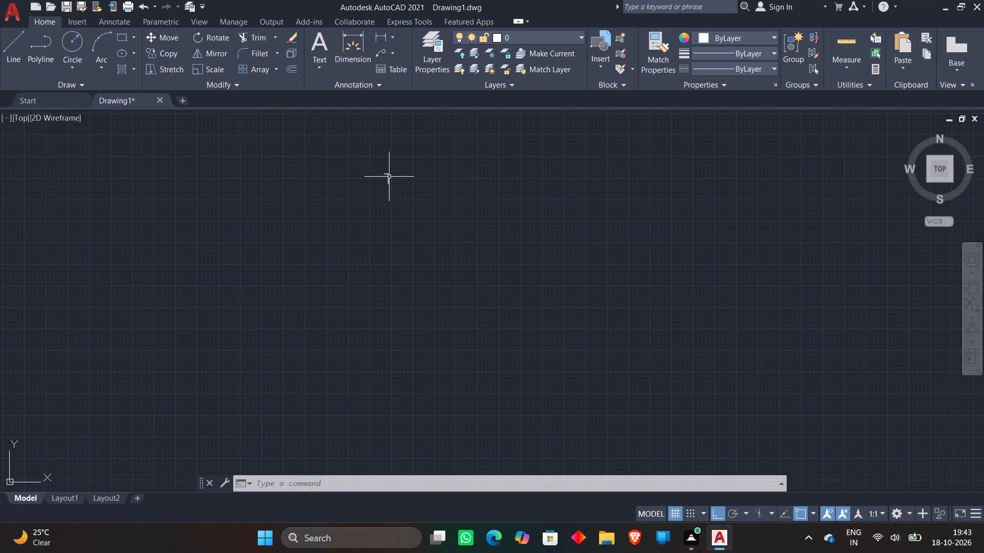
scroll(388, 175, "up", 3)
scroll(420, 214, "up", 3)
scroll(420, 214, "down", 1)
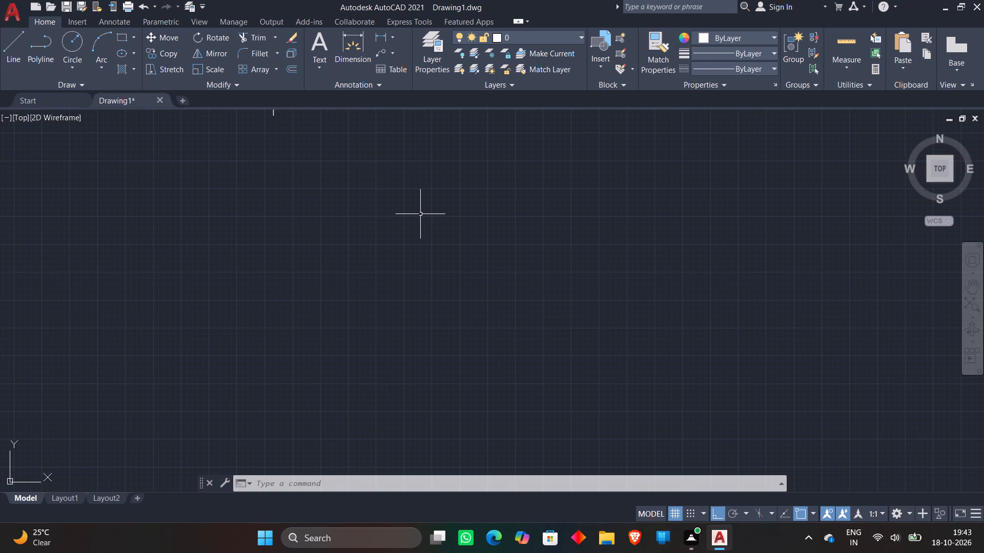
middle_click_drag(421, 193, 580, 382)
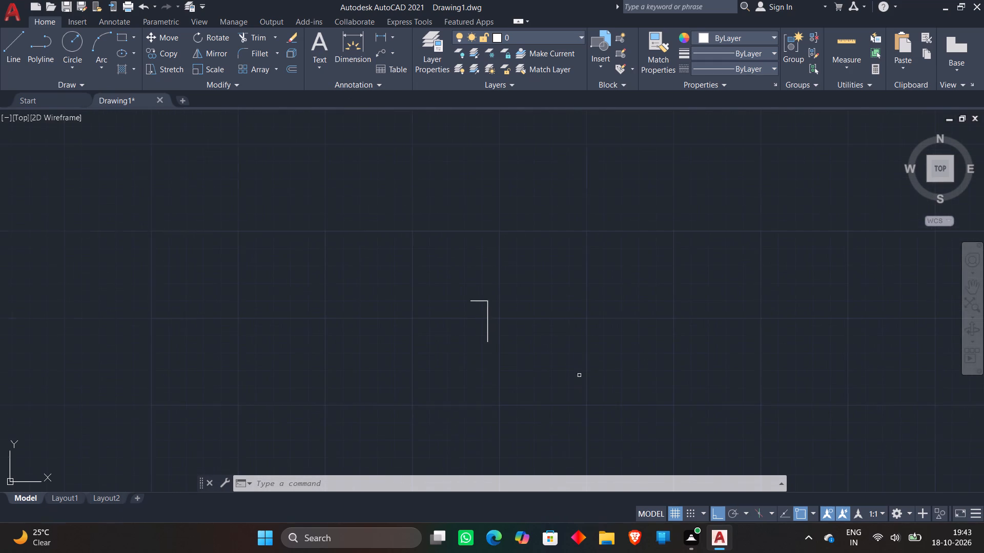
scroll(477, 310, "up", 4)
scroll(567, 277, "down", 1)
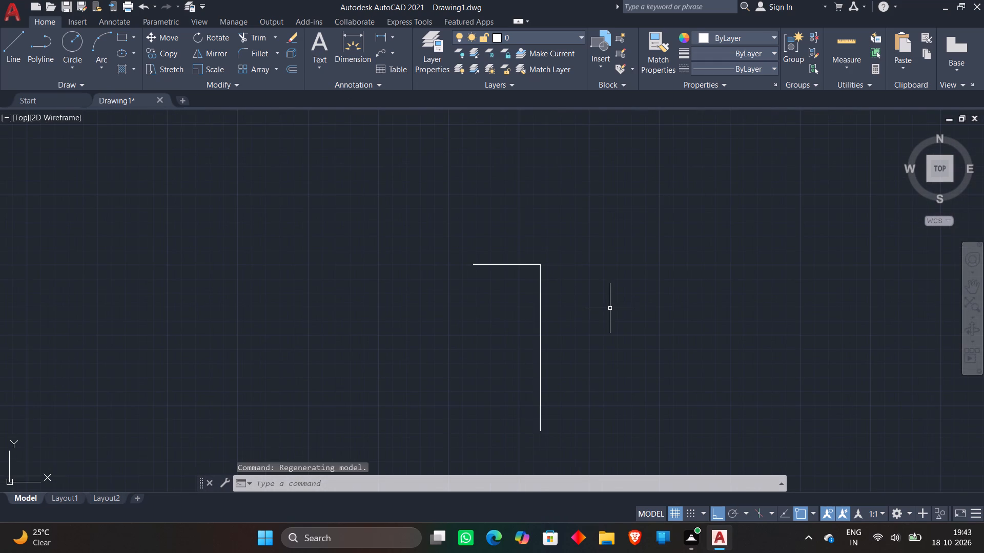
key("l")
key("Return")
left_click(543, 429)
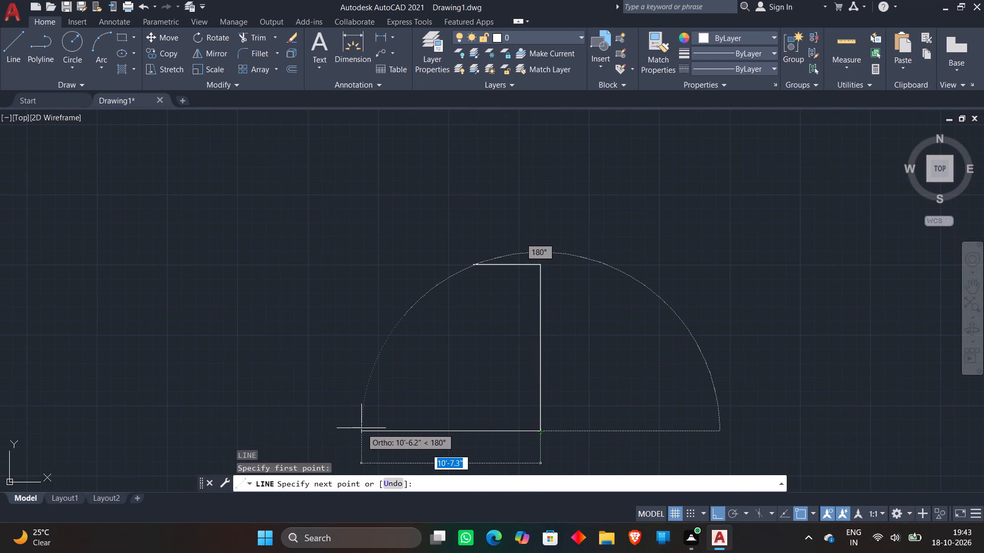
type("4'")
key("Return")
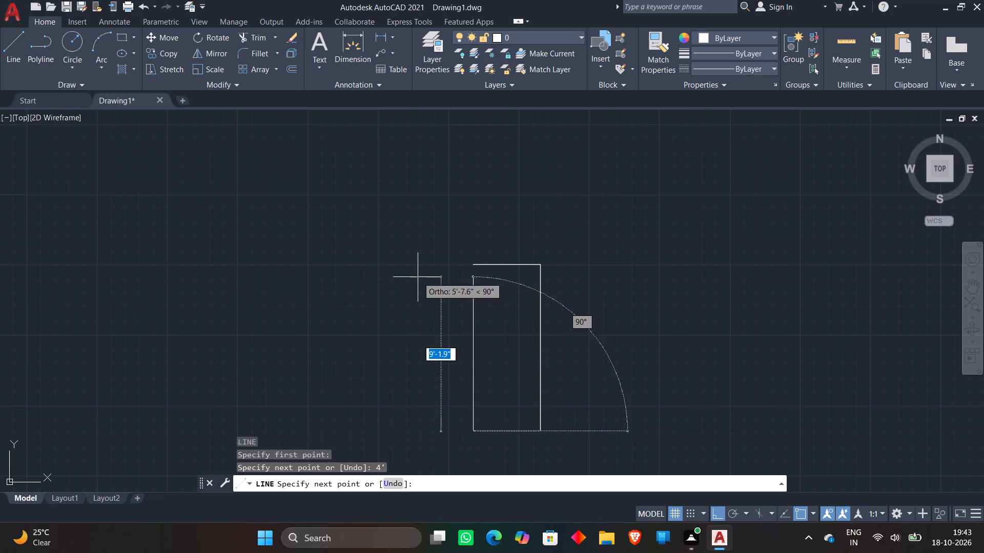
left_click(428, 253)
key("Escape")
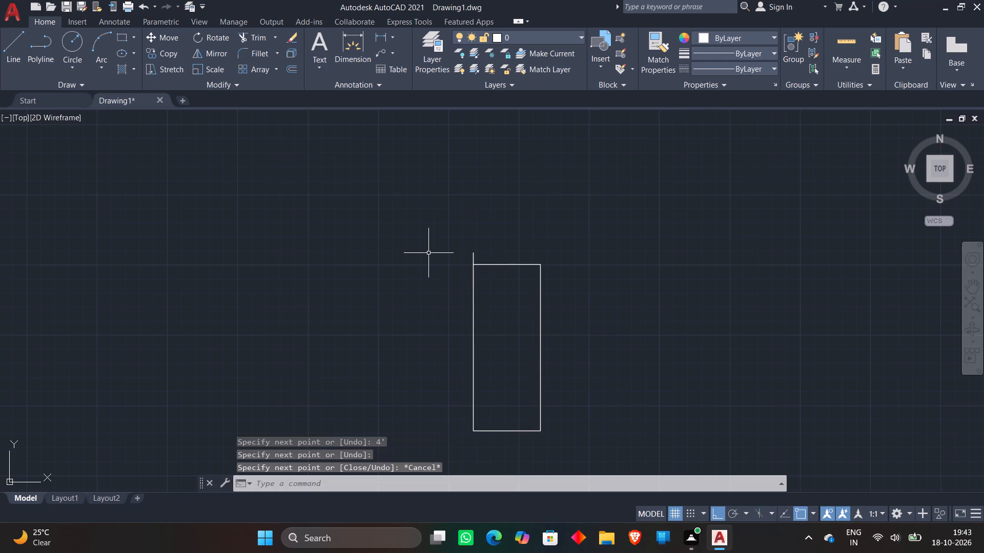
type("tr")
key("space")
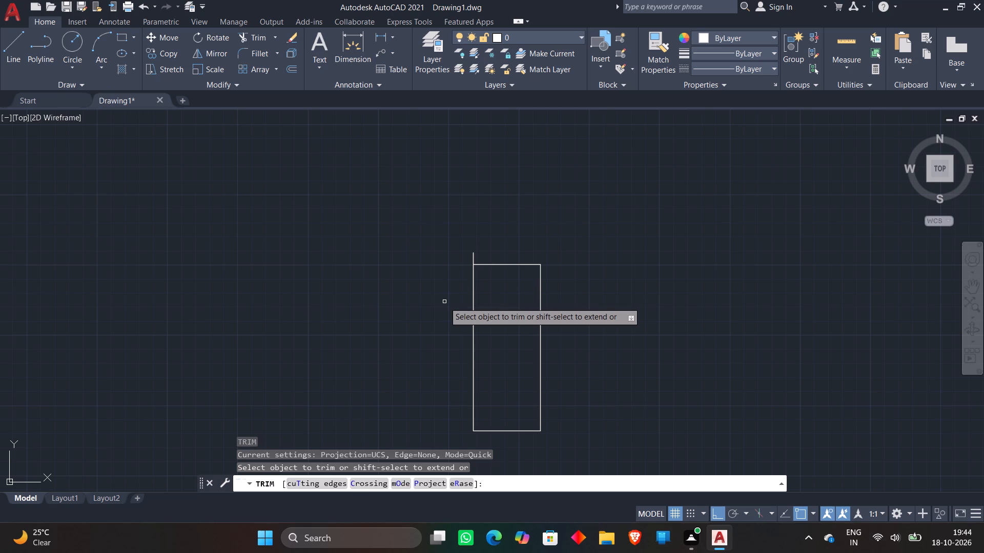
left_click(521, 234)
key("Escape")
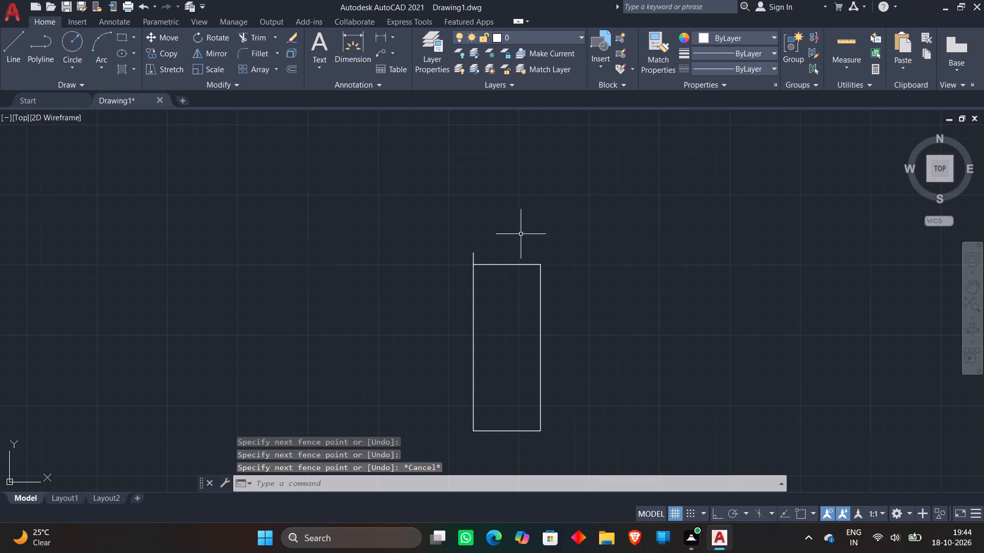
Trim the stub of the rectangle's left vertical line that extends above its top line.
type("tr")
key("space")
left_click(472, 257)
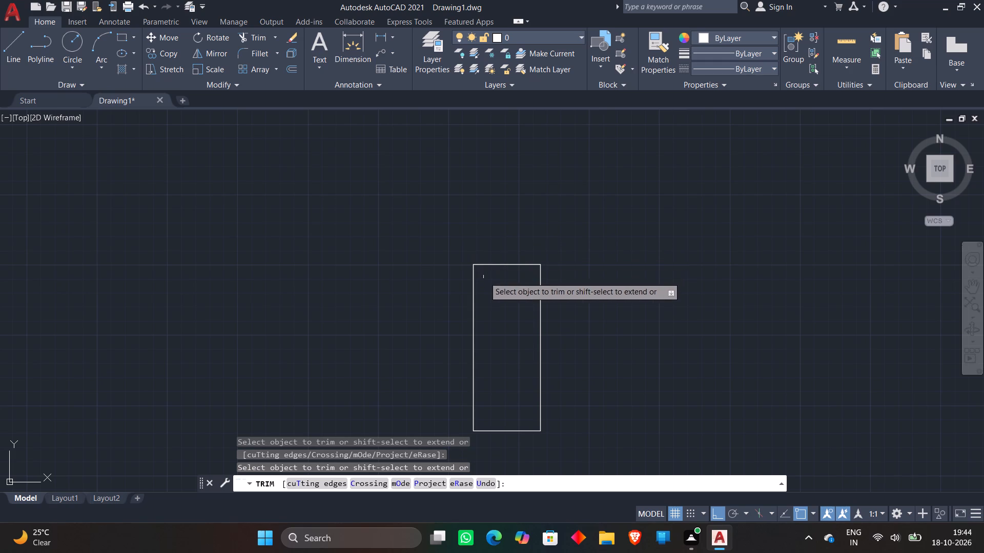
key("Escape")
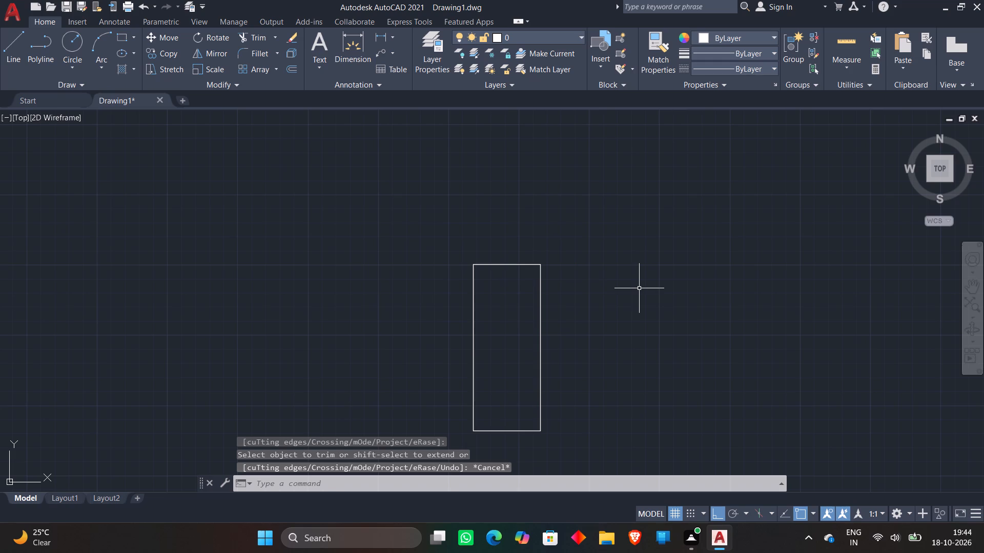
Offset the top, left, right and bottom lines of the rectangle outward by 9".
key("o")
key("Return")
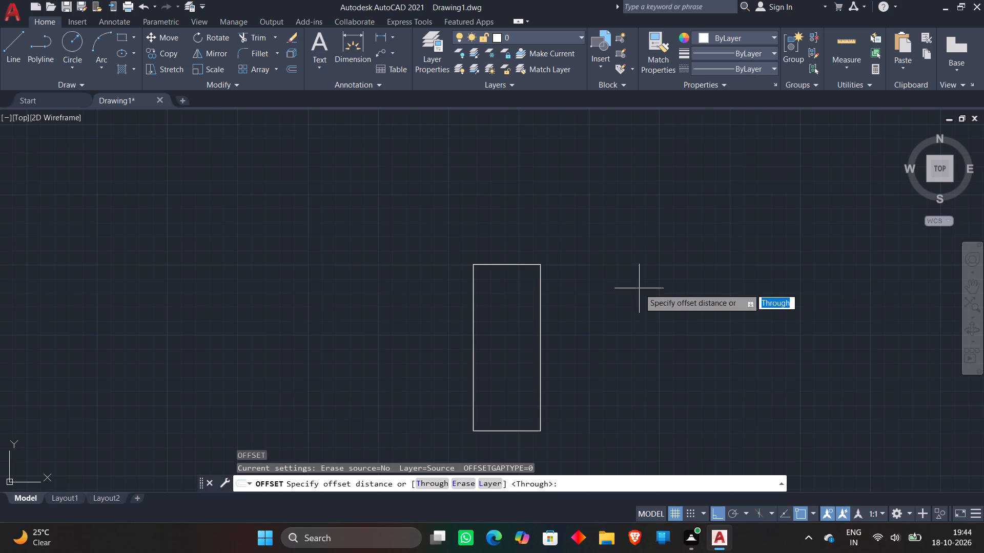
type("9\"")
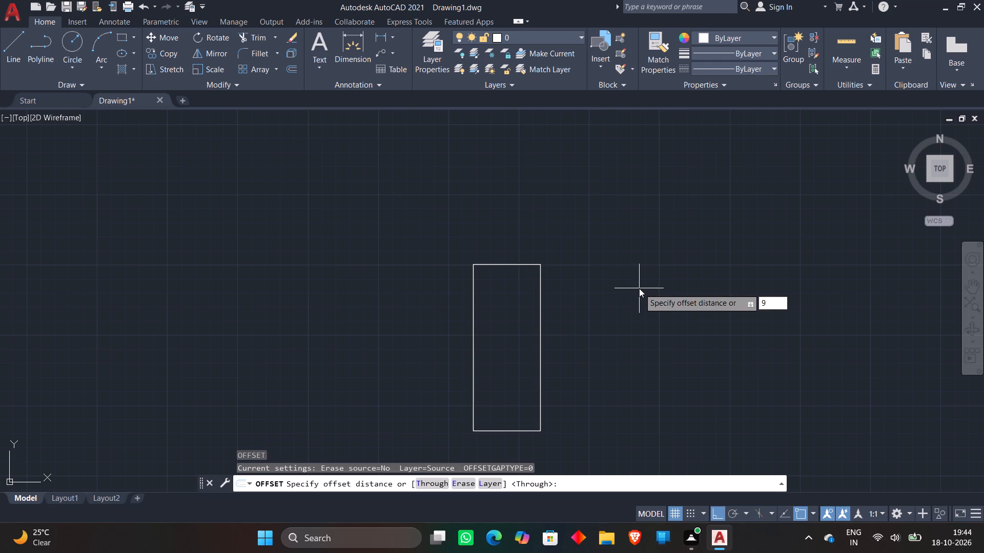
key("Return")
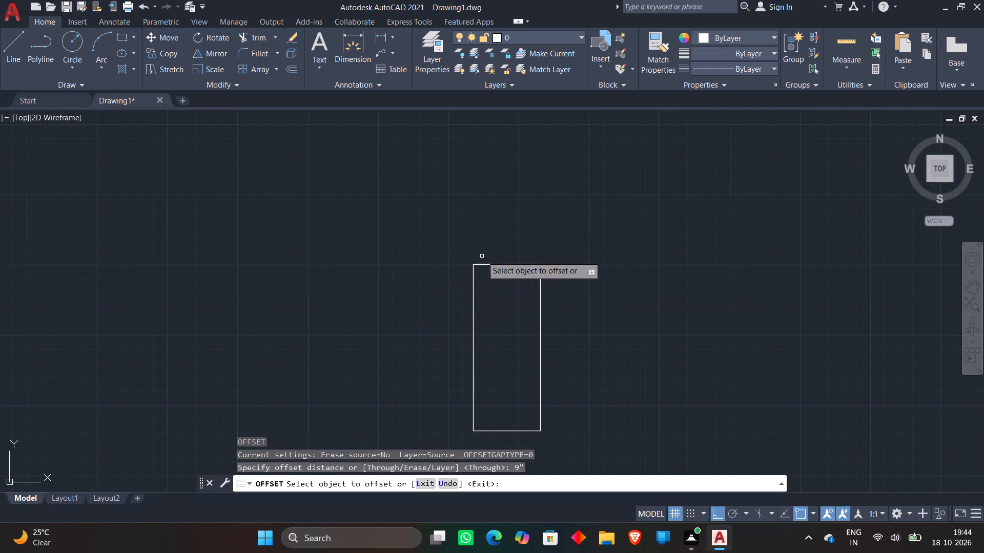
left_click(482, 265)
left_click(487, 236)
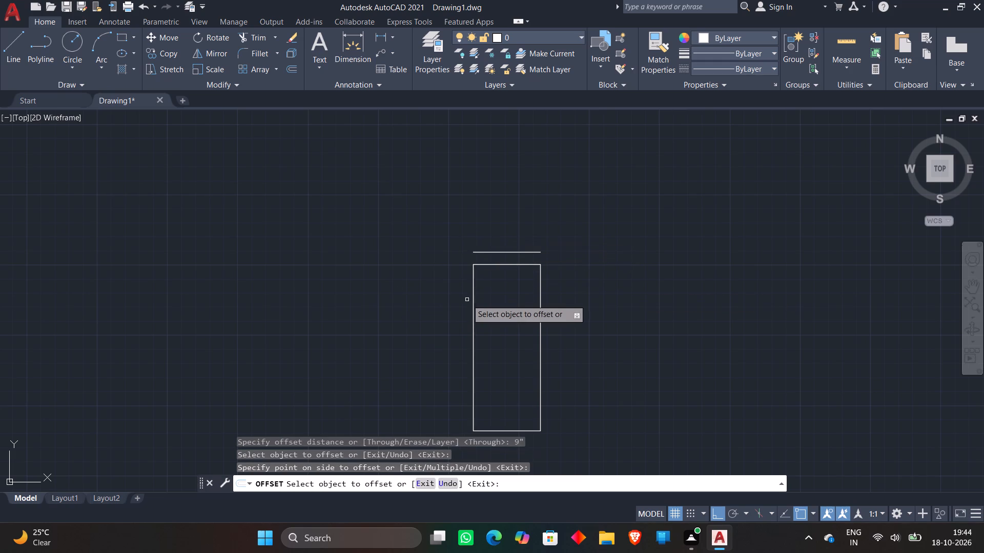
left_click(473, 312)
left_click(400, 320)
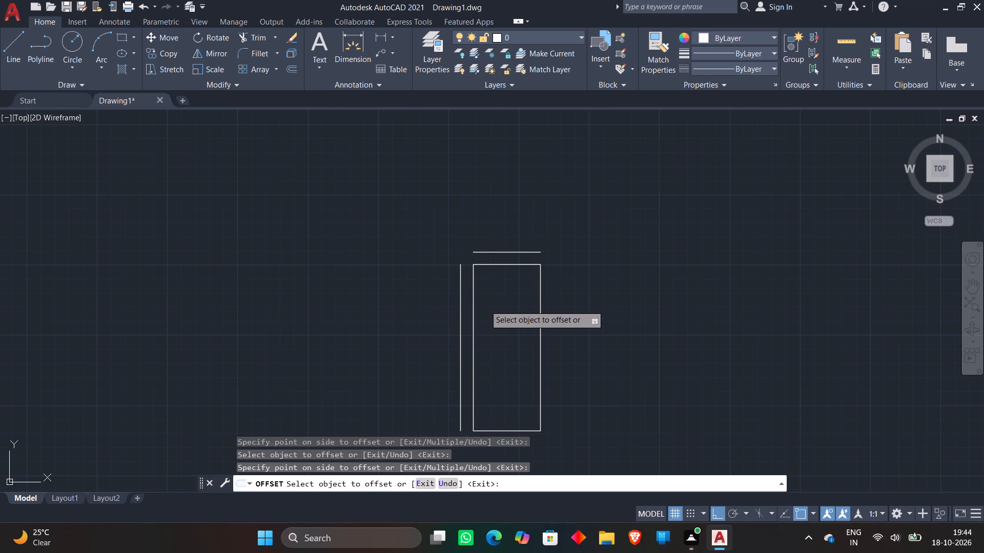
left_click(541, 336)
left_click(596, 320)
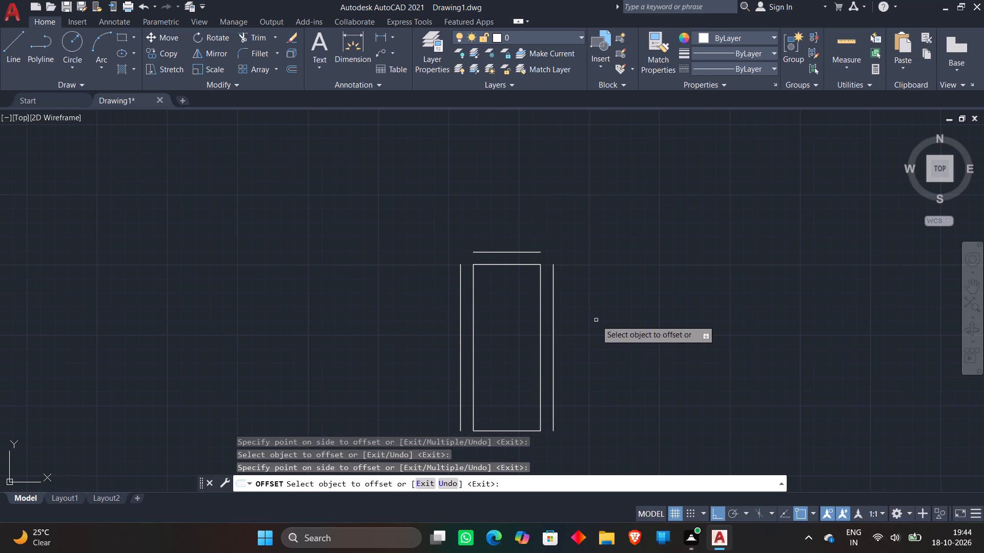
scroll(602, 312, "down", 3)
middle_click_drag(596, 367, 590, 293)
scroll(581, 256, "up", 4)
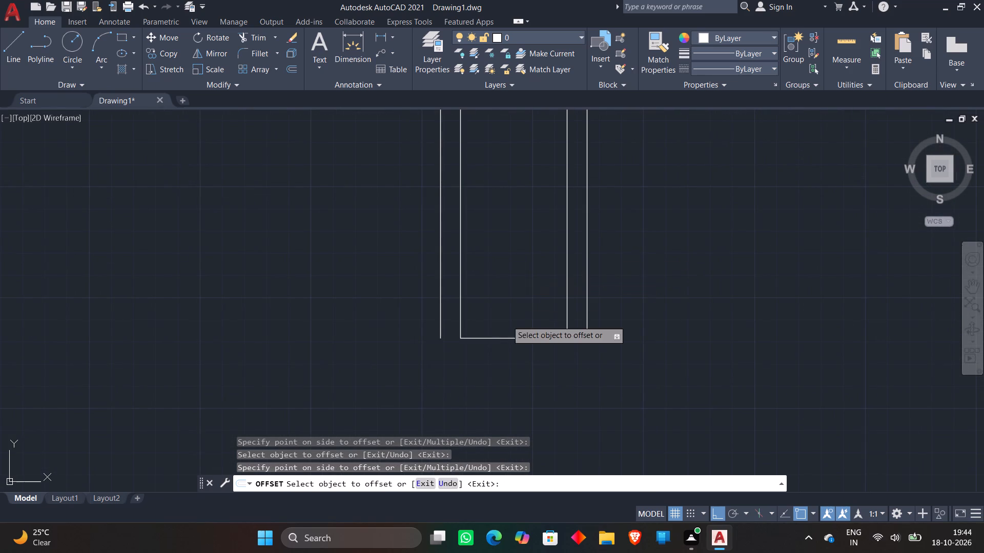
left_click(512, 339)
left_click(477, 414)
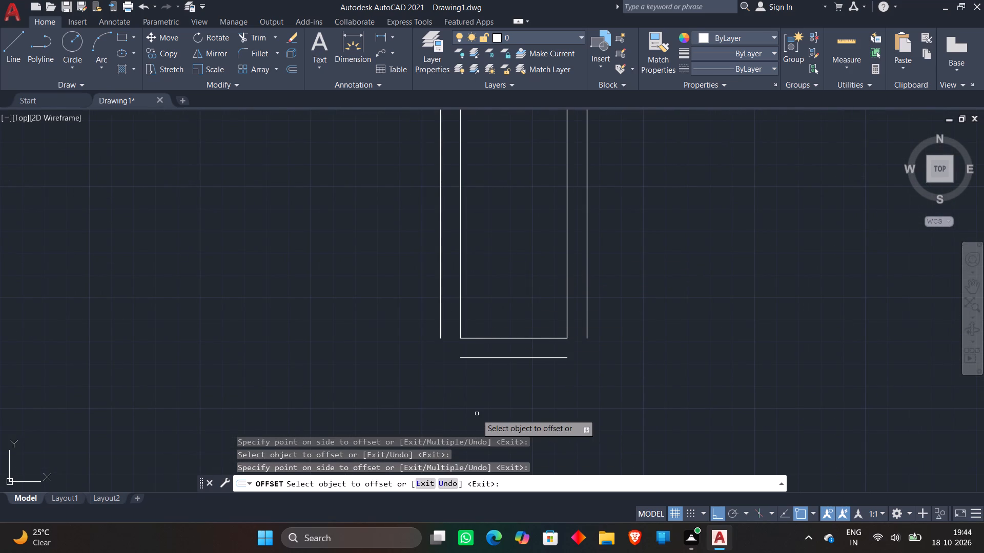
key("Escape")
From the upper end of the right-hand offset line, draw connected lines 10' right, 10'3" down and 10' back left.
scroll(610, 376, "down", 3)
scroll(627, 287, "down", 1)
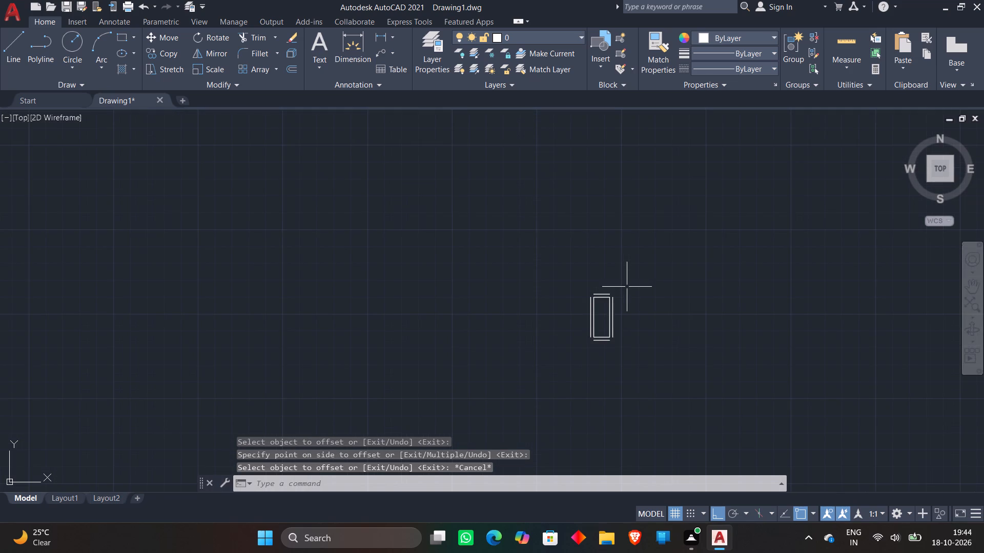
middle_click_drag(627, 287, 607, 356)
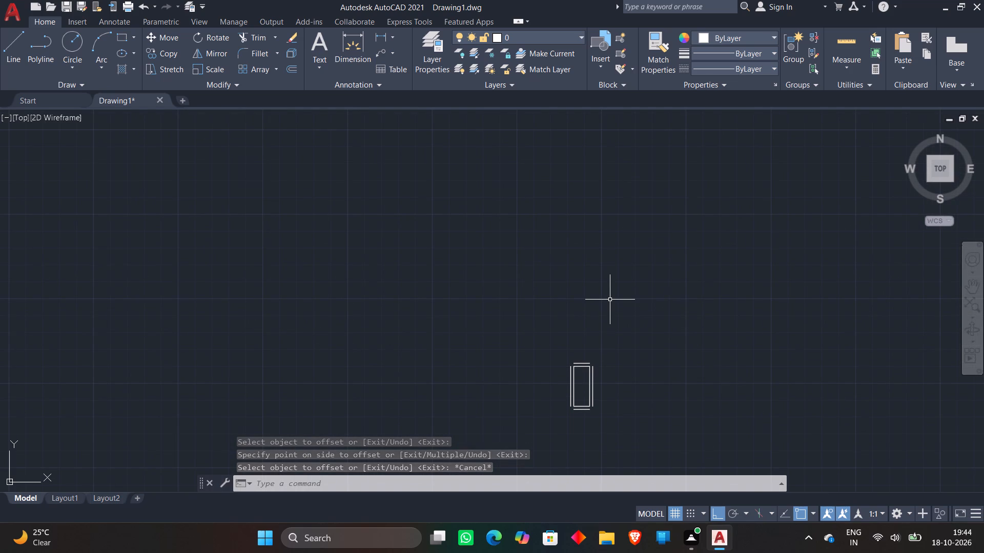
key("l")
key("Return")
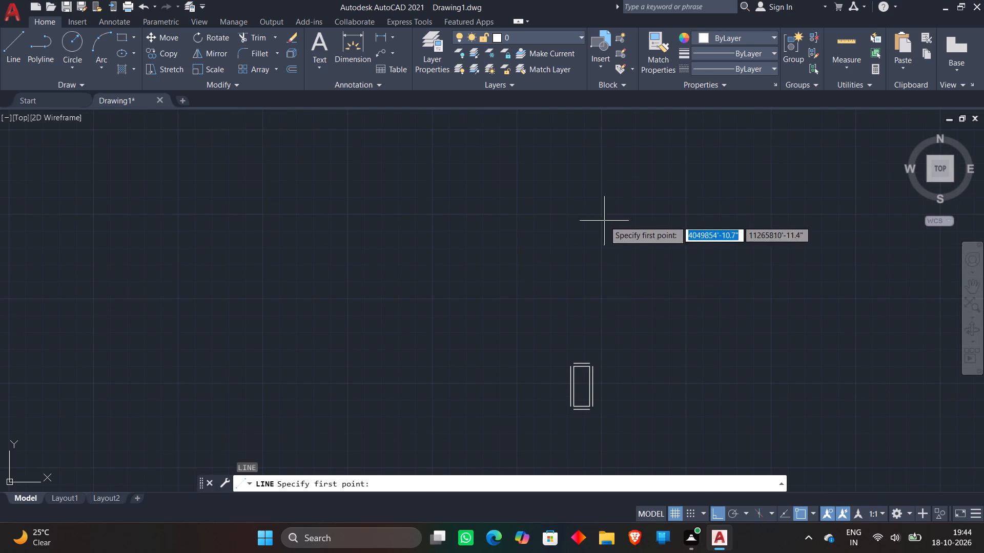
scroll(598, 362, "up", 2)
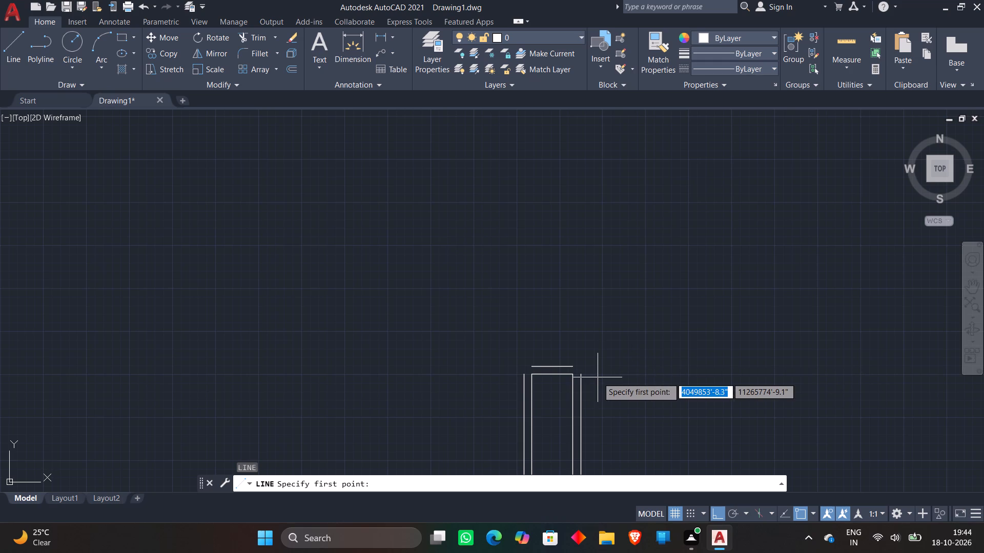
left_click(583, 374)
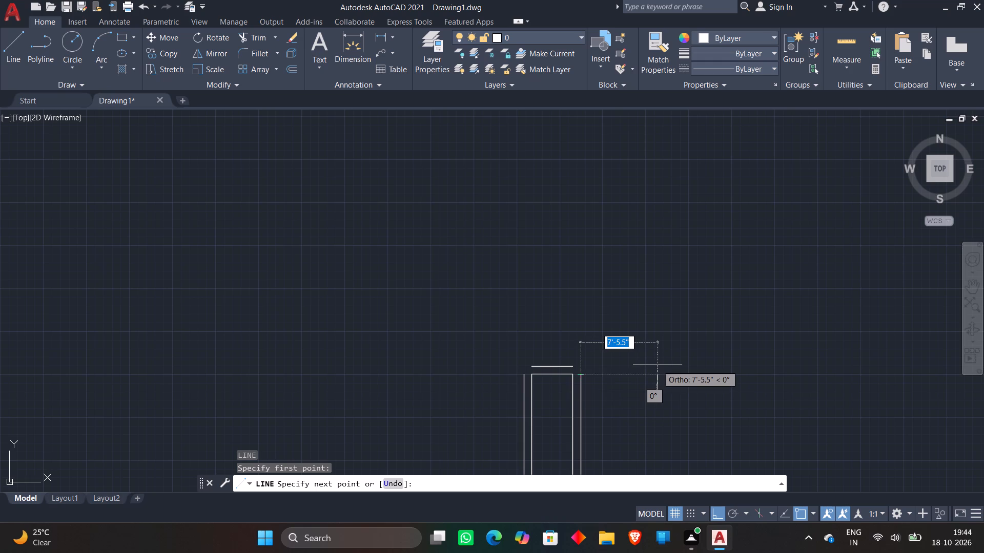
type("10'")
key("Return")
scroll(658, 365, "down", 2)
middle_click_drag(658, 365, 621, 278)
type("10'3\"")
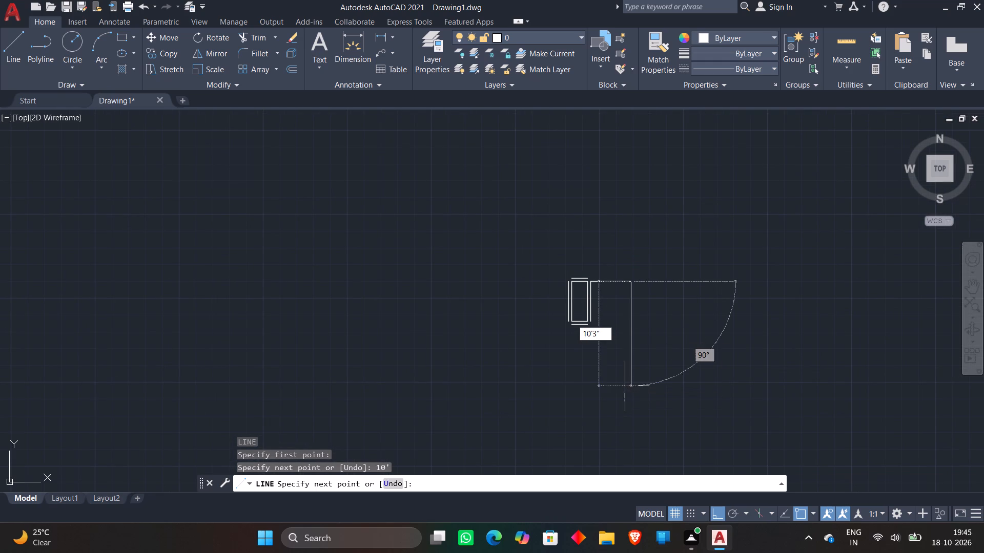
key("Return")
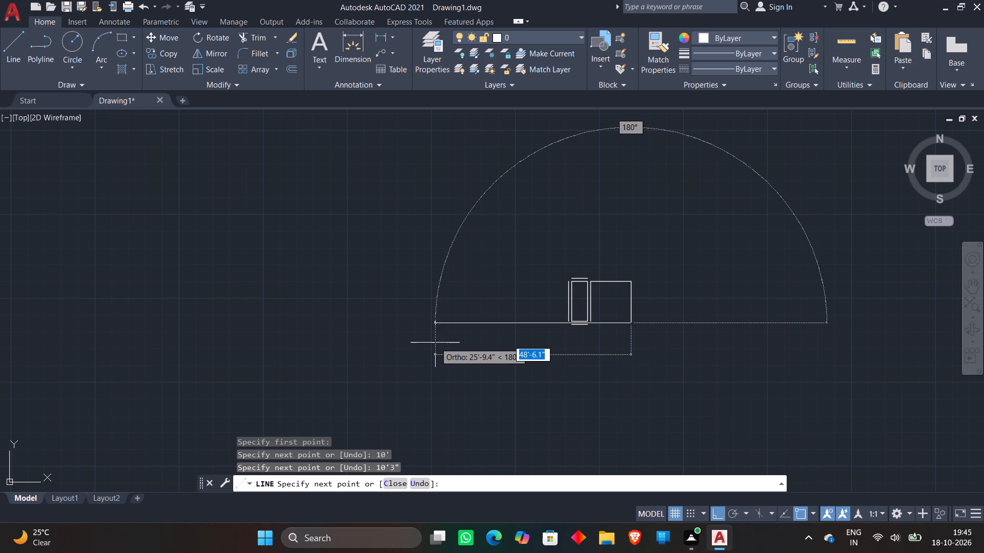
type("10")
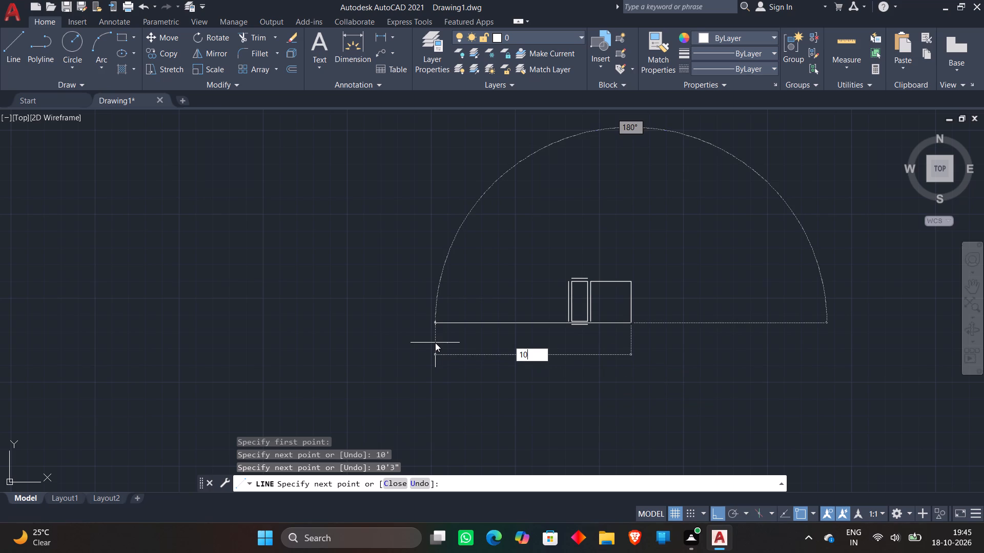
key("apostrophe")
key("Return")
key("Escape")
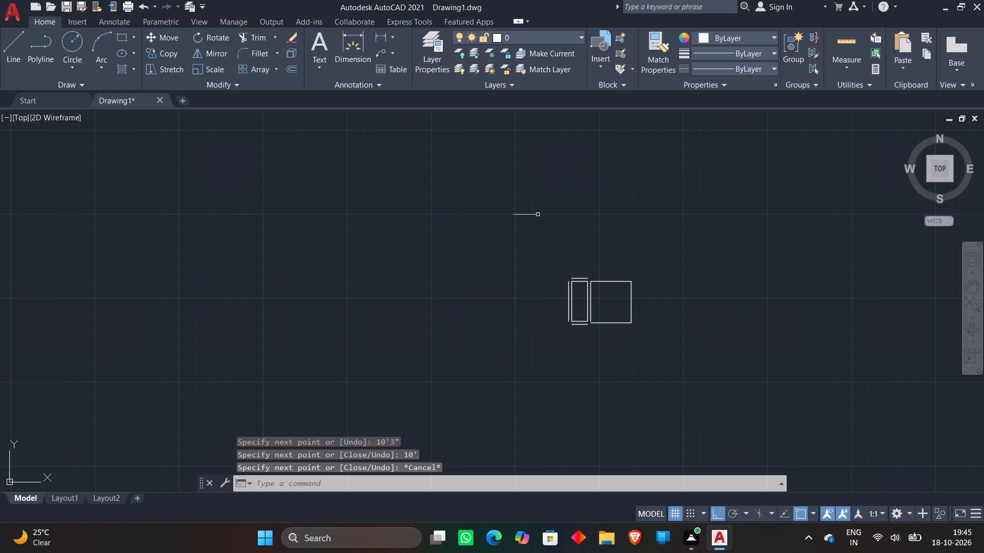
Extend the right-hand offset line down to meet the bottom line of the new 10' wide outline.
scroll(578, 375, "up", 2)
scroll(614, 216, "up", 3)
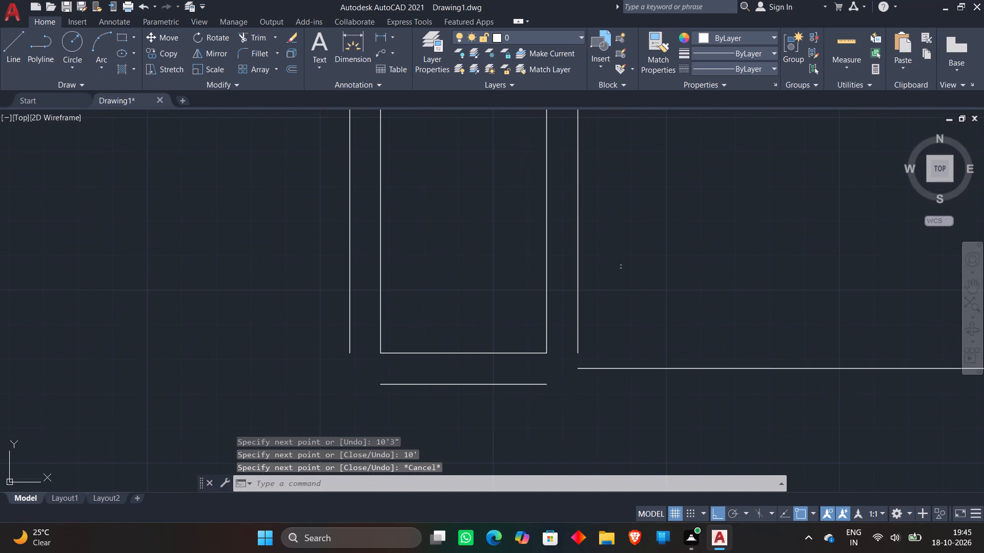
type("ex")
key("space")
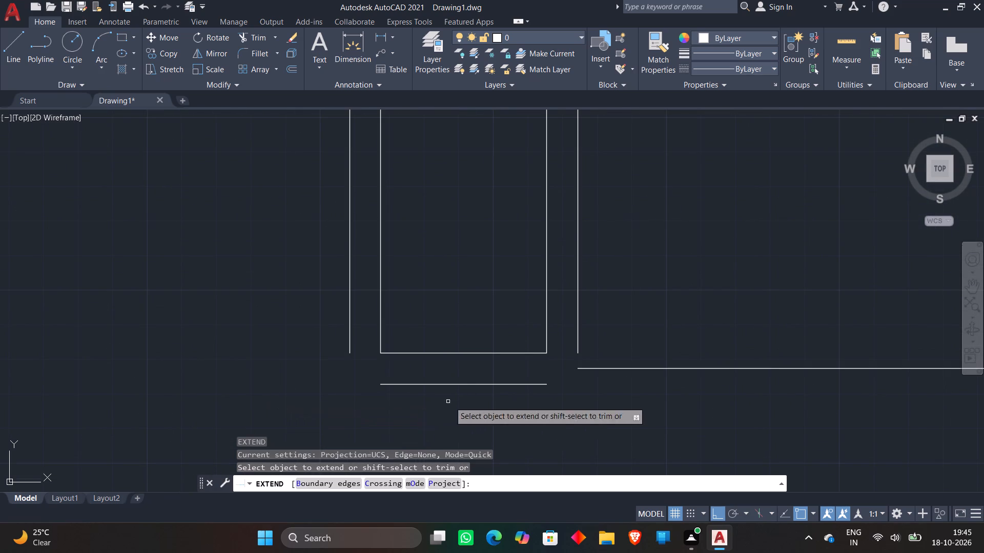
left_click(577, 348)
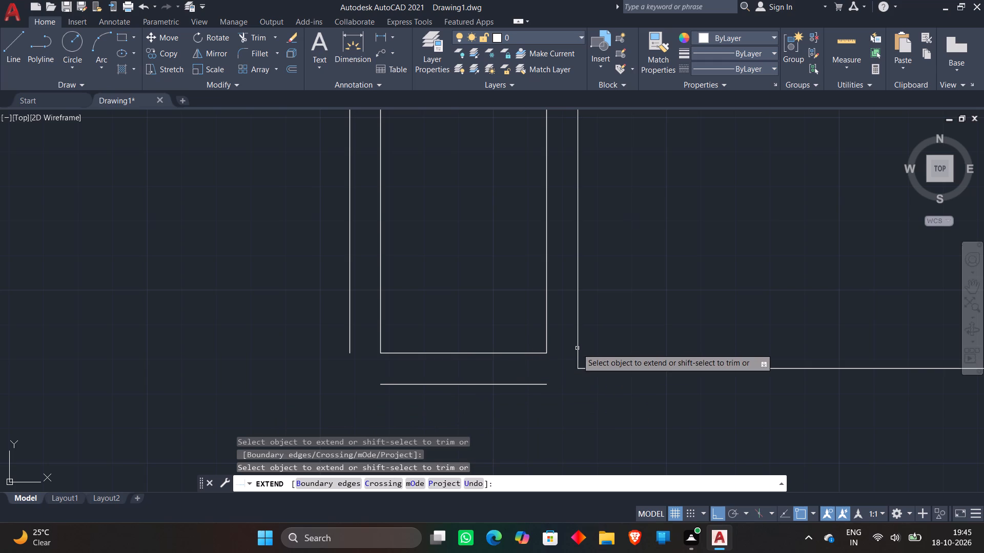
key("Escape")
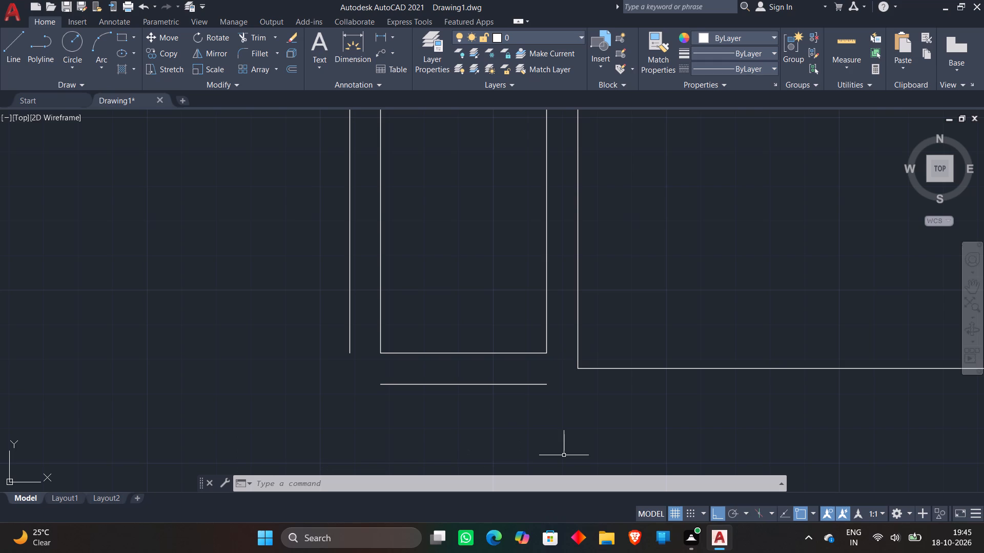
scroll(577, 389, "down", 2)
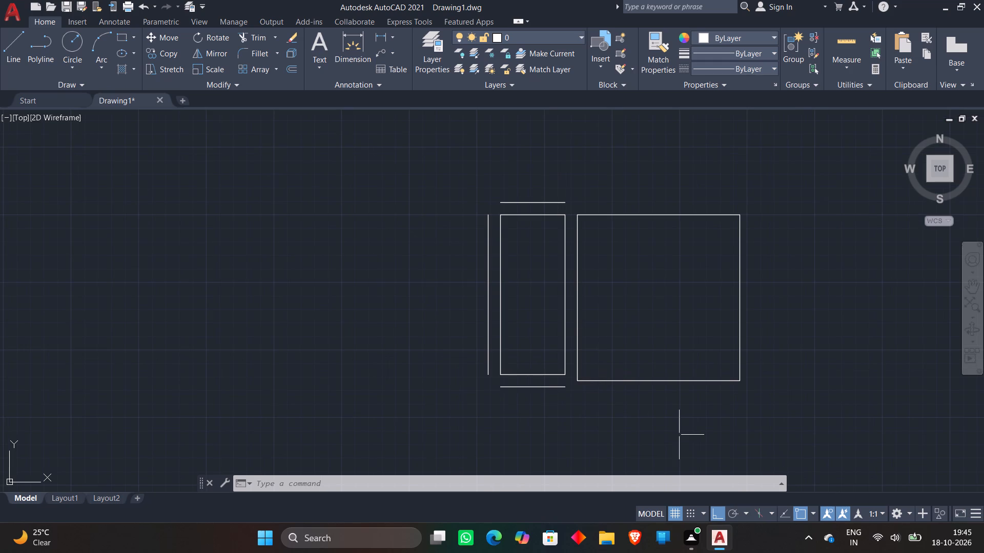
key("Escape")
Draw a horizontal line from the right end of the lower offset line to just past the larger outline's right side.
scroll(679, 429, "up", 2)
key("l")
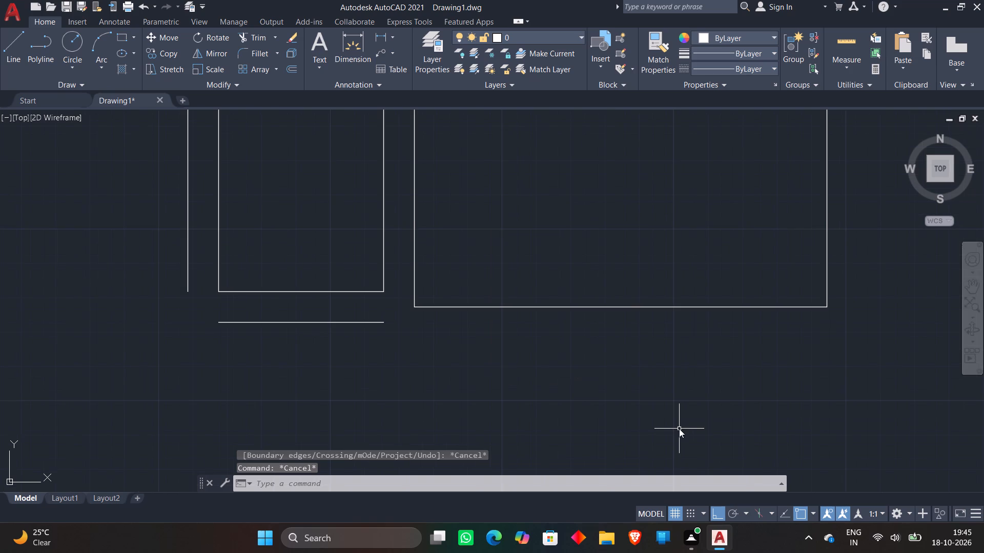
key("Return")
left_click(386, 319)
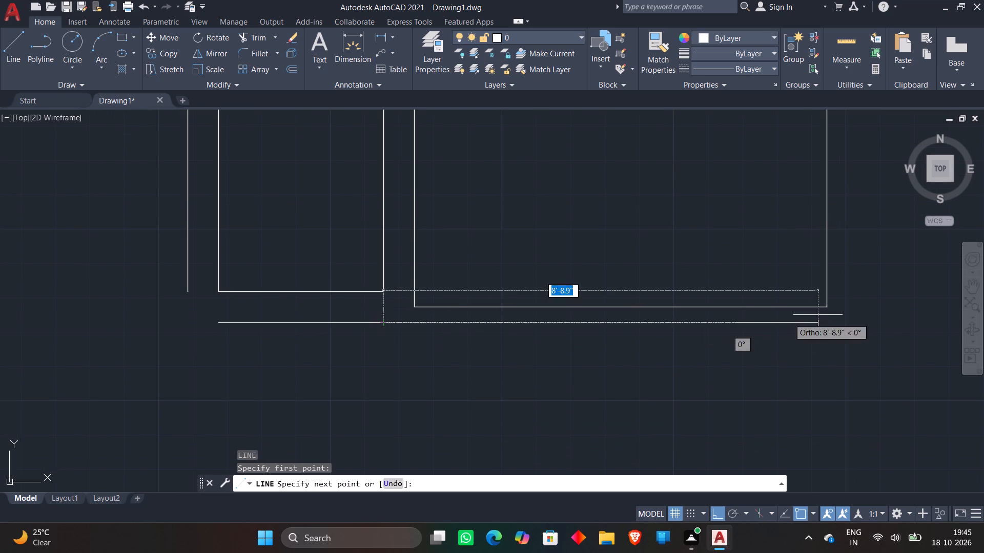
left_click(867, 312)
key("Escape")
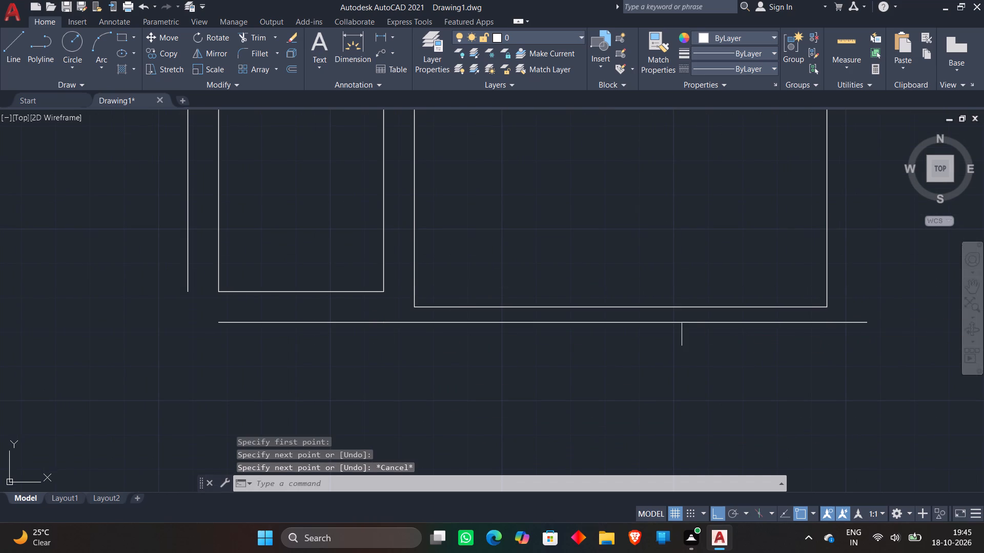
Offset the top and right lines of the 10' wide room outward by 9".
scroll(659, 341, "down", 2)
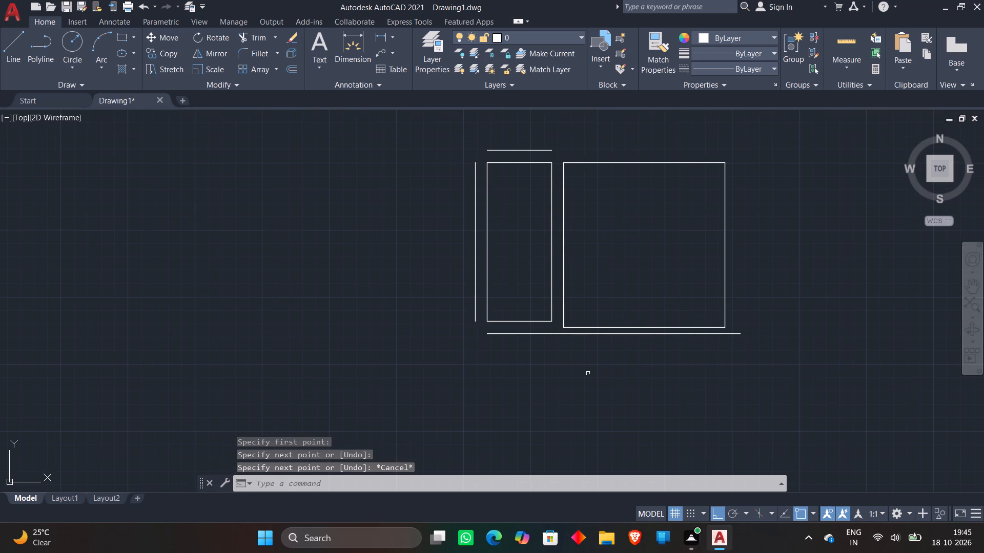
scroll(586, 373, "up", 1)
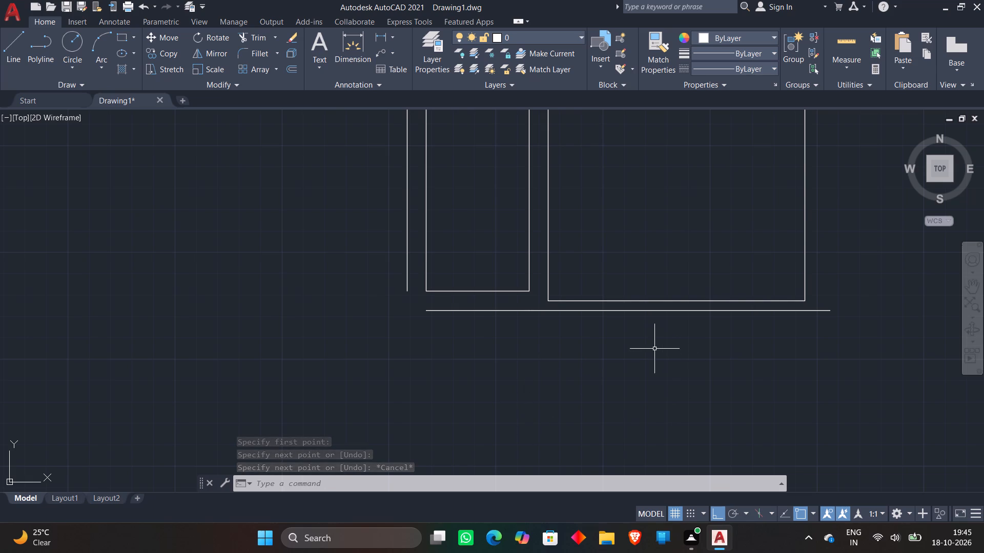
scroll(703, 273, "down", 1)
middle_click_drag(710, 267, 623, 349)
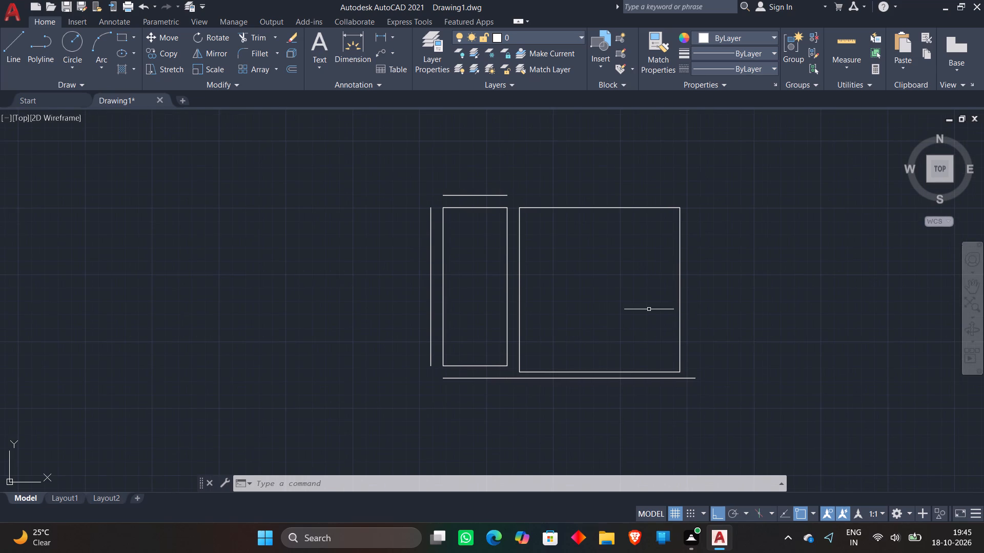
key("o")
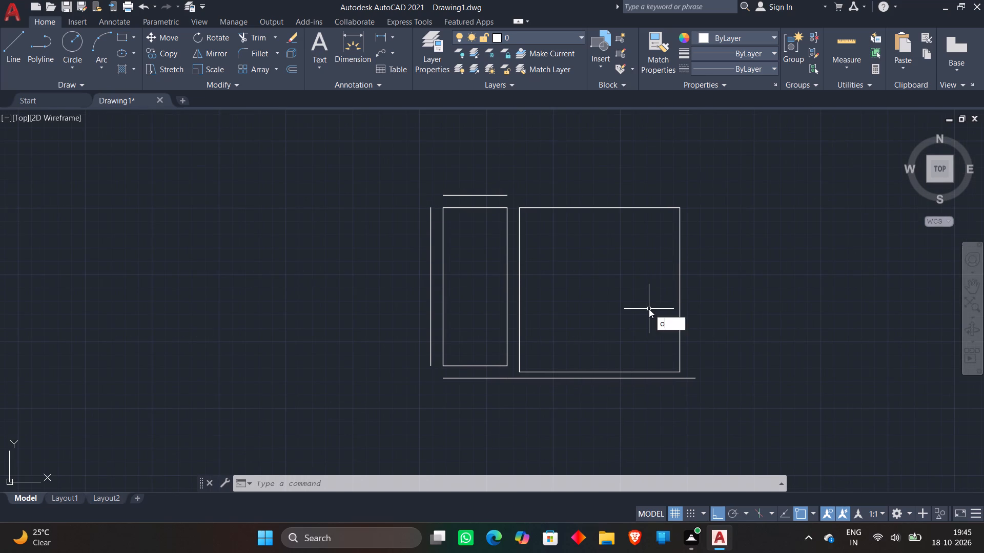
key("Return")
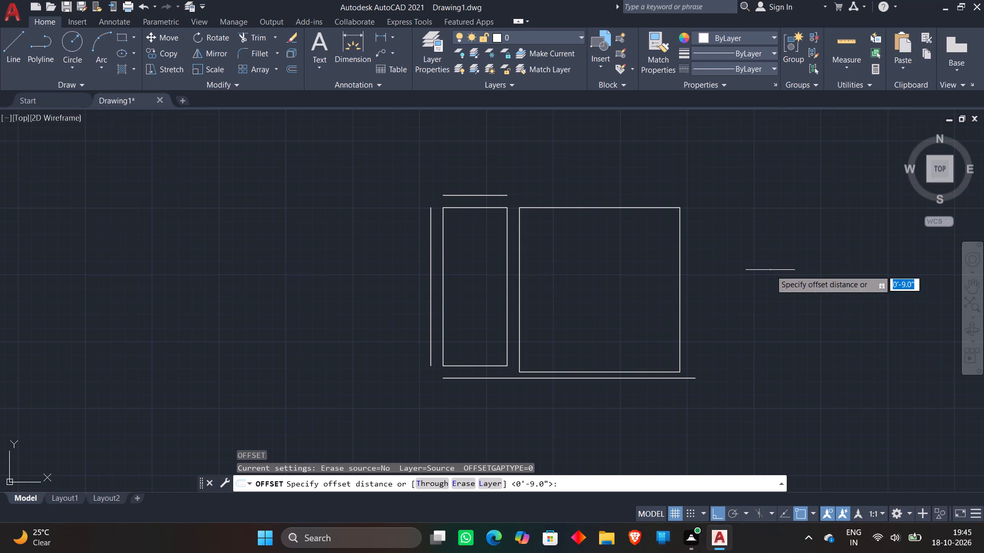
key("Return")
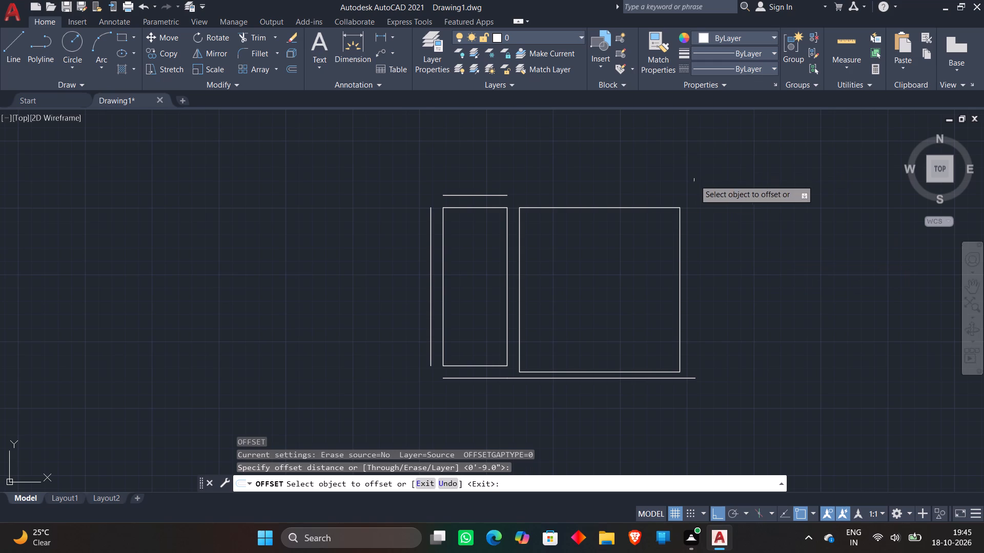
left_click(575, 207)
left_click(583, 182)
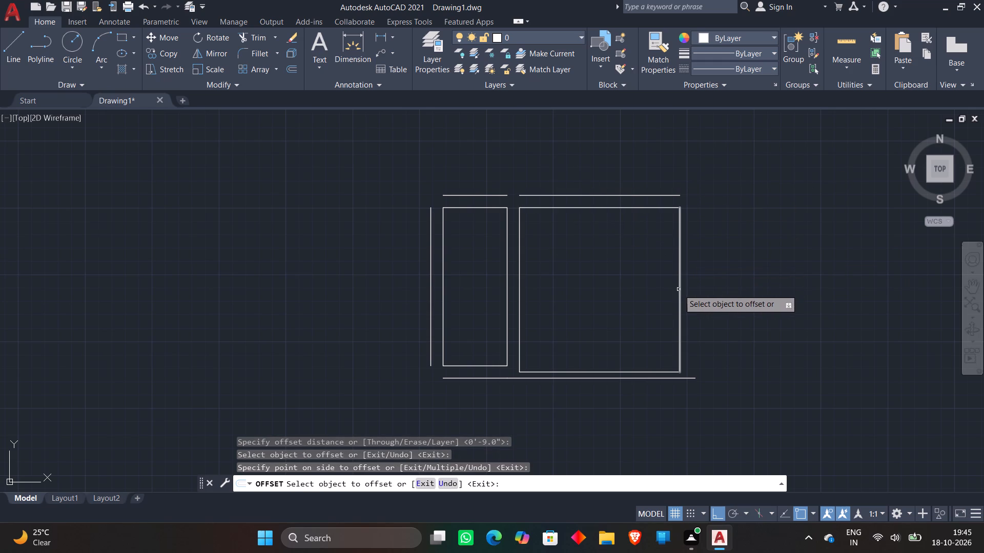
left_click(679, 289)
left_click(721, 284)
key("Escape")
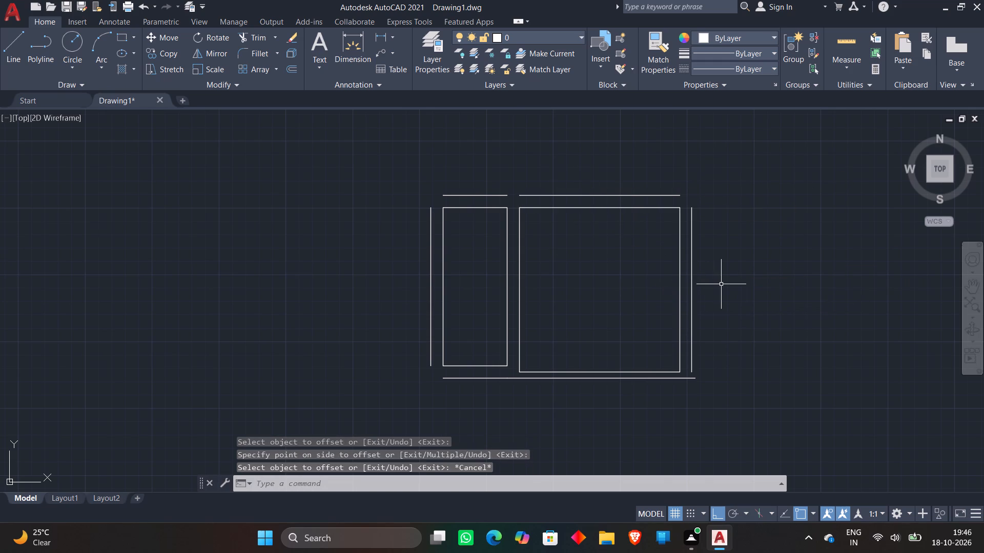
From the upper end of the new right-hand offset line, draw connected lines 1'6" down and 12'6" right.
scroll(721, 284, "down", 2)
middle_click_drag(721, 284, 573, 313)
scroll(588, 255, "up", 3)
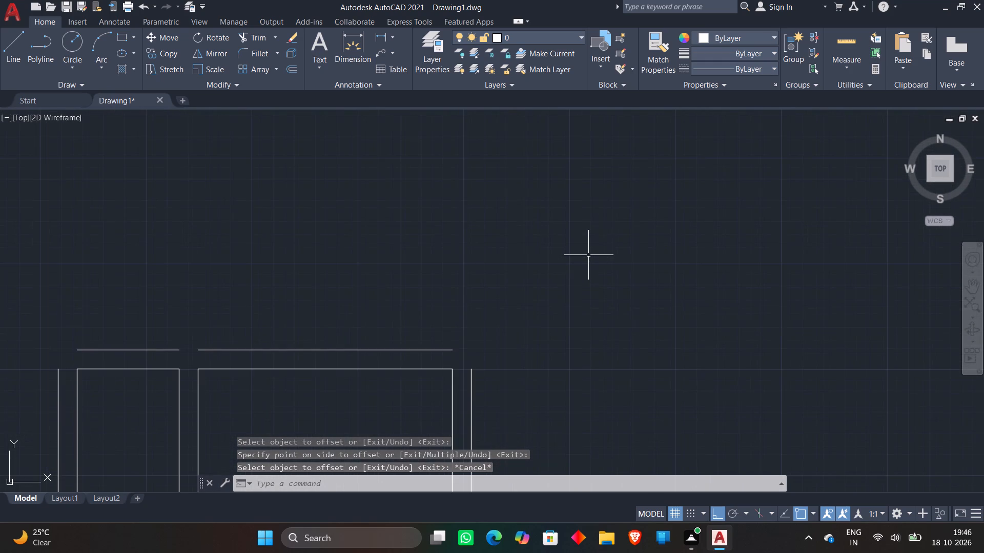
key("l")
key("Return")
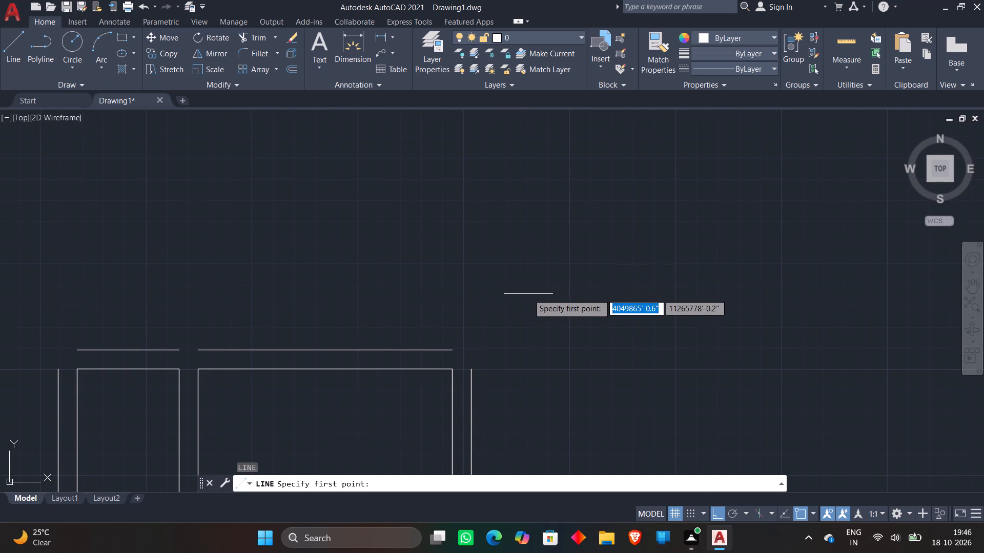
middle_click_drag(515, 325, 515, 324)
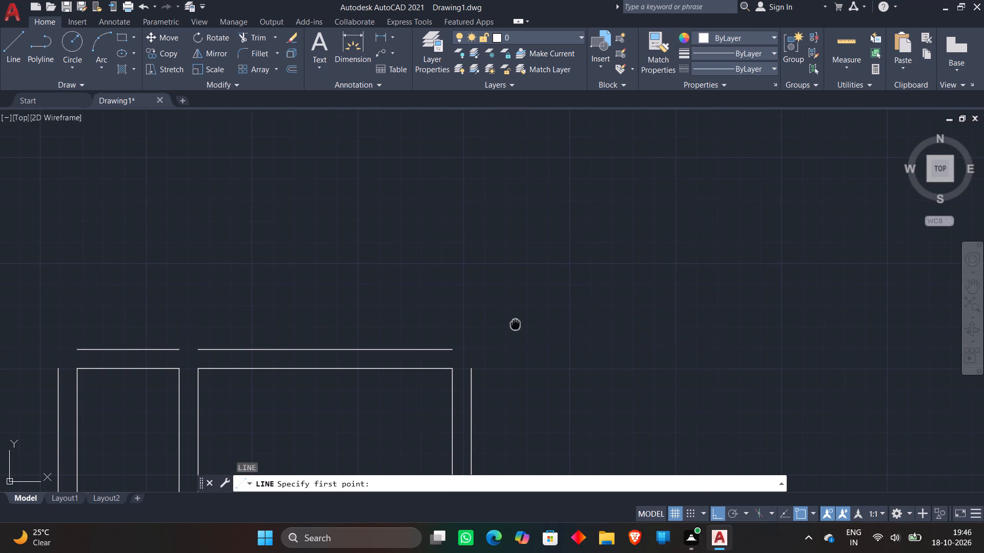
middle_click_drag(515, 324, 553, 243)
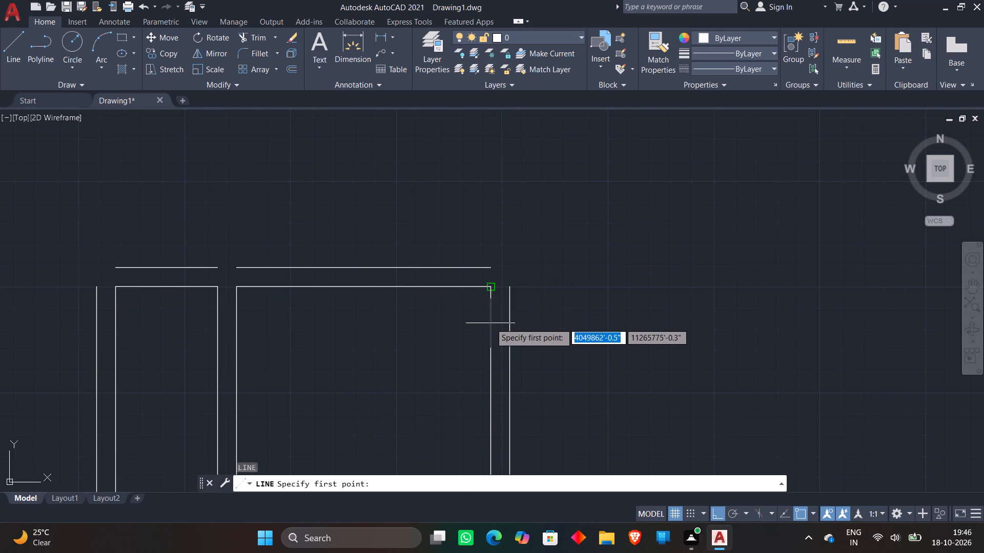
left_click(506, 288)
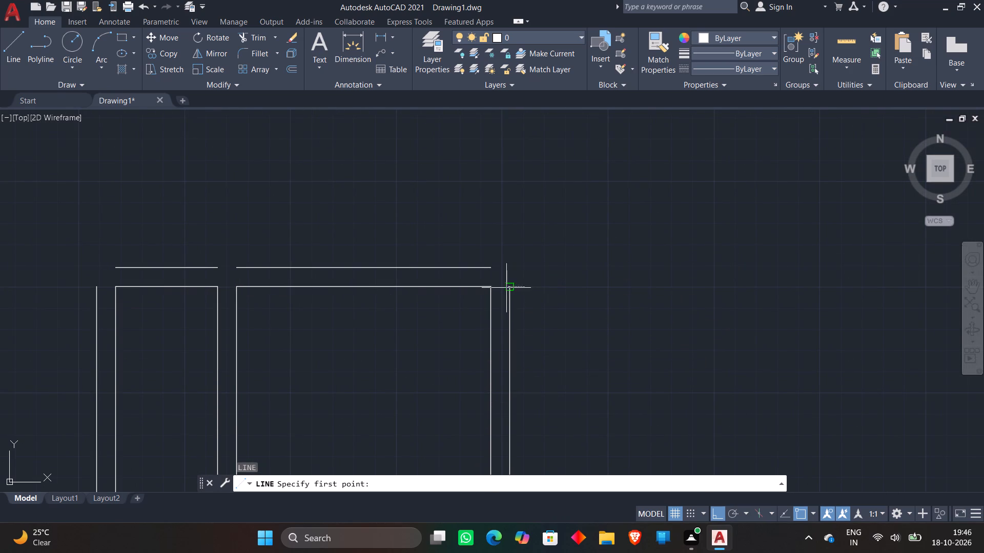
type("1'6")
key("shift+quotedbl")
key("Return")
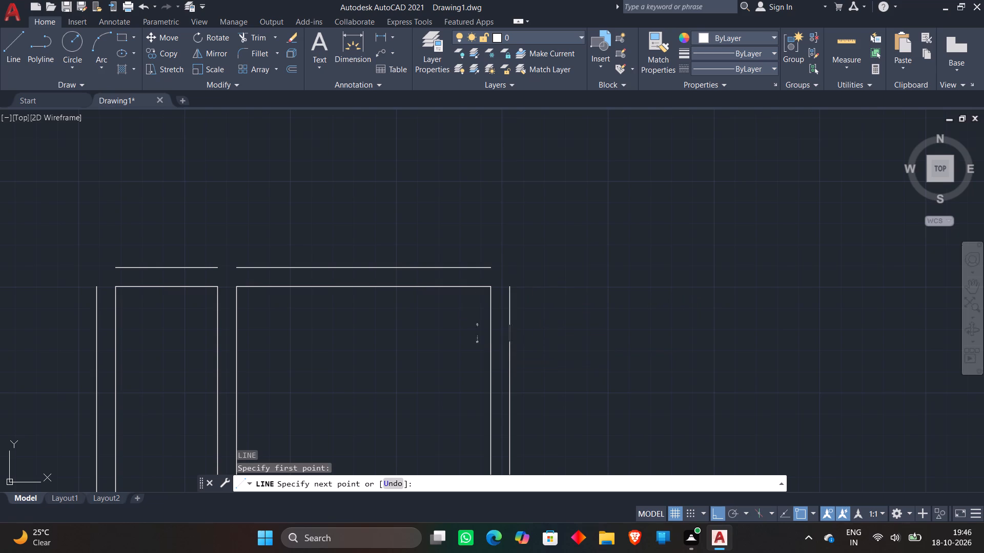
scroll(579, 316, "down", 4)
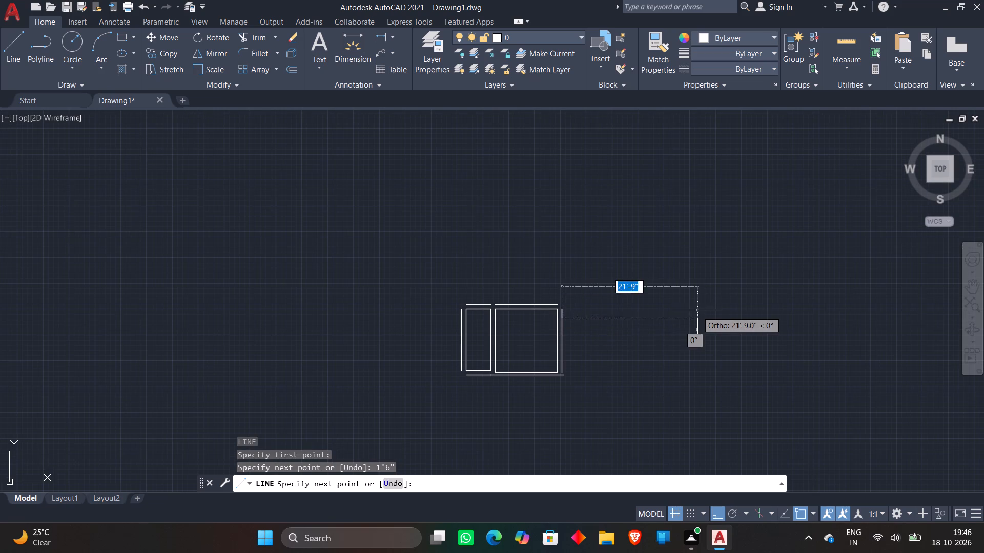
middle_click_drag(697, 310, 606, 305)
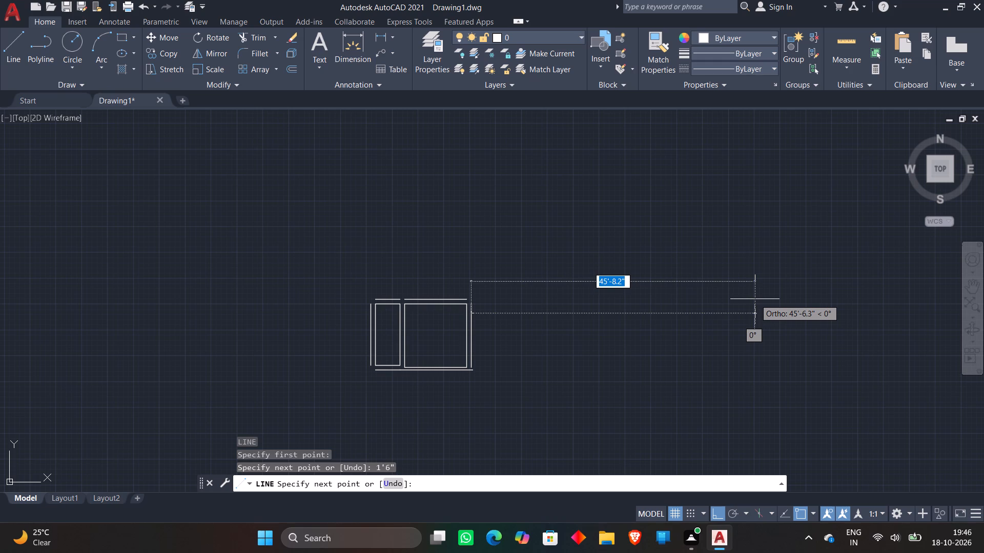
type("12'6")
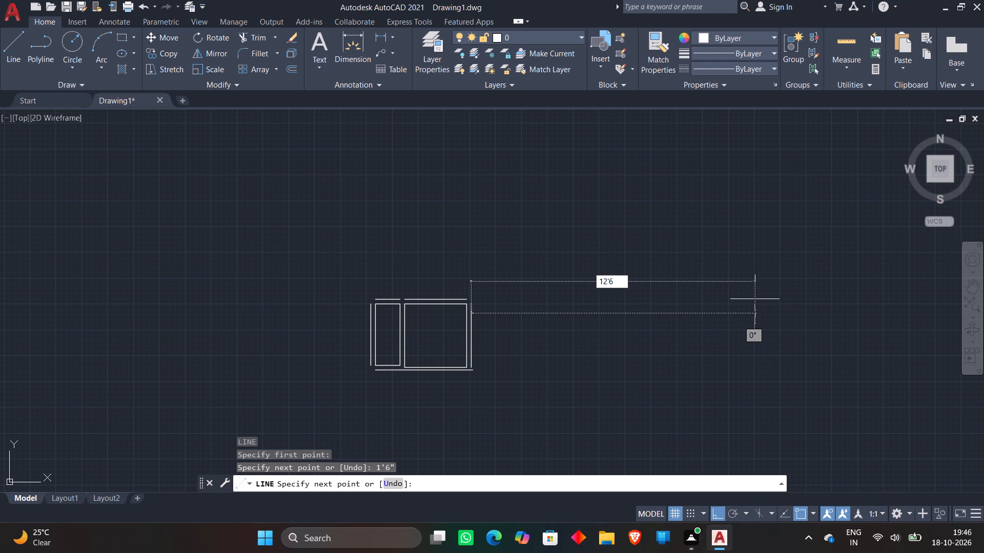
key("shift+quotedbl")
key("Return")
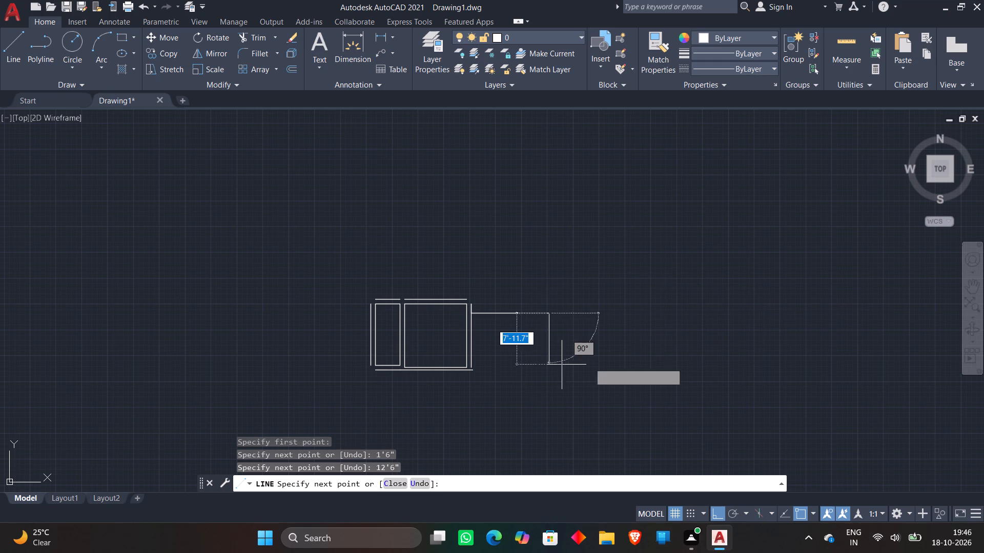
Continue the outline 28'6" down, 12'6" left, and straight up past the 10' room's upper offset line.
middle_click_drag(559, 366, 564, 250)
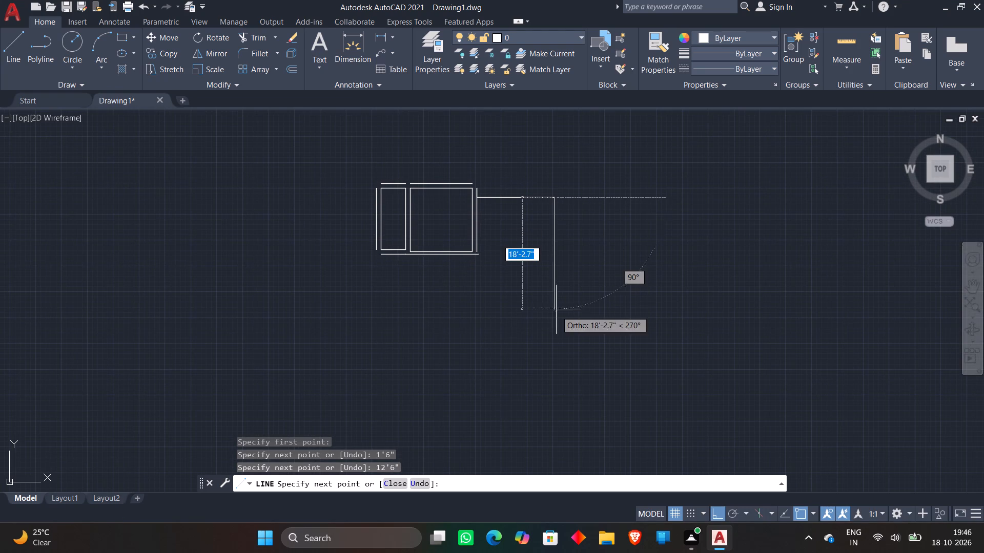
type("28'6")
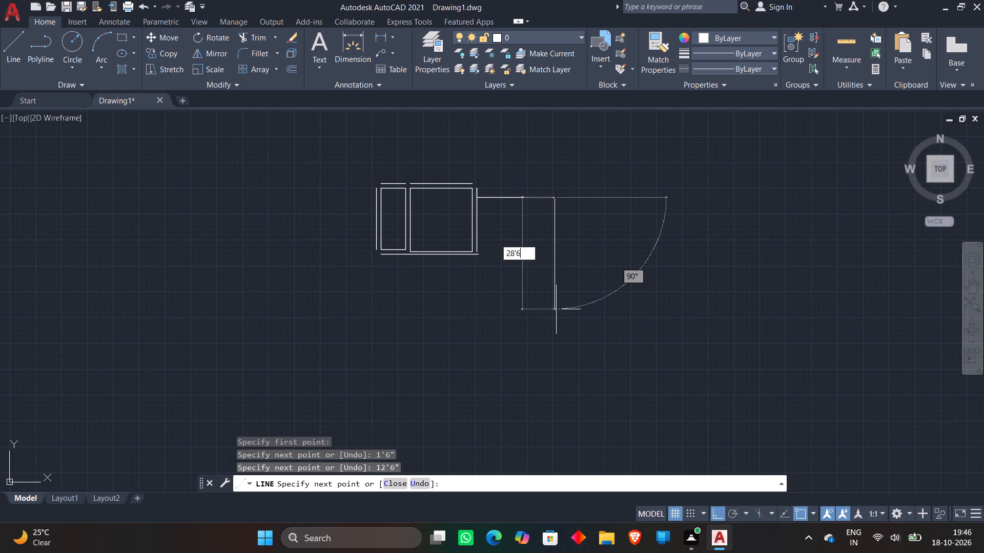
key("shift+quotedbl")
key("Return")
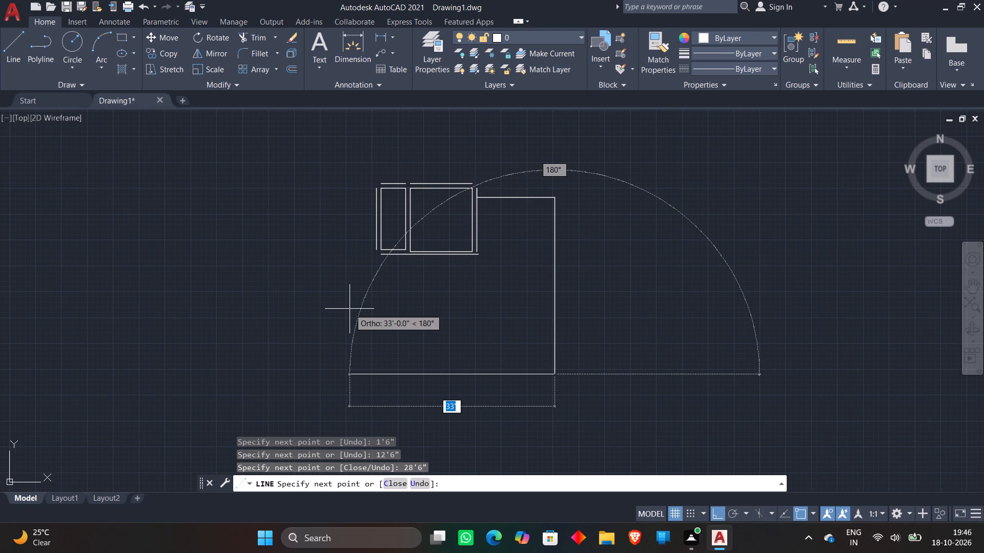
type("12'6\"")
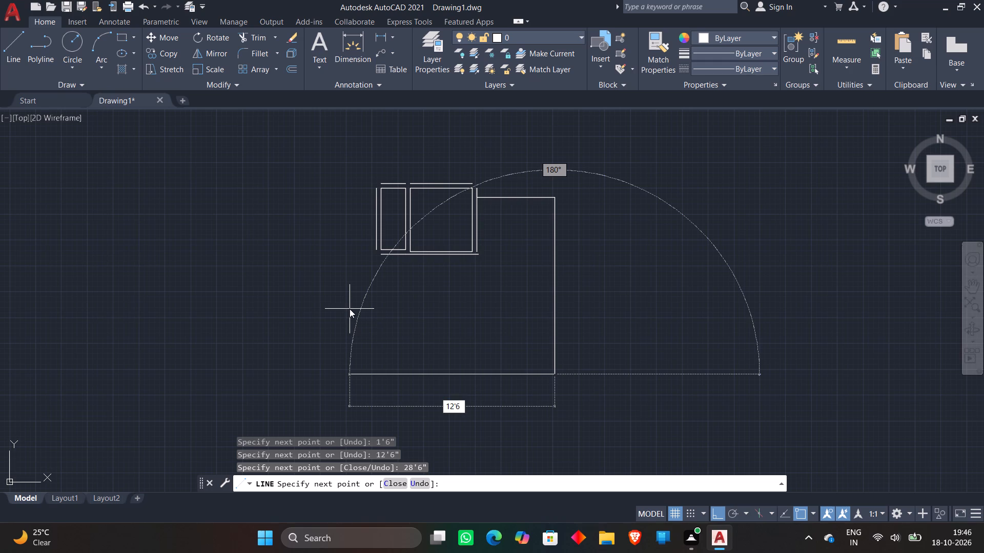
key("Return")
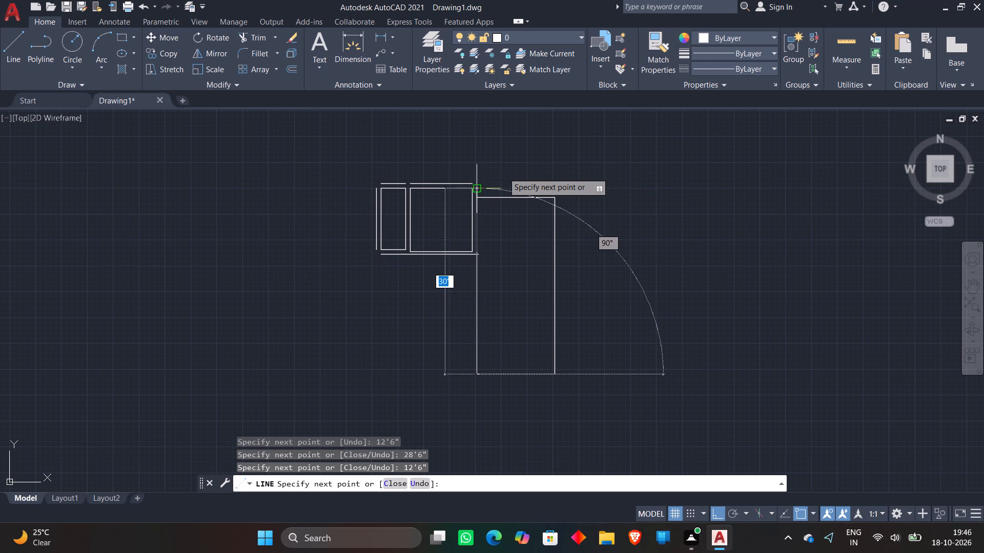
left_click(503, 173)
key("Escape")
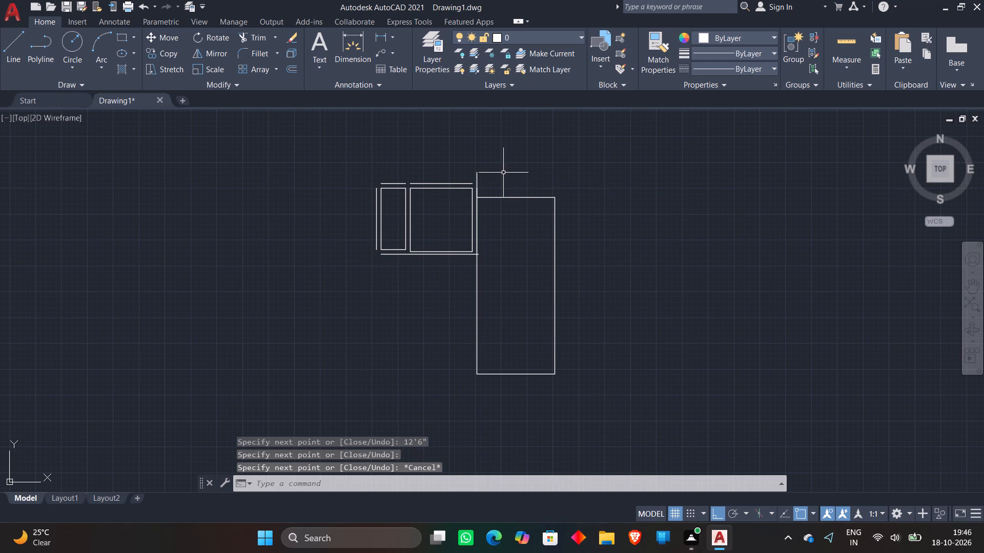
Trim the end of the lower horizontal offset line that overshoots the new outline's left side.
scroll(503, 173, "up", 2)
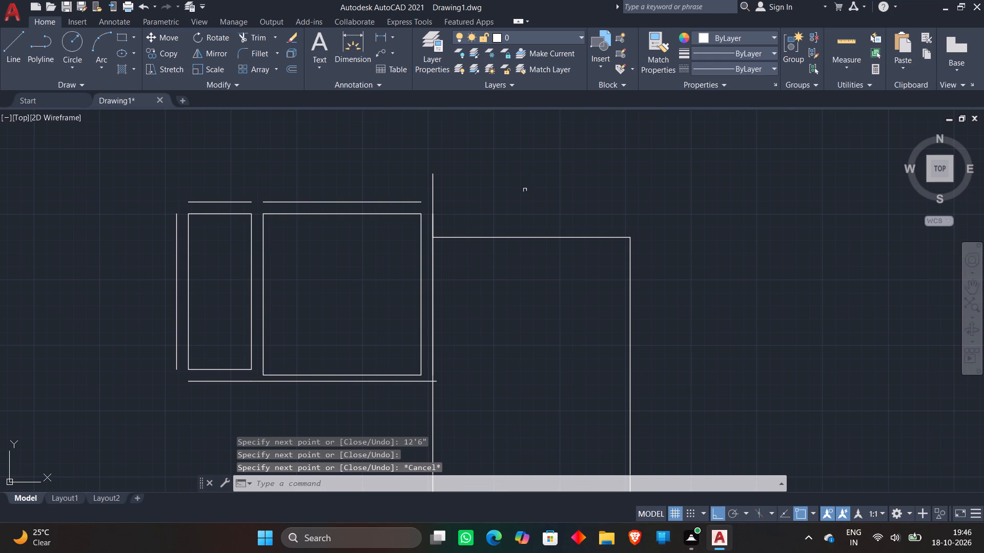
type("tr")
key("space")
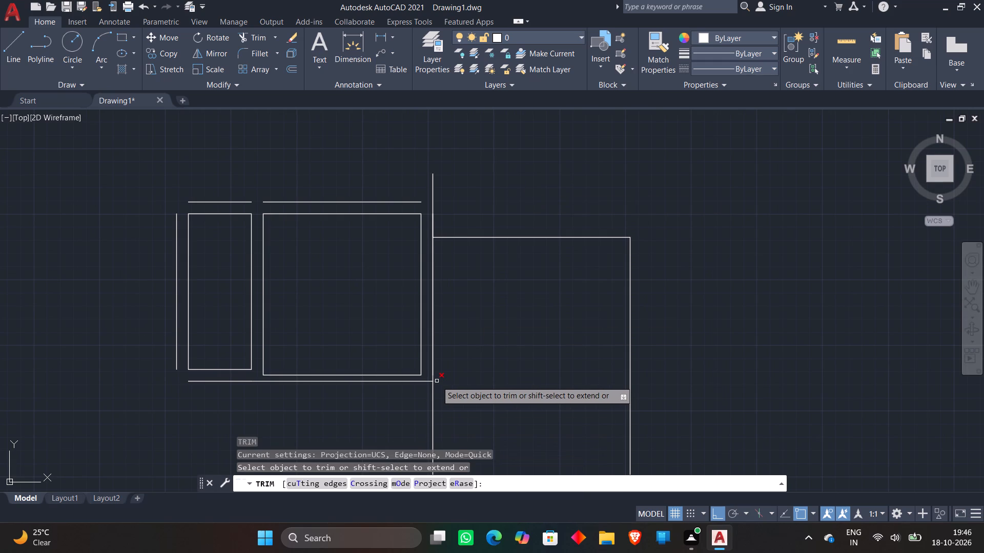
left_click(437, 381)
key("Escape")
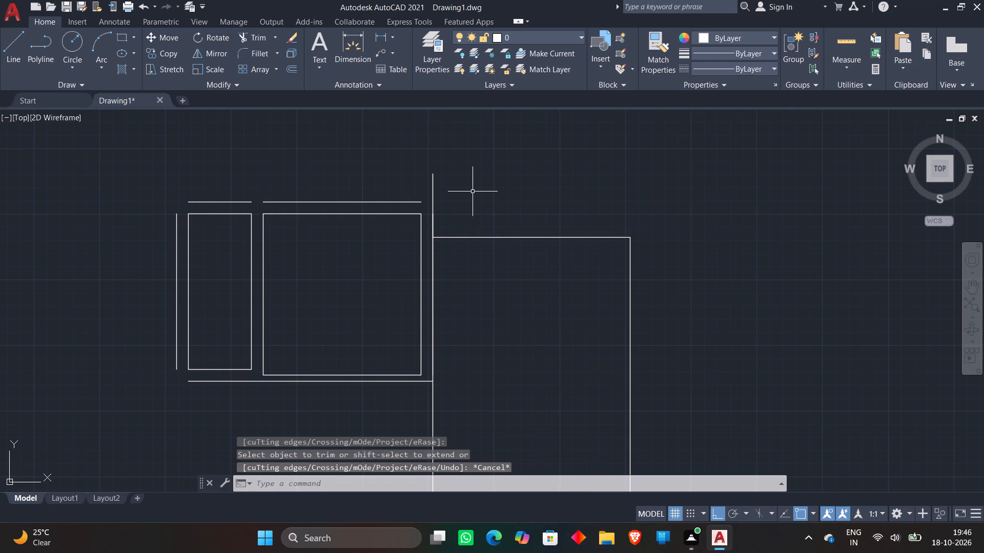
Offset the top line of the 12'6" wide outline upward by 9".
key("o")
key("Return")
key("Return")
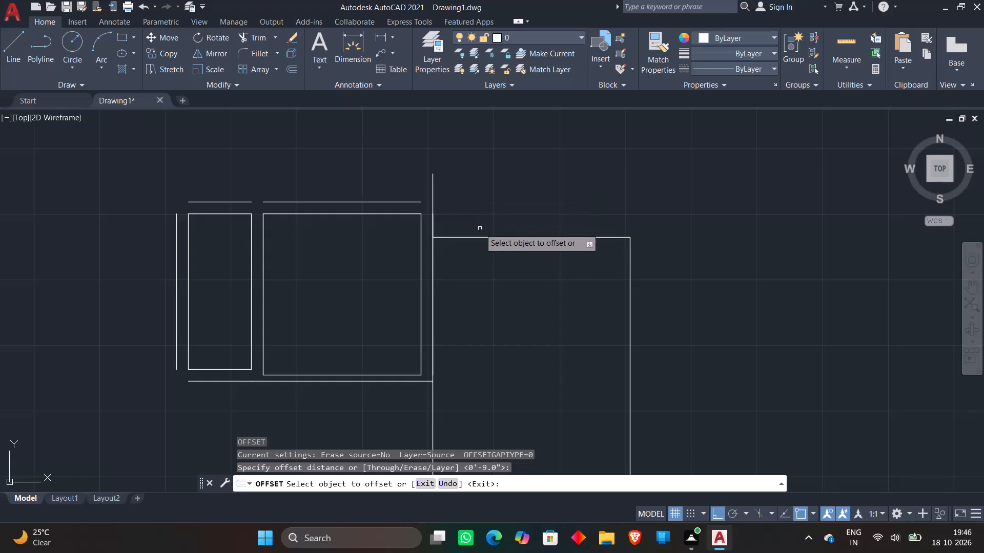
left_click(506, 237)
left_click(514, 203)
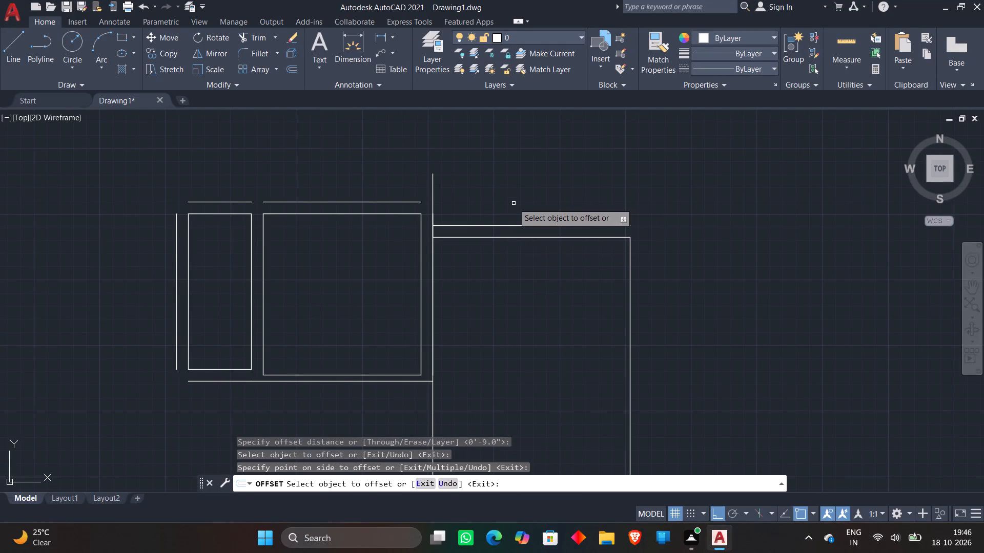
key("Escape")
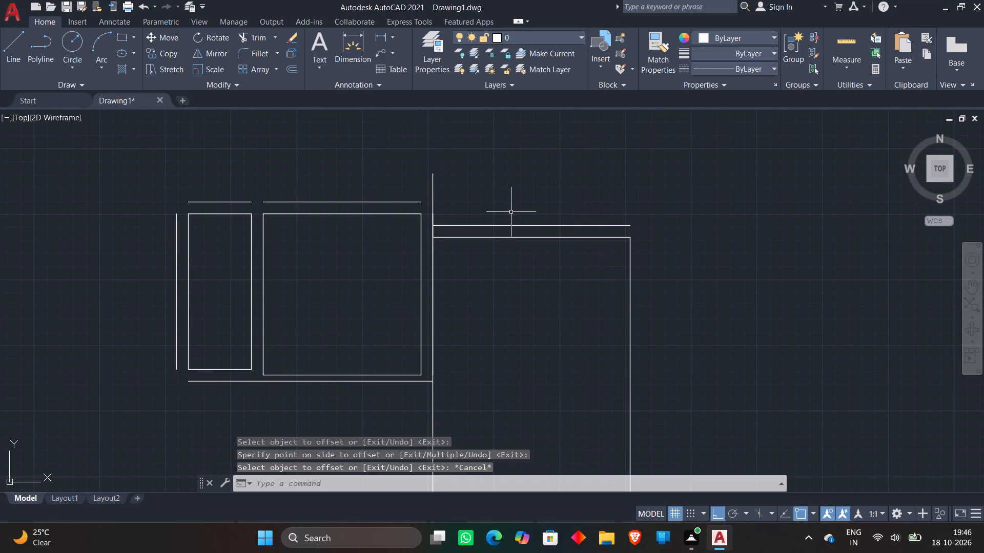
Trim the vertical lines between the two top lines of the 12'6" wide room at its left end.
type("tr")
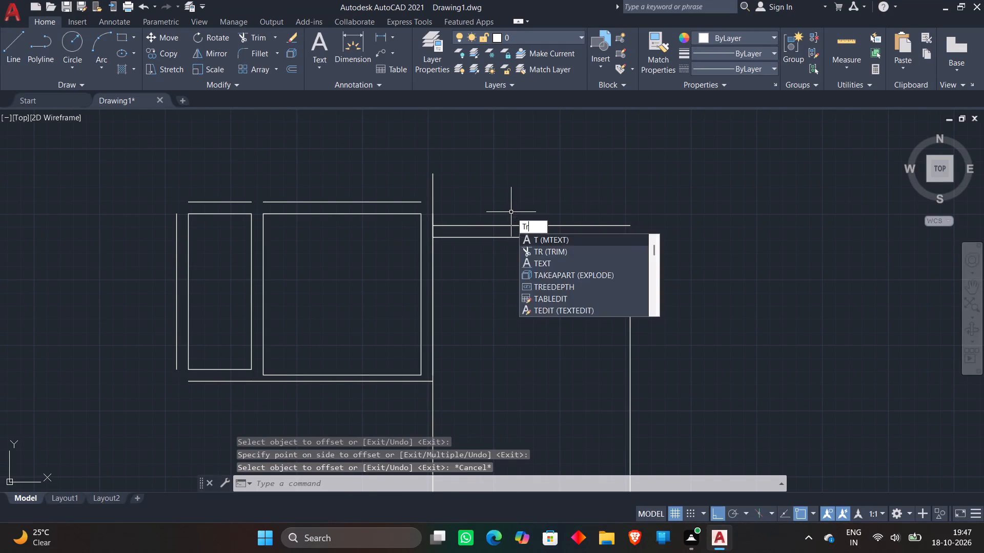
key("space")
scroll(435, 217, "up", 3)
left_click(417, 277)
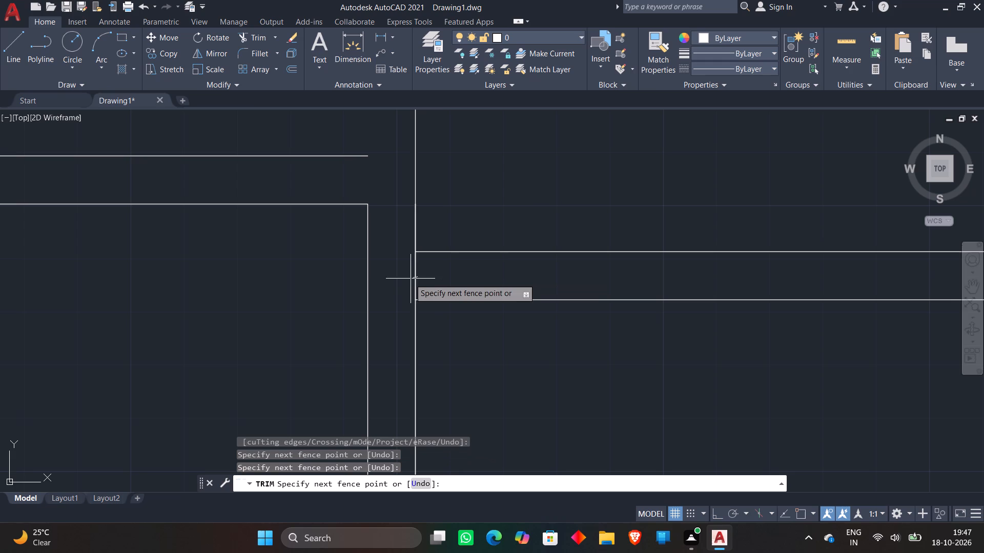
left_click(402, 280)
key("Escape")
Delete the loose vertical line rising above the 12'6" wide room's upper wall at its left end.
scroll(502, 194, "down", 4)
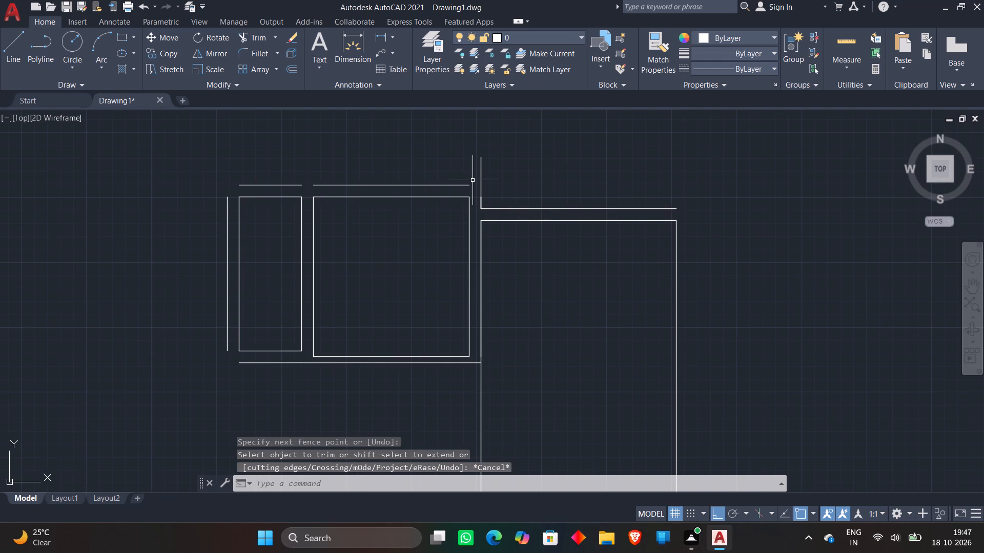
left_click(481, 186)
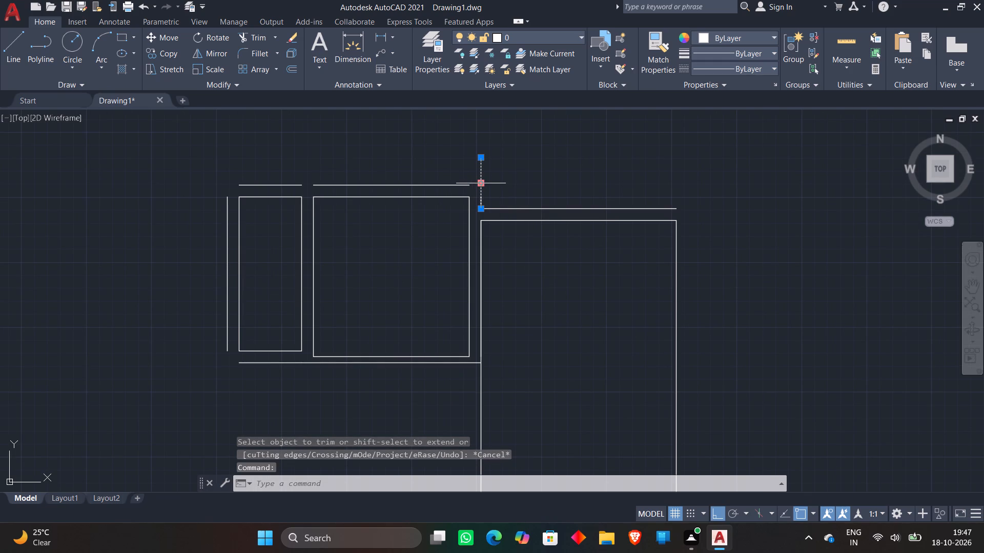
key("Delete")
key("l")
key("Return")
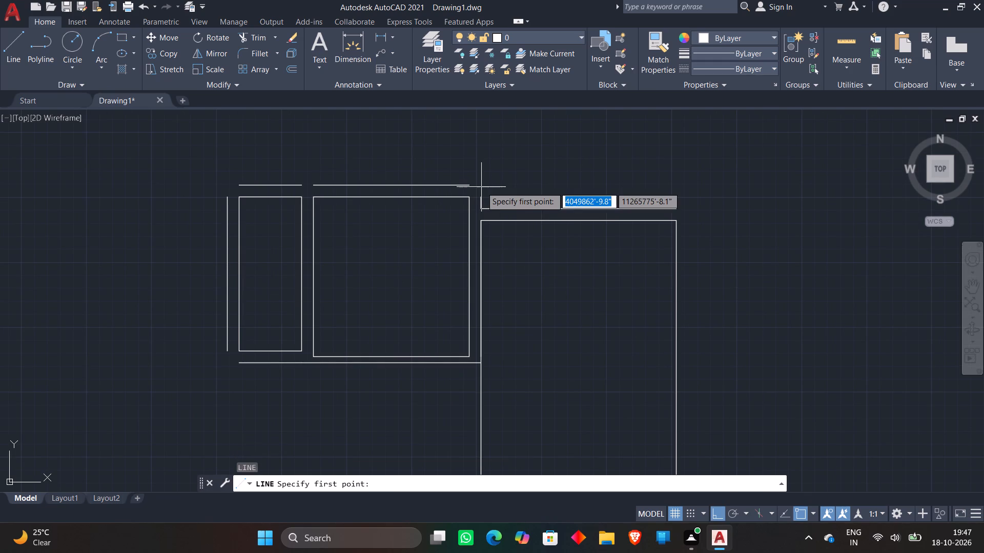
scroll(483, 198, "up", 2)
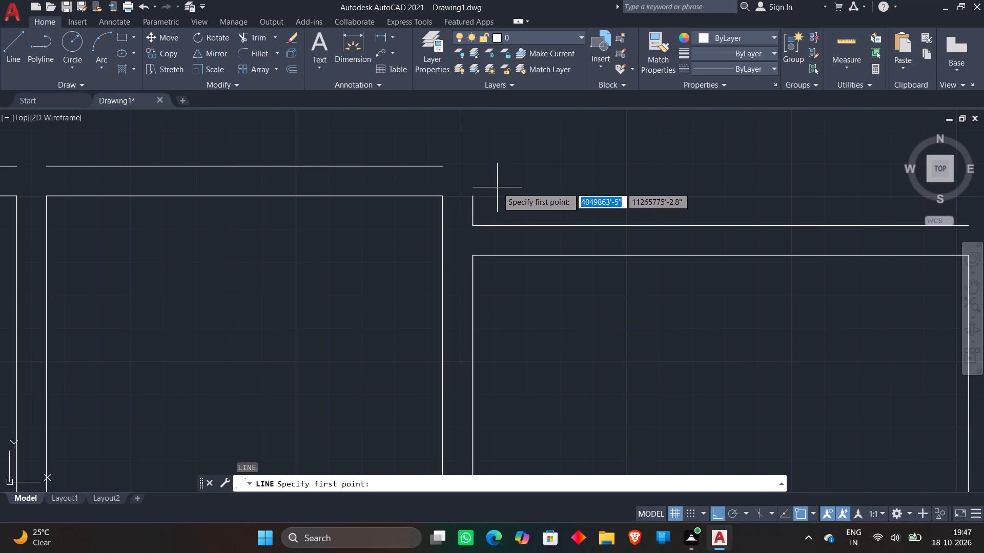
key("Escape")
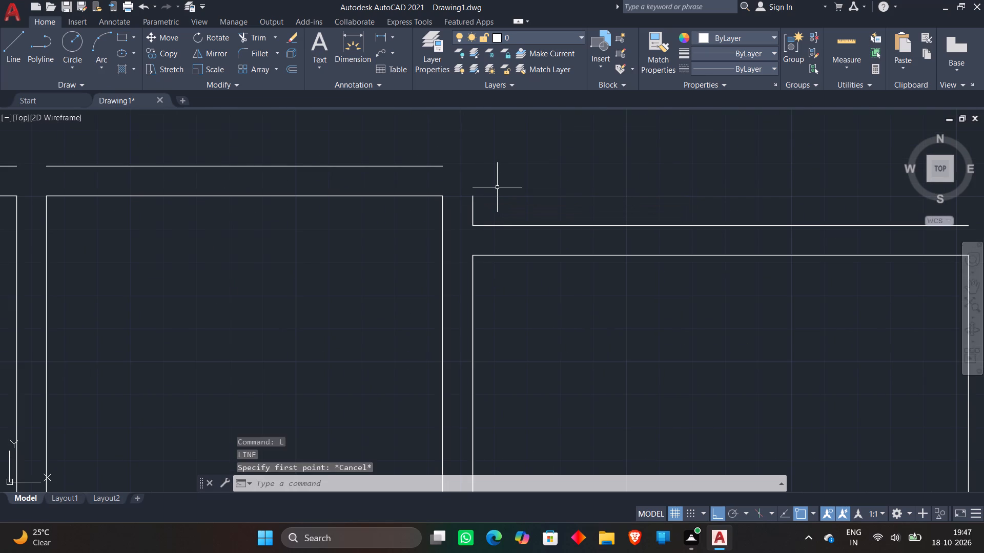
Trim away the remaining vertical stub at the left end of the 12'6" wide room's upper offset line.
type("tr")
key("space")
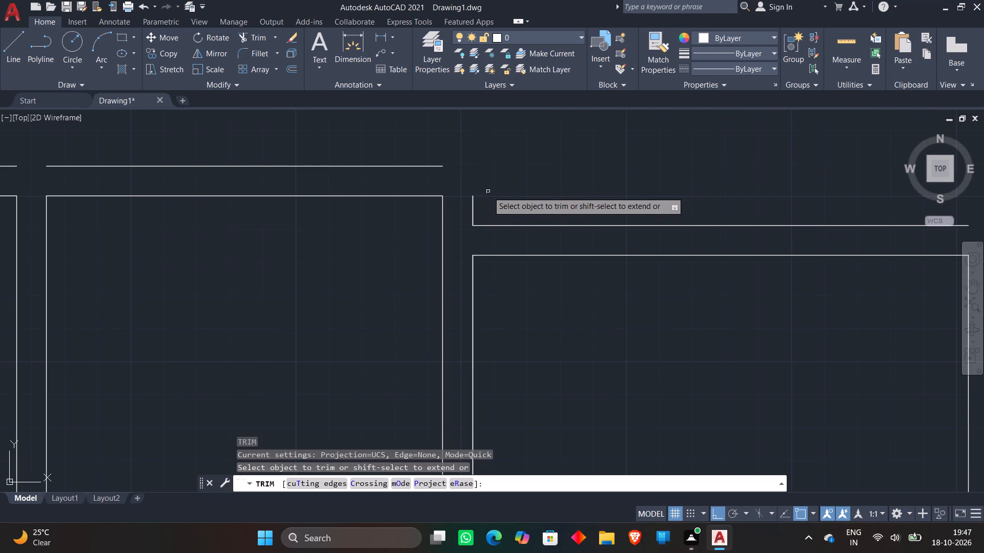
left_click(471, 209)
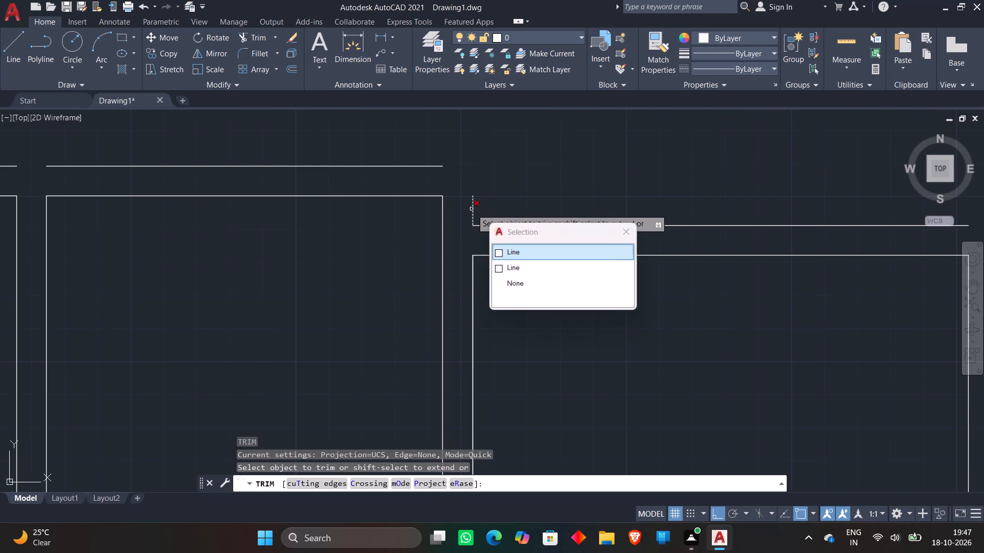
key("Escape")
left_click(477, 204)
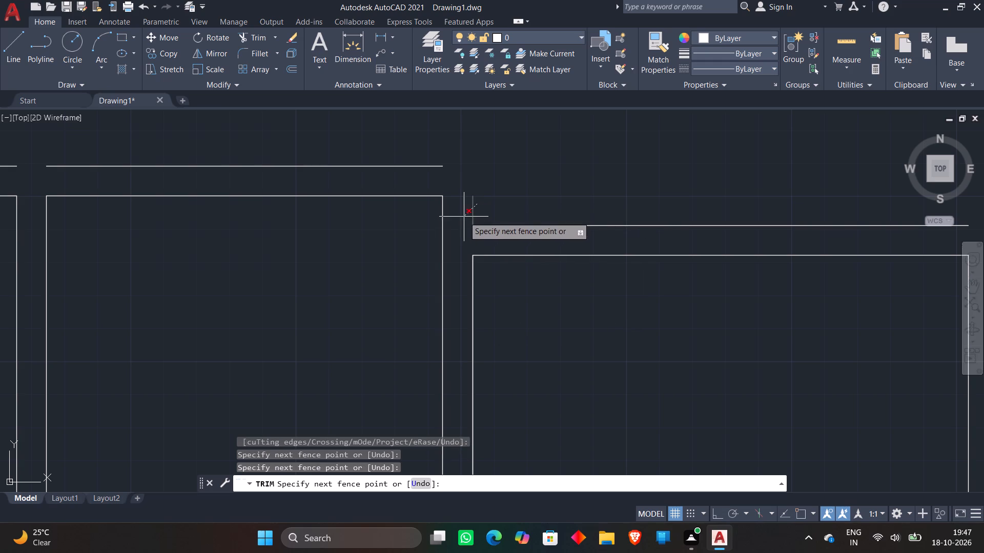
left_click(464, 217)
key("Escape")
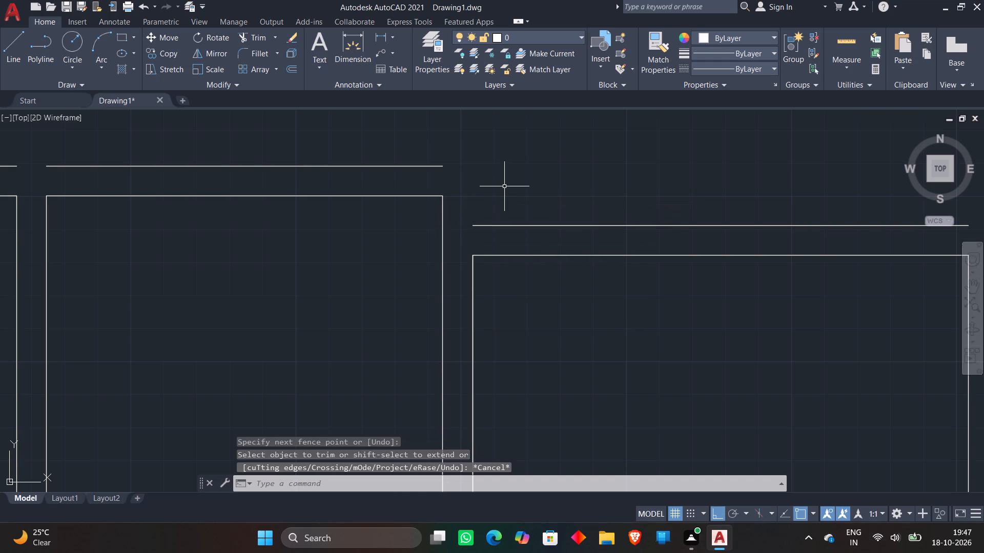
From the left end of the 12'6" wide room's upper offset line, draw lines 4' up, 11'9" right, and partway down.
key("l")
key("Return")
left_click(476, 225)
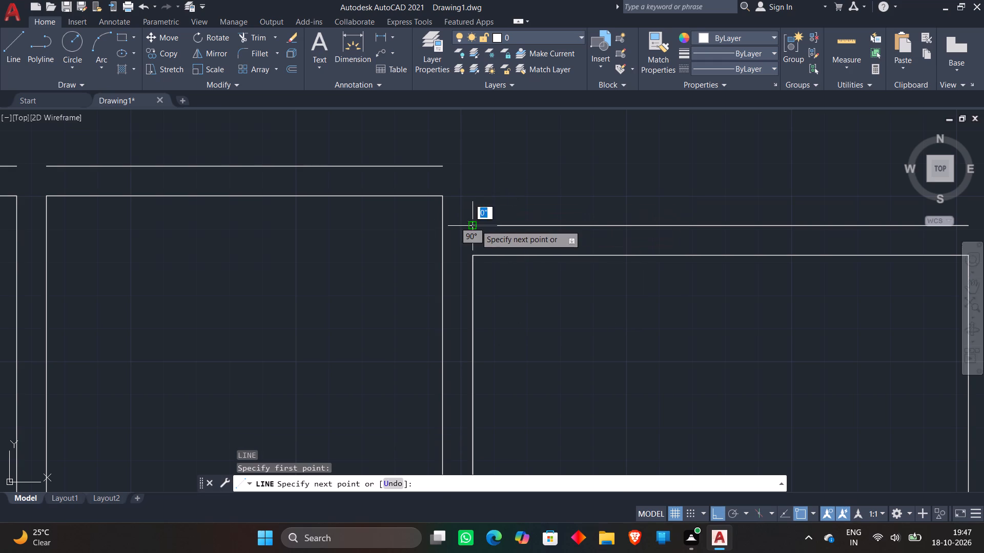
scroll(489, 191, "down", 1)
middle_click_drag(489, 191, 480, 263)
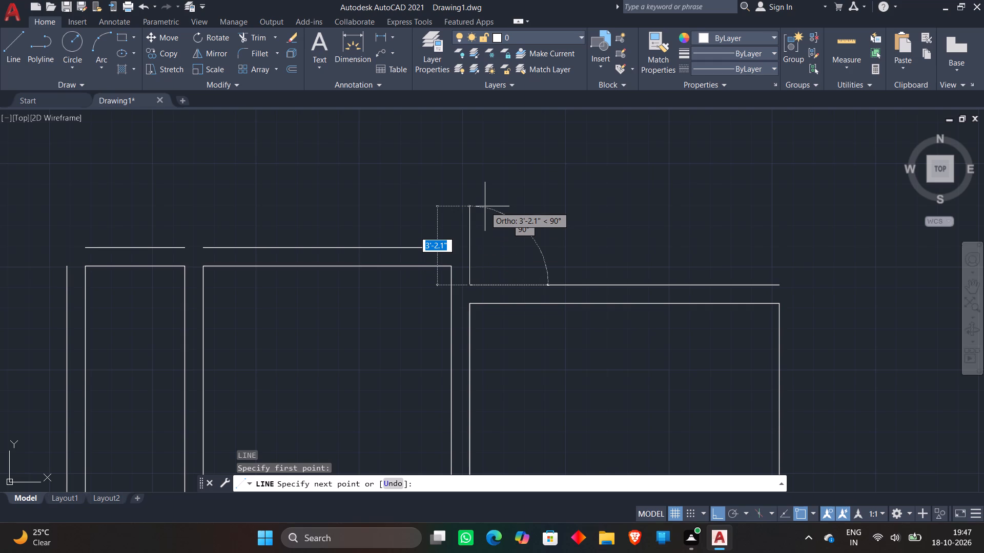
type("4'")
key("Return")
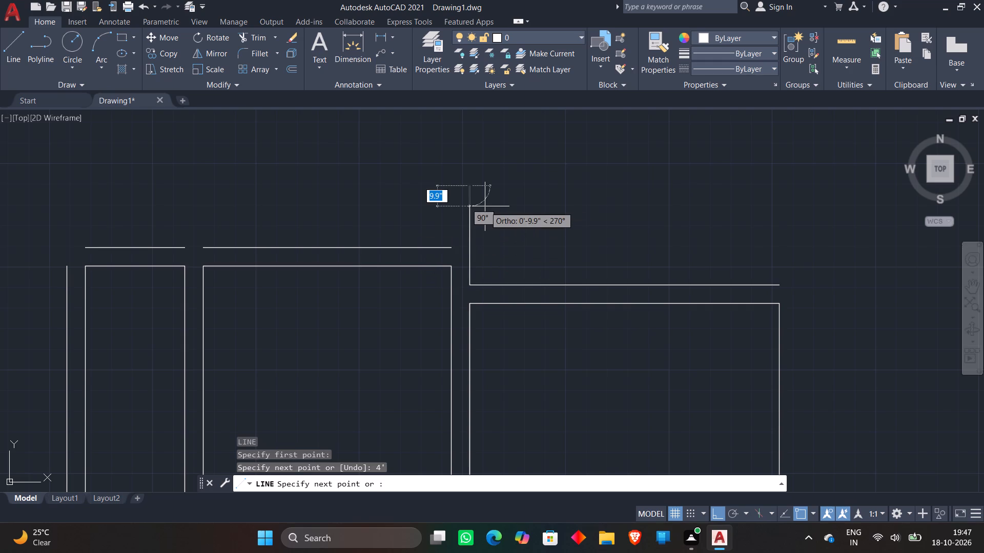
type("11")
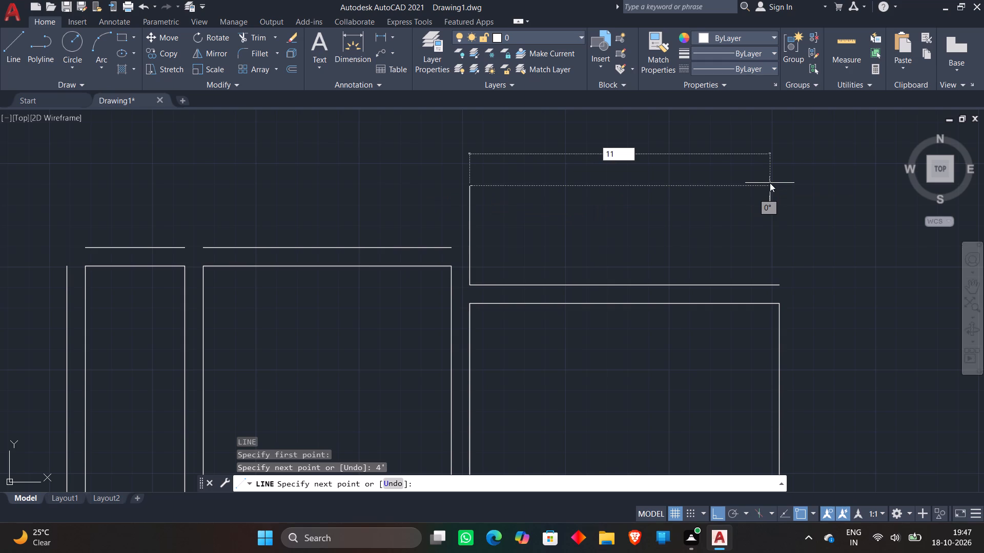
type("'9\"")
key("Return")
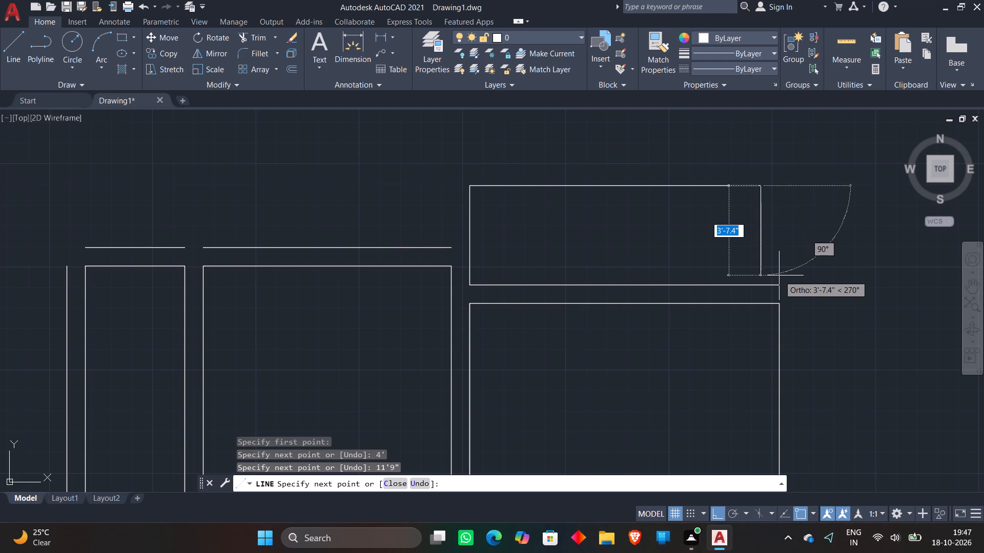
left_click(780, 256)
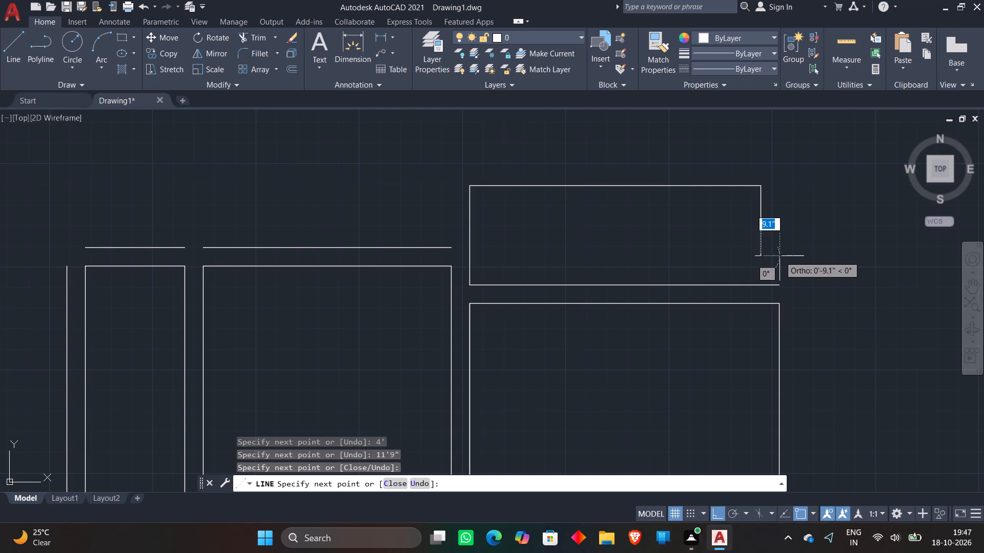
key("Escape")
Extend the new outline's right vertical line down to the upper wall line of the 12'6" wide room.
type("ex")
key("space")
left_click(761, 243)
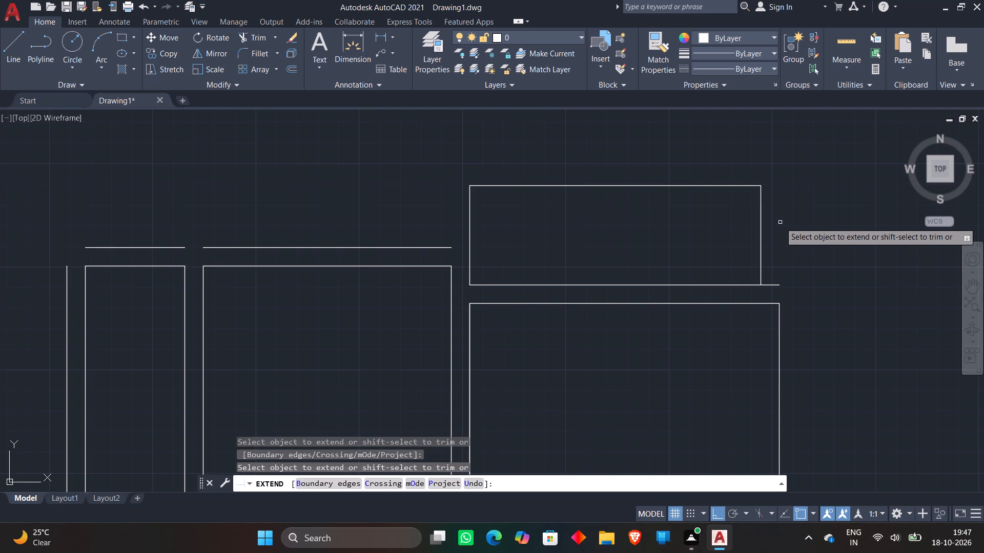
key("Escape")
Offset the left, right and top lines of the 11'9" by 4' room outward by 9".
scroll(770, 216, "down", 1)
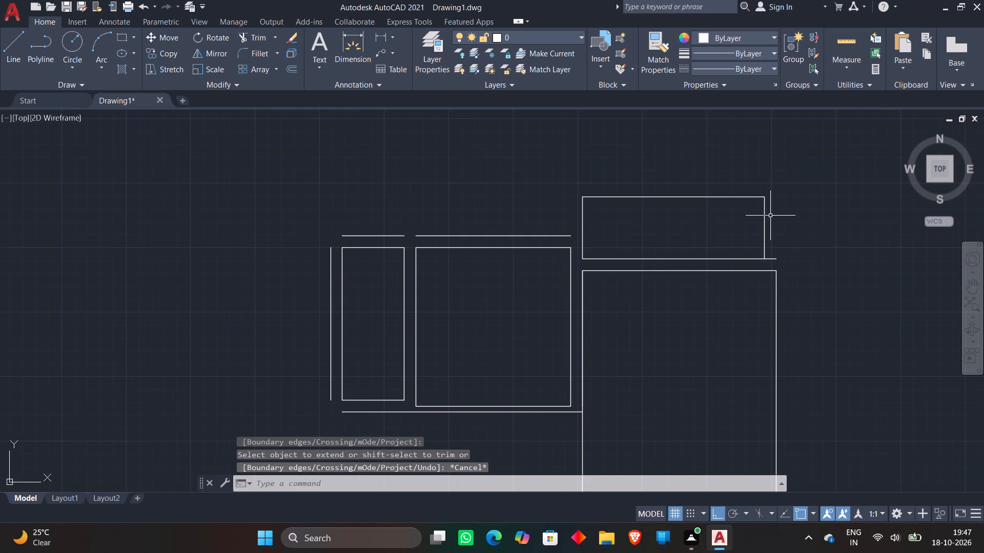
key("o")
key("Return")
type("9\"")
key("Return")
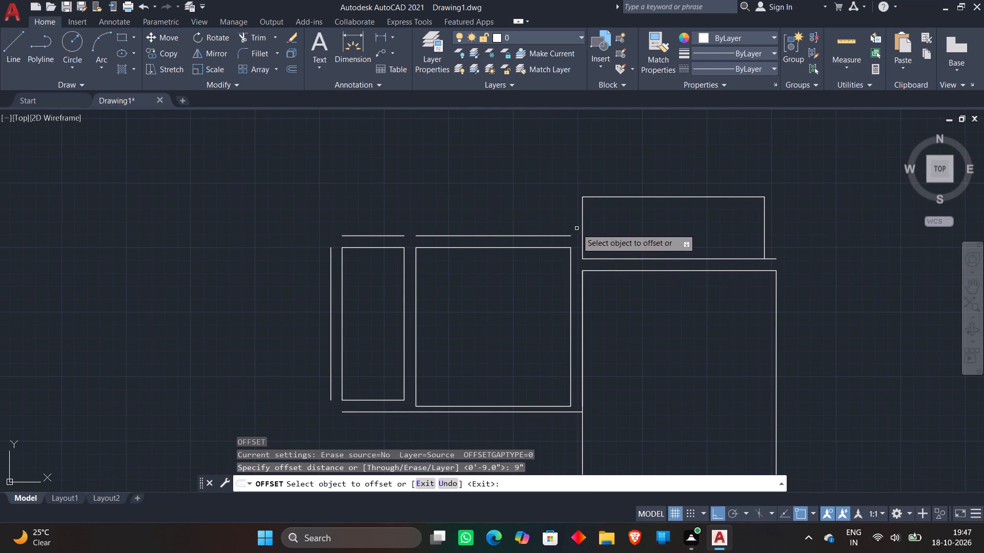
left_click(582, 224)
left_click(566, 224)
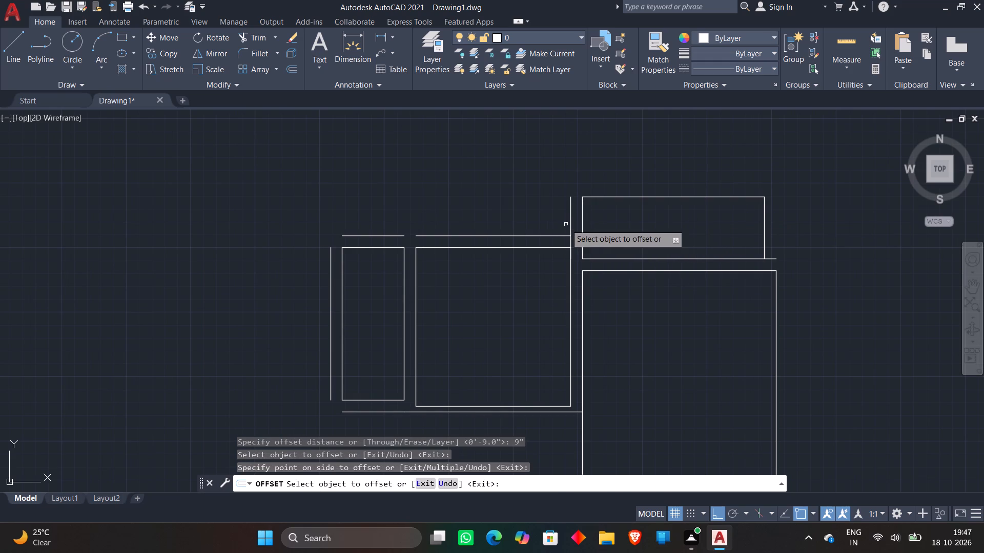
left_click(765, 221)
left_click(850, 210)
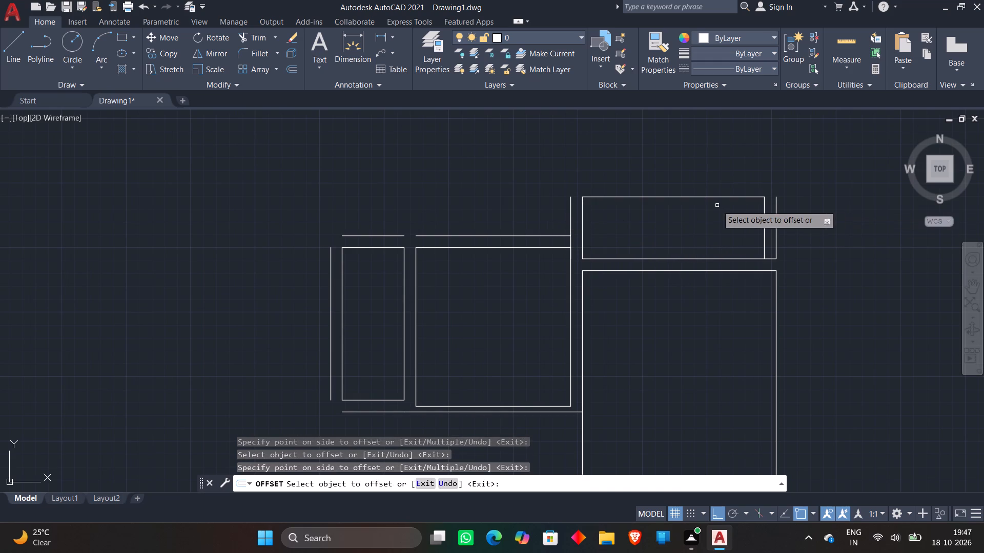
left_click(708, 197)
left_click(700, 150)
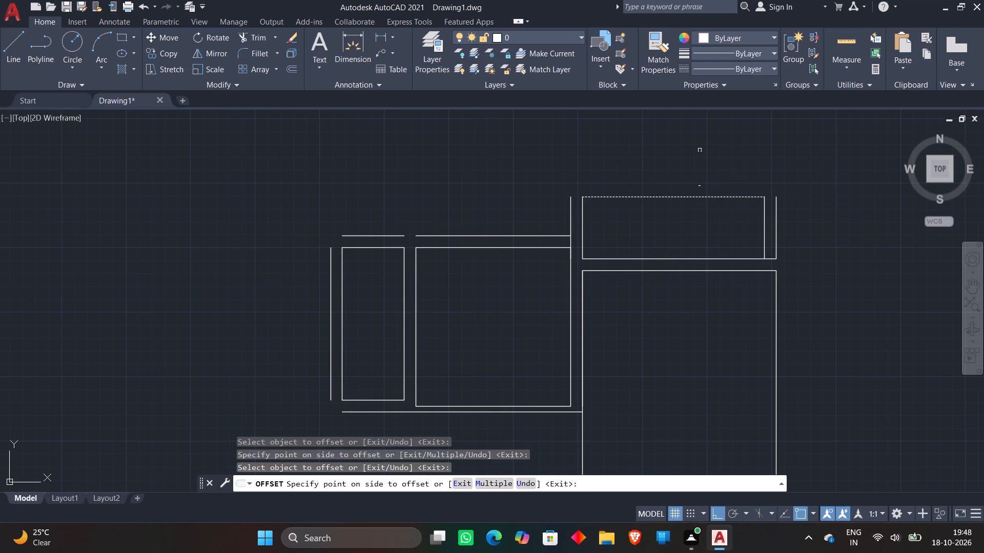
key("Escape")
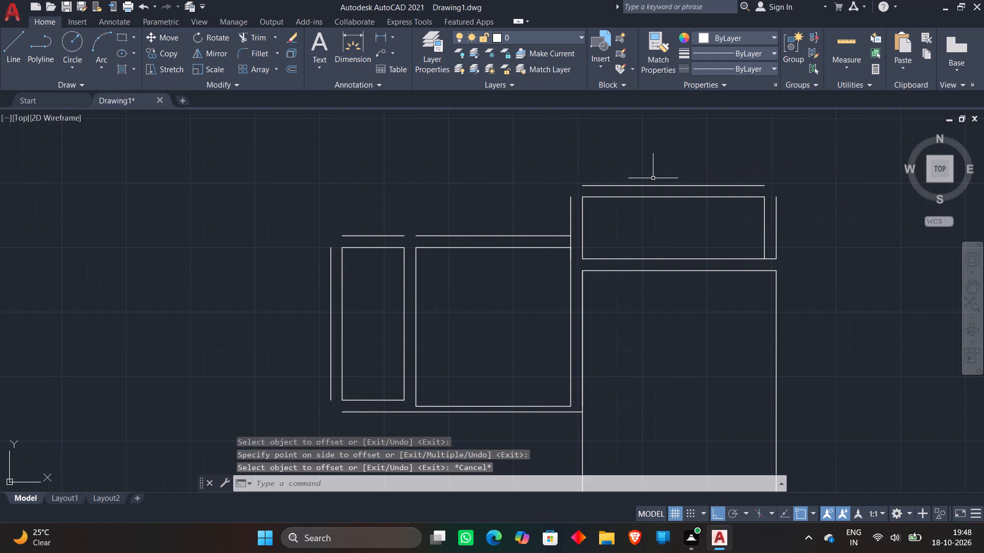
Fillet the two upper outer corners of the 11'9" room's offset lines with zero radius to join them.
key("f")
key("space")
scroll(561, 203, "up", 1)
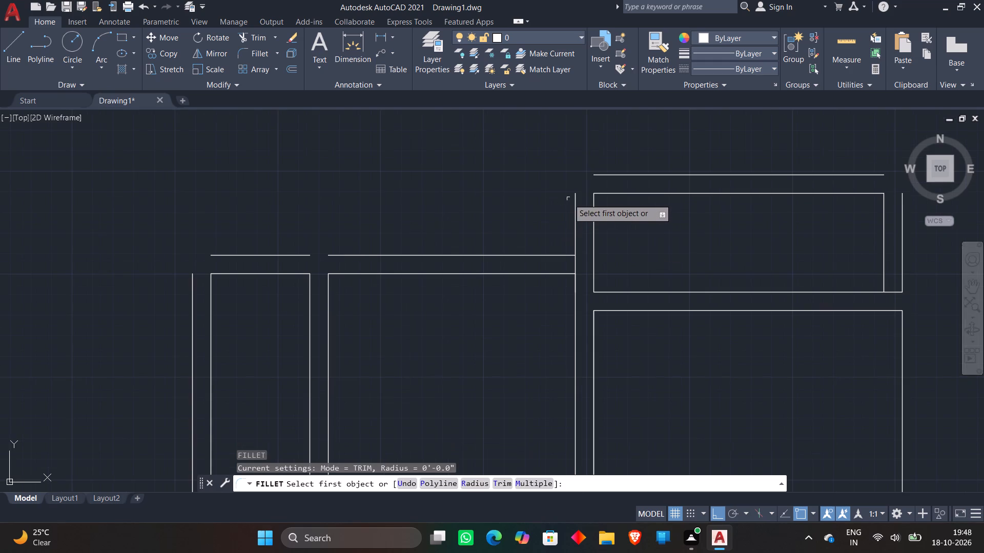
left_click(577, 211)
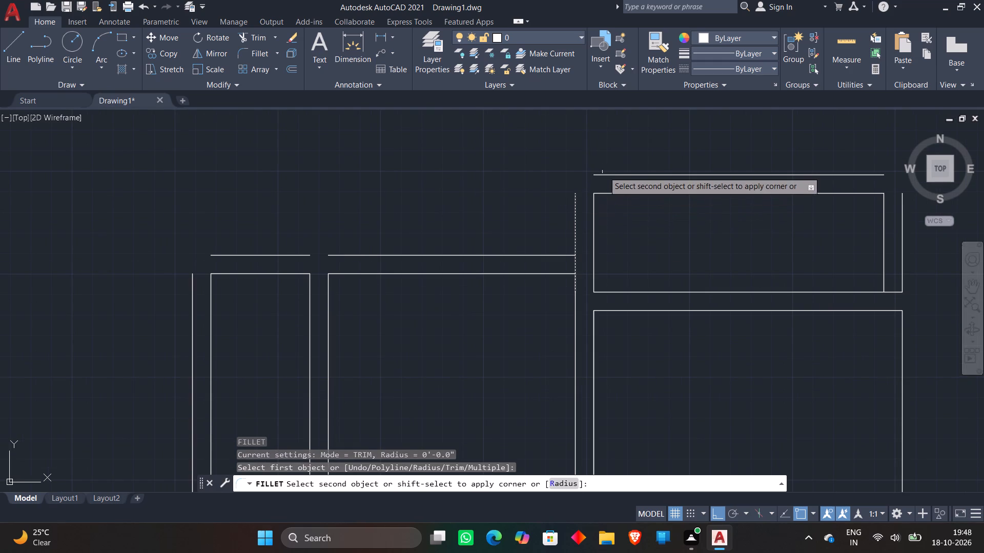
left_click(603, 174)
scroll(687, 142, "down", 1)
middle_click_drag(687, 142, 572, 168)
key("f")
key("space")
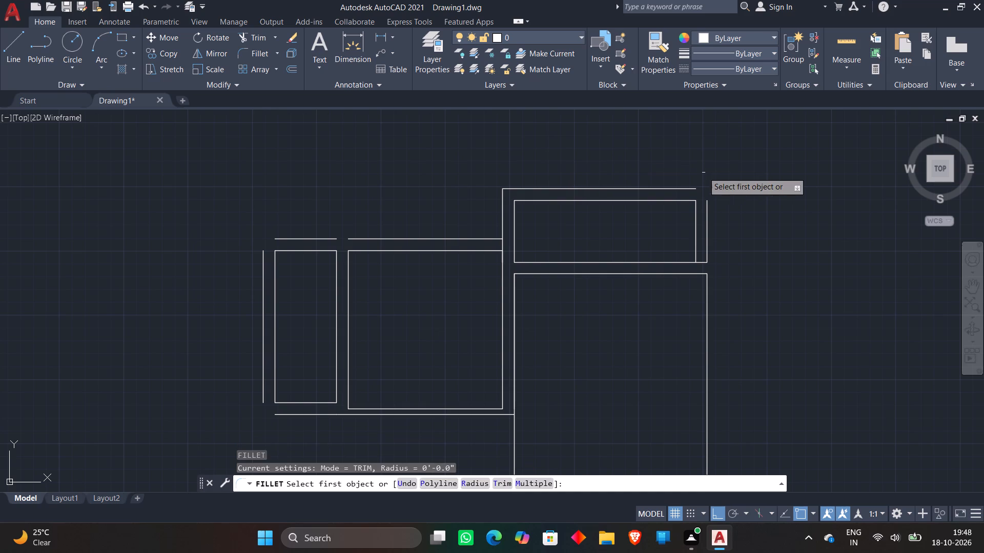
left_click(694, 189)
left_click(708, 205)
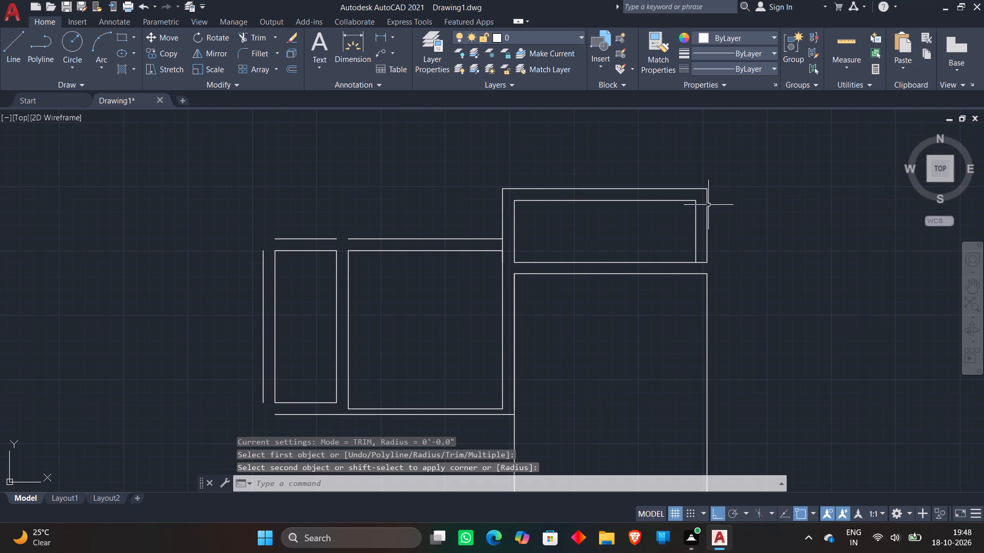
key("Escape")
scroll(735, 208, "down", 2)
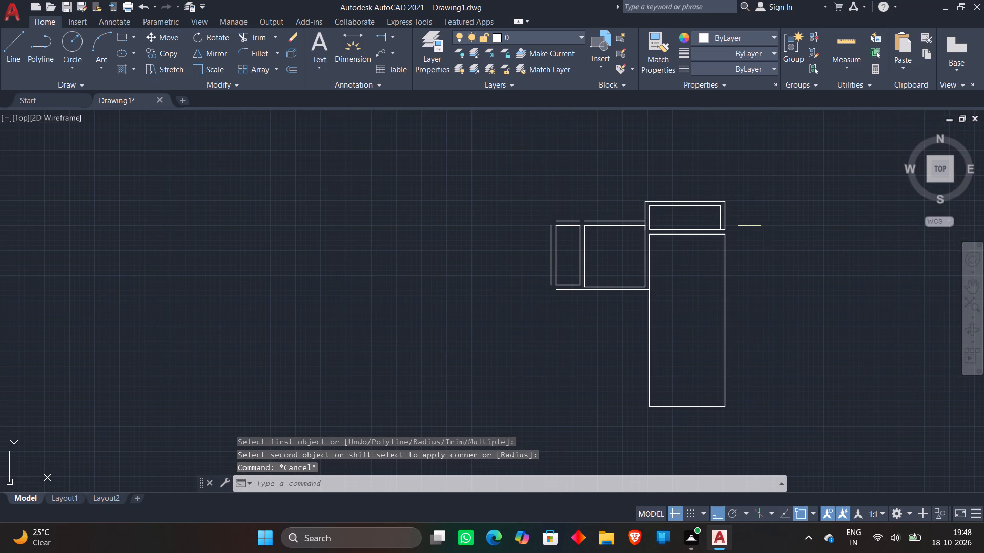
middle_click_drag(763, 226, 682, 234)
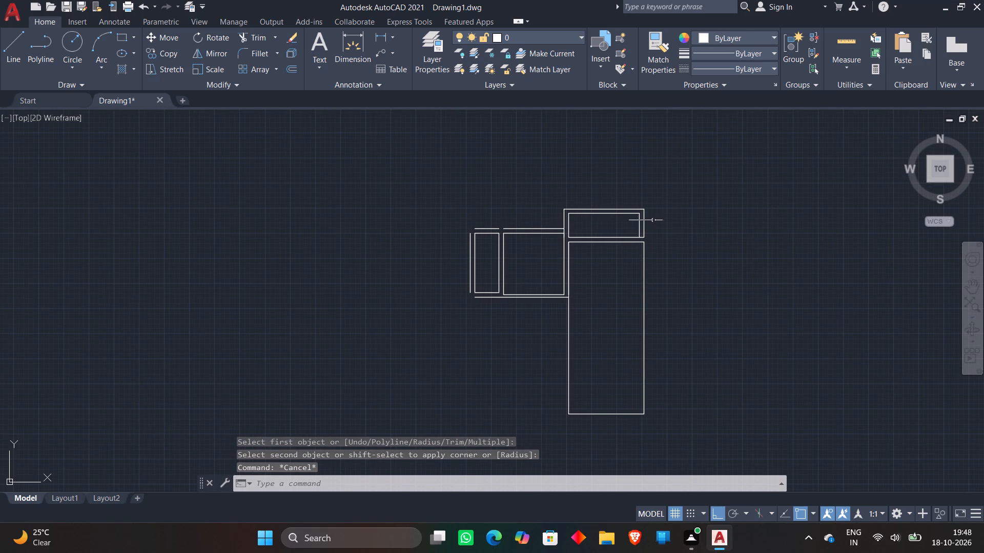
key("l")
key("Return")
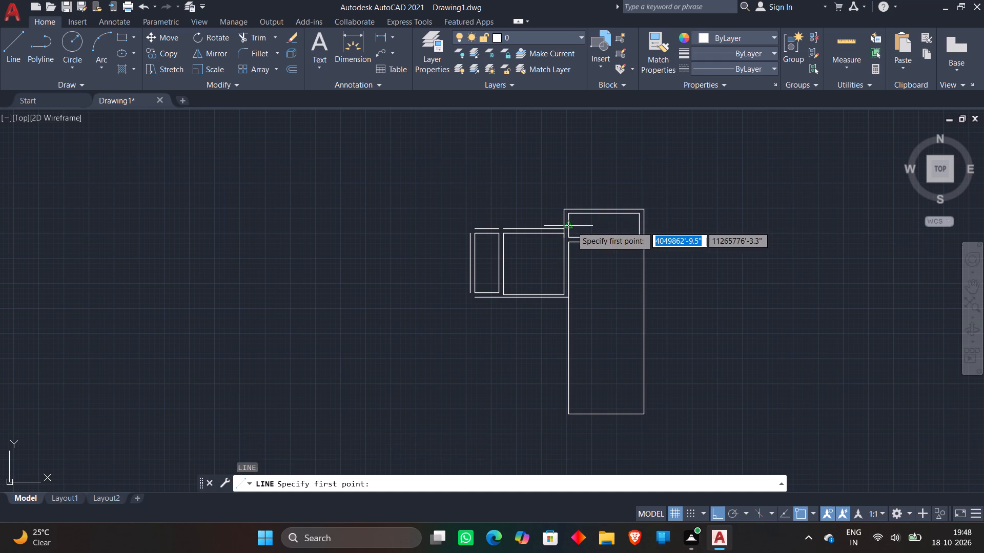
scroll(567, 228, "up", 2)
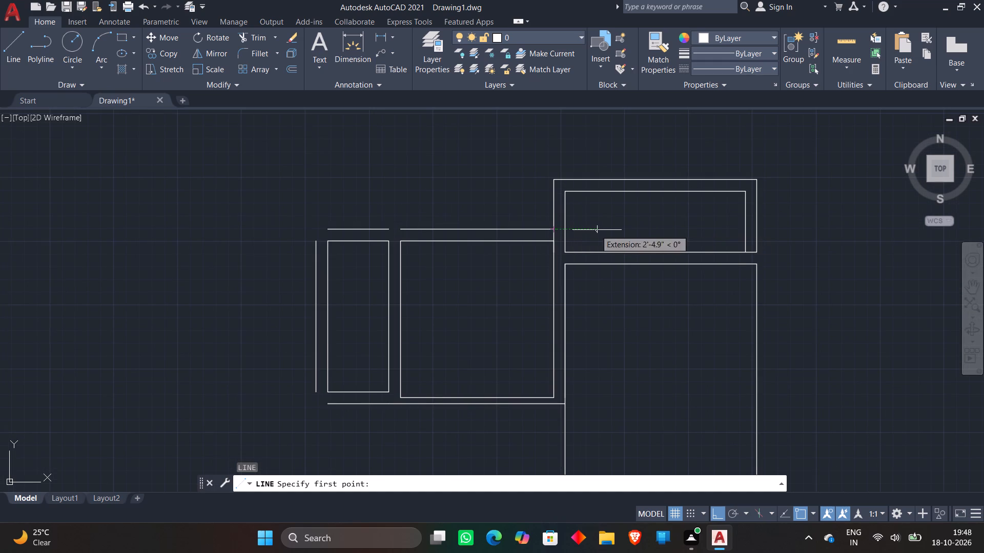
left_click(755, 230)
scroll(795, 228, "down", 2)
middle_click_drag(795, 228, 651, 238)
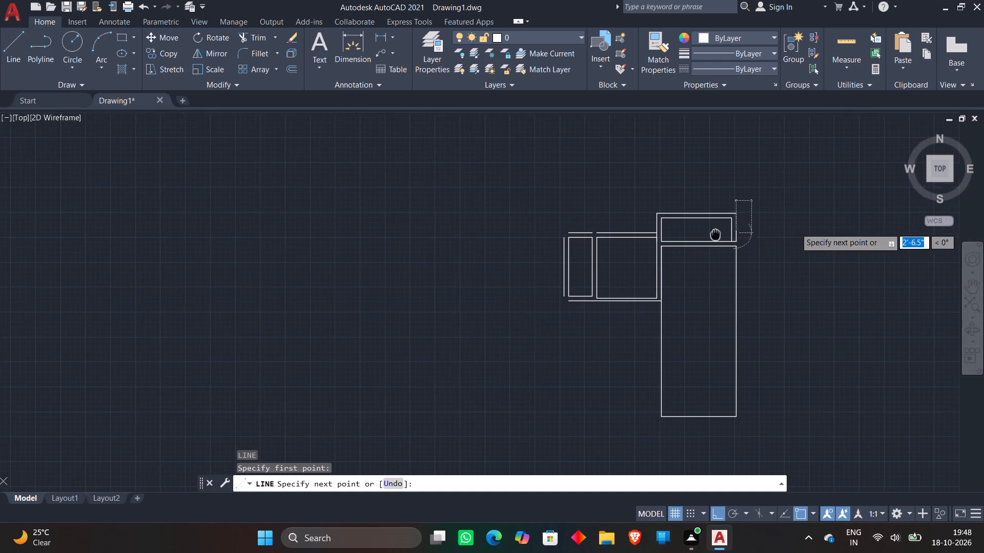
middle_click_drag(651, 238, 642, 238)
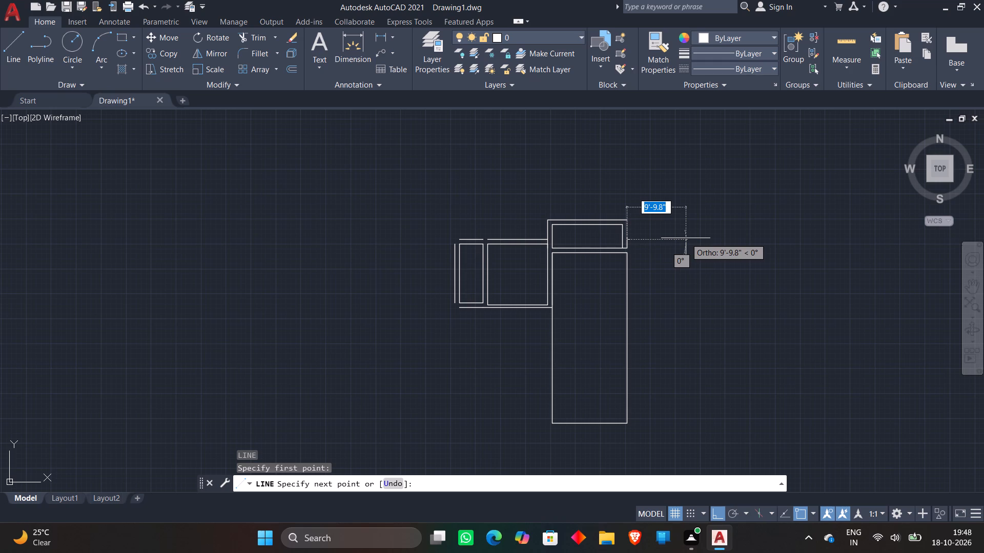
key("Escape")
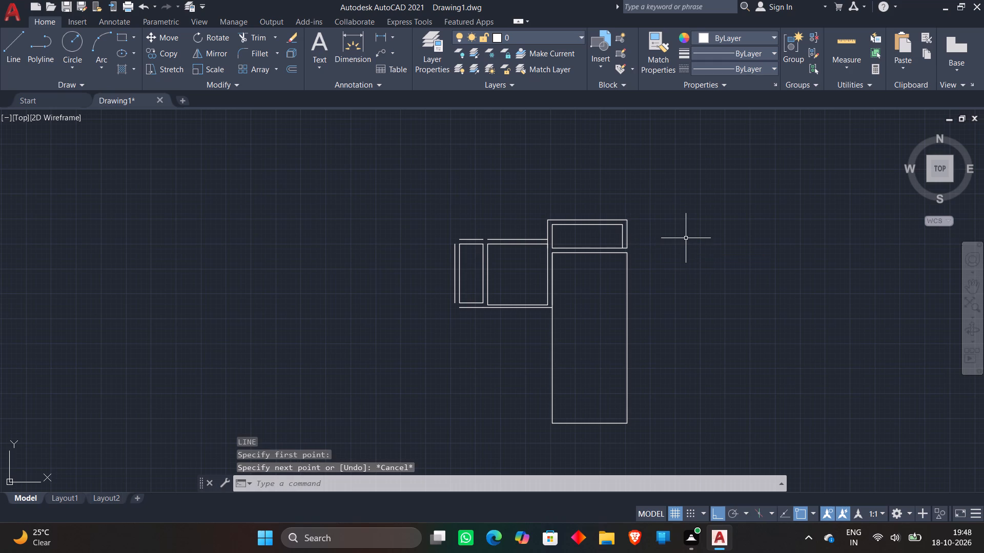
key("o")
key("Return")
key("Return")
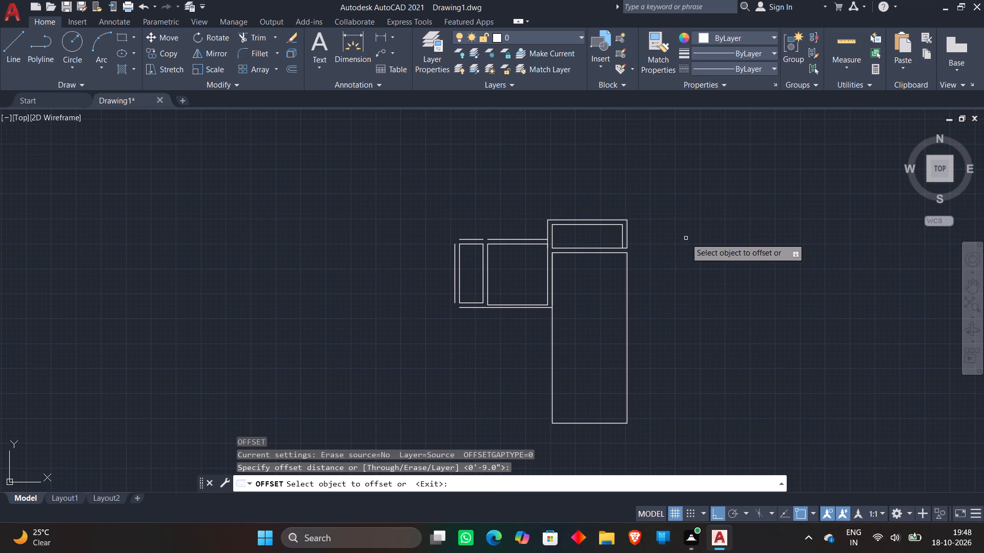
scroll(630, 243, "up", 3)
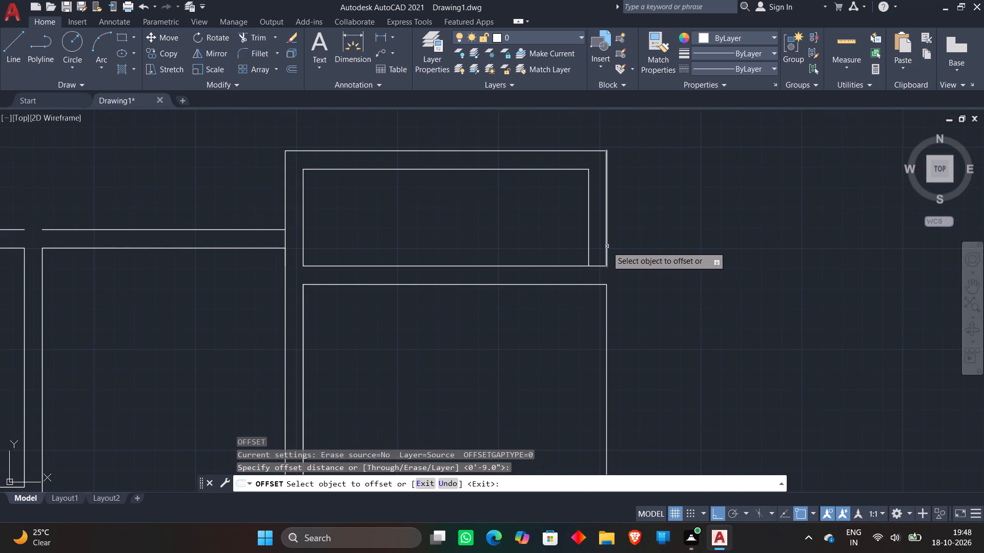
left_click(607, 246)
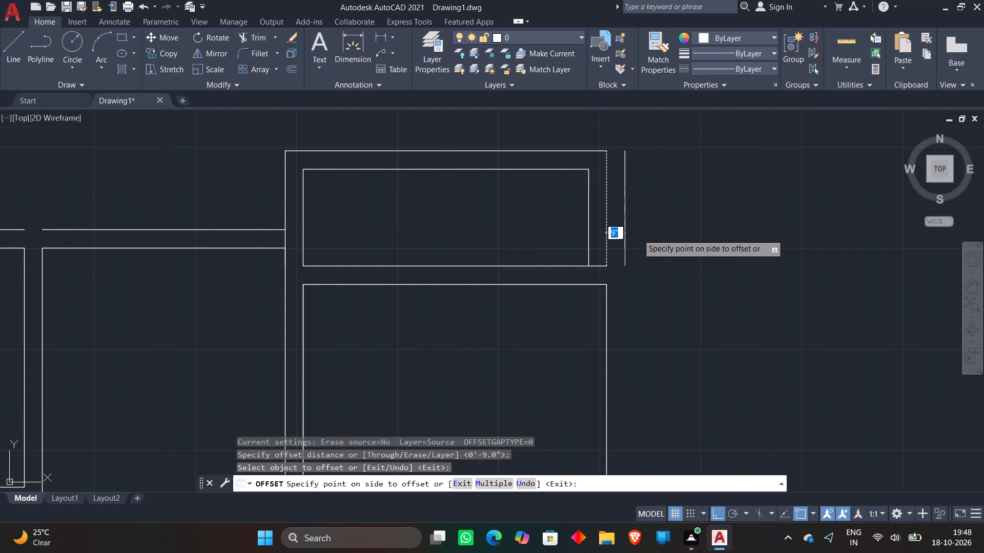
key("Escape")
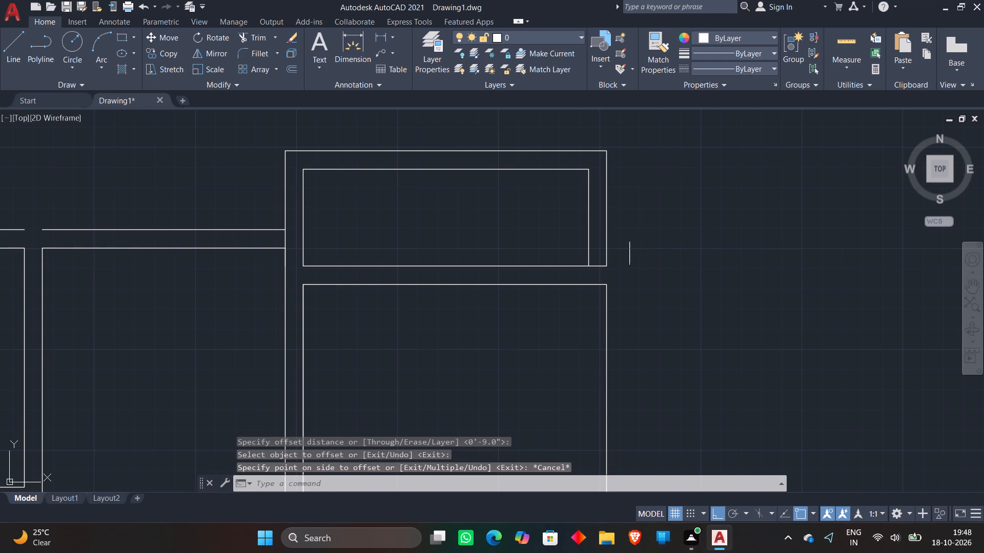
From the outer right wall line of the 11'9" by 4' room, draw lines 12' right, 11'6" down and 12' back left.
key("l")
key("Return")
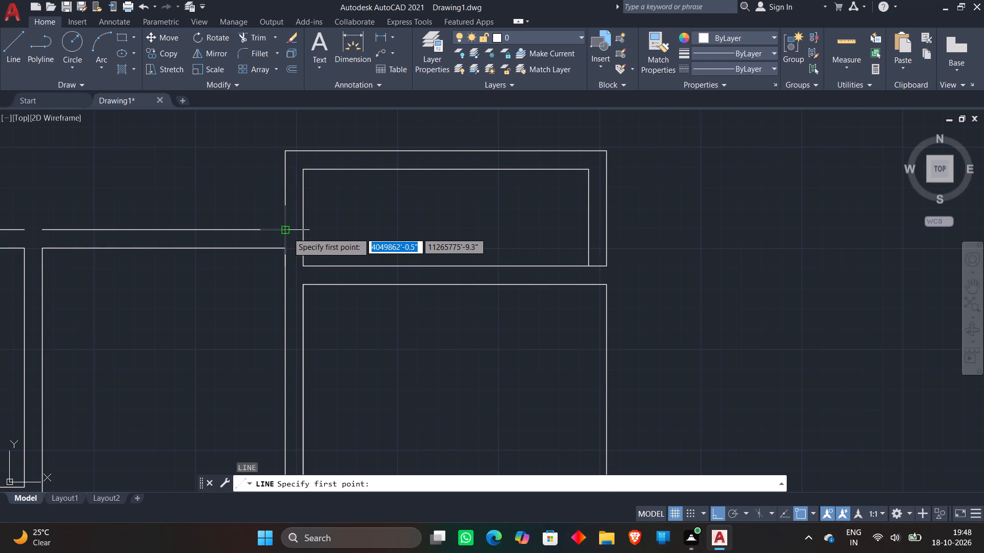
left_click(603, 229)
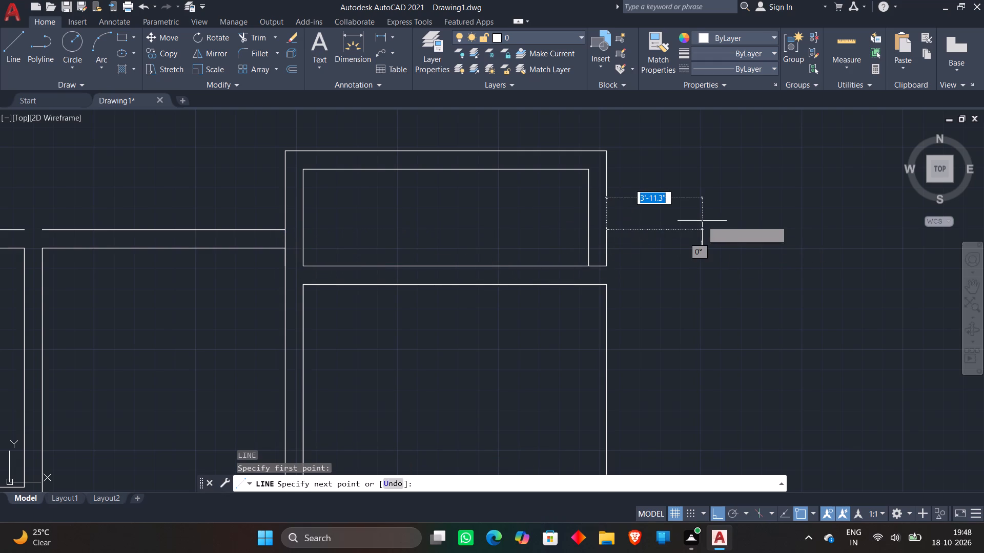
scroll(702, 221, "down", 1)
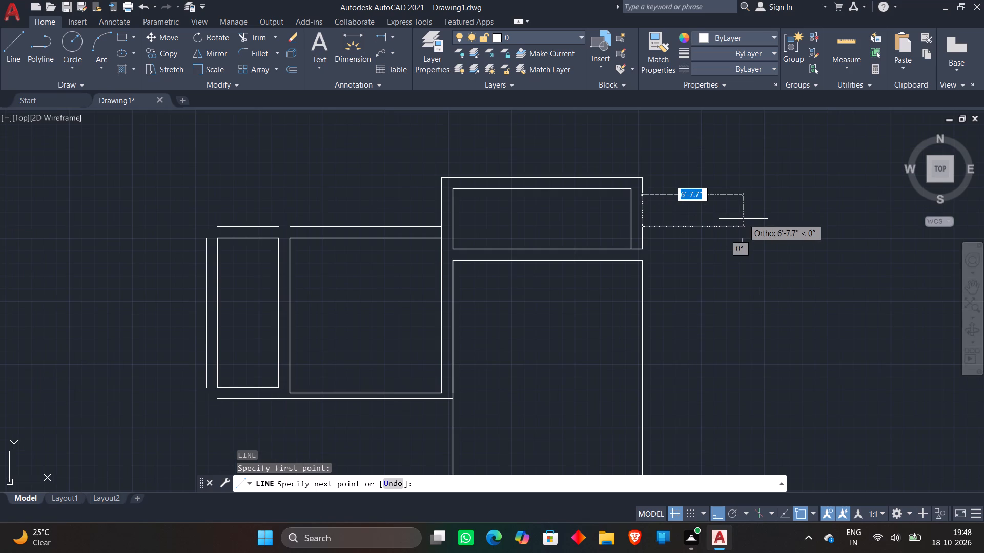
type("12'")
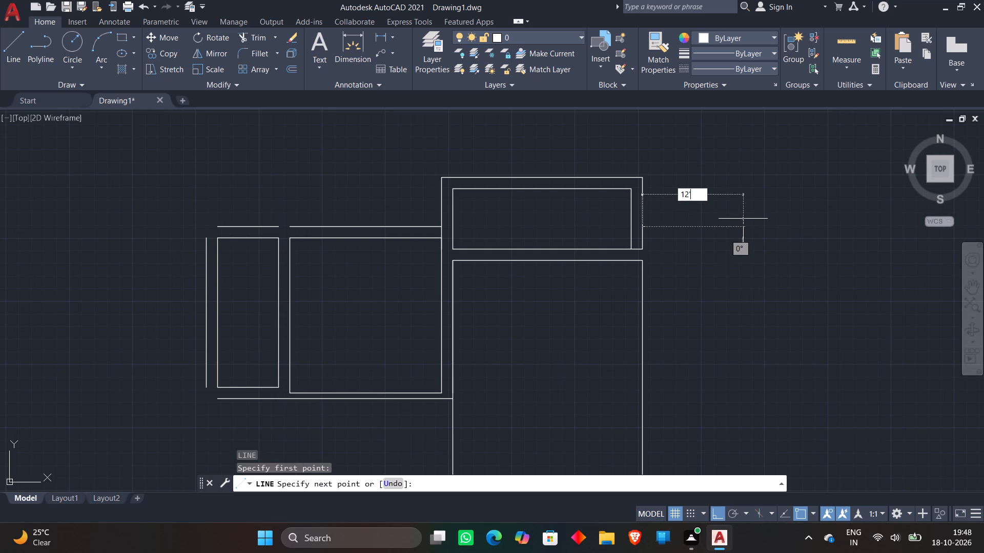
key("Return")
scroll(743, 219, "down", 3)
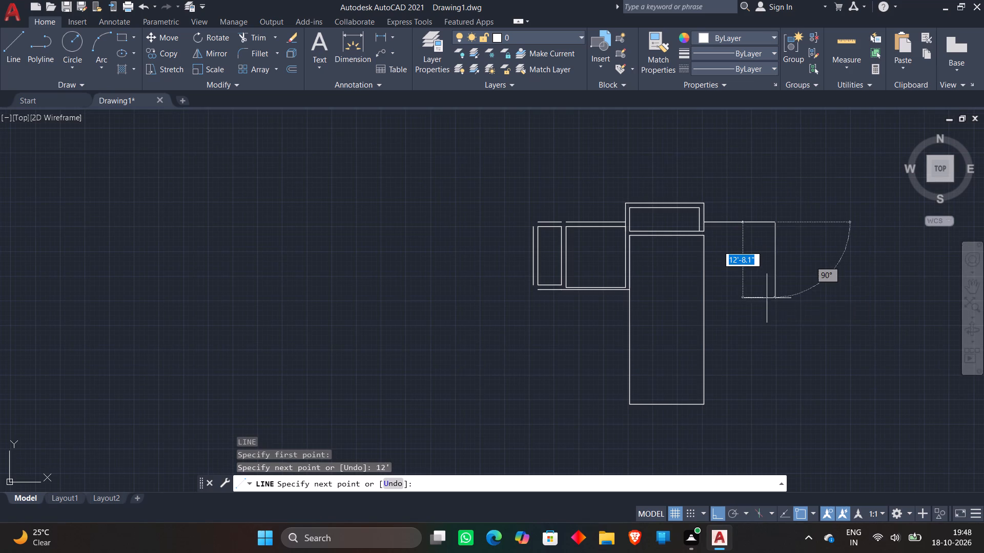
type("11'")
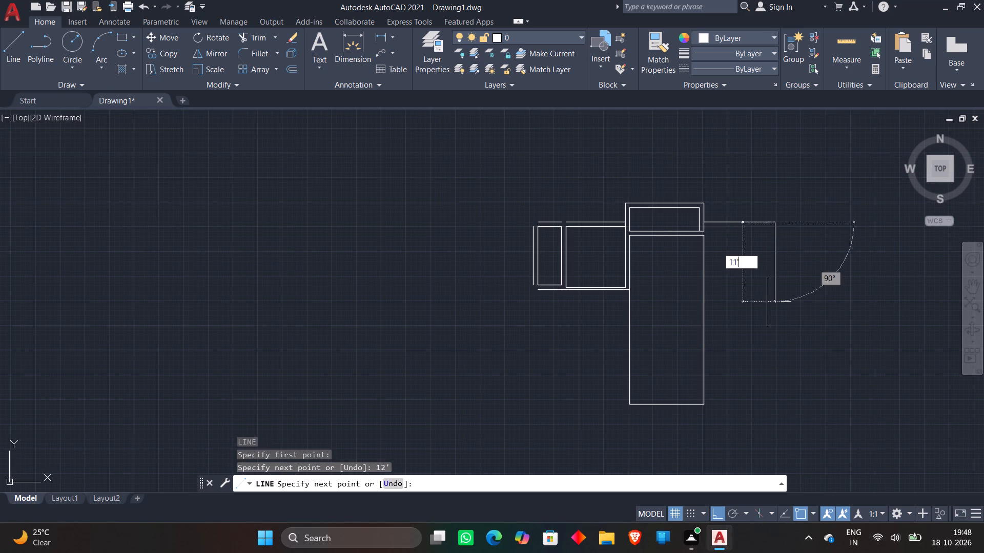
type("6\"")
key("Return")
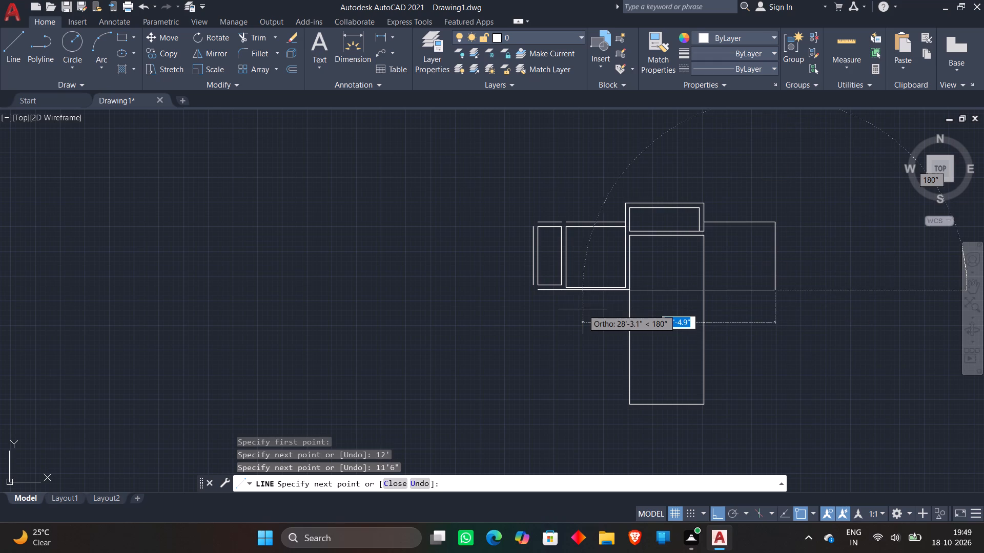
type("12'")
key("Return")
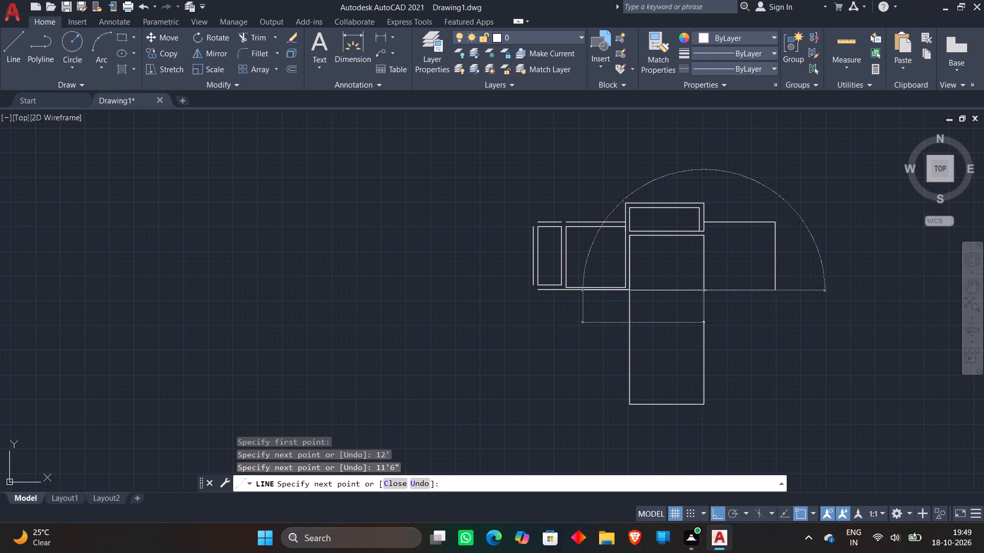
key("Escape")
Offset the right line of the 12'6" wide room outward by 4.5".
scroll(758, 260, "up", 2)
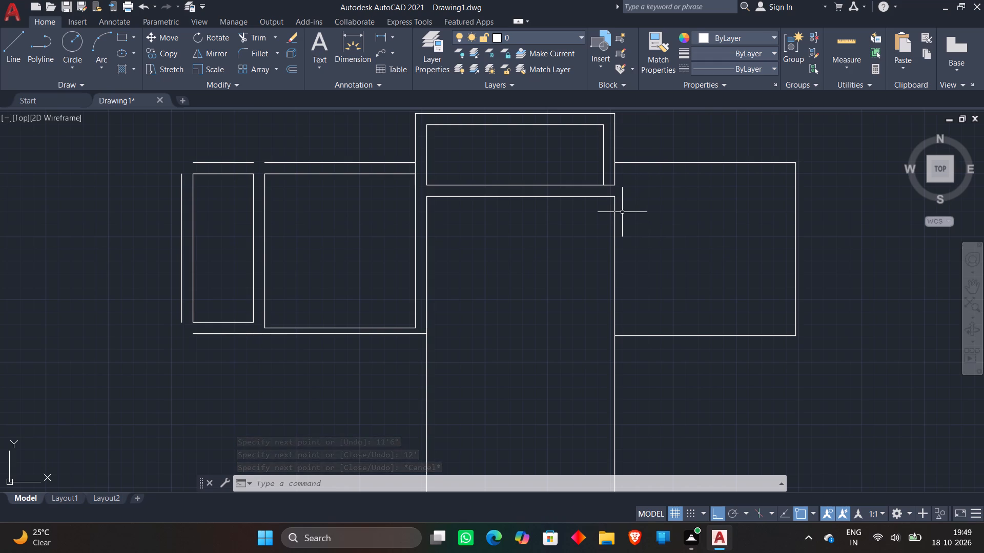
key("o")
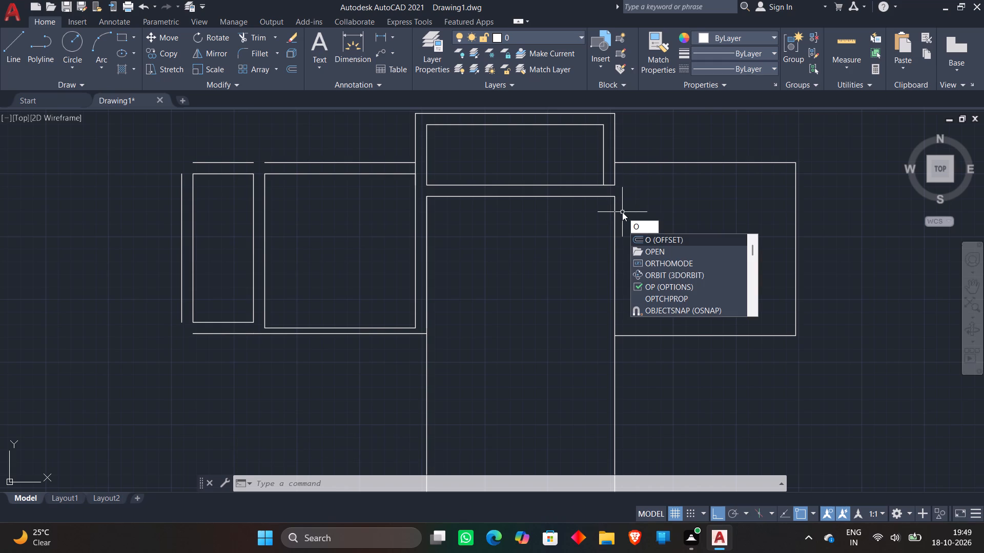
key("Return")
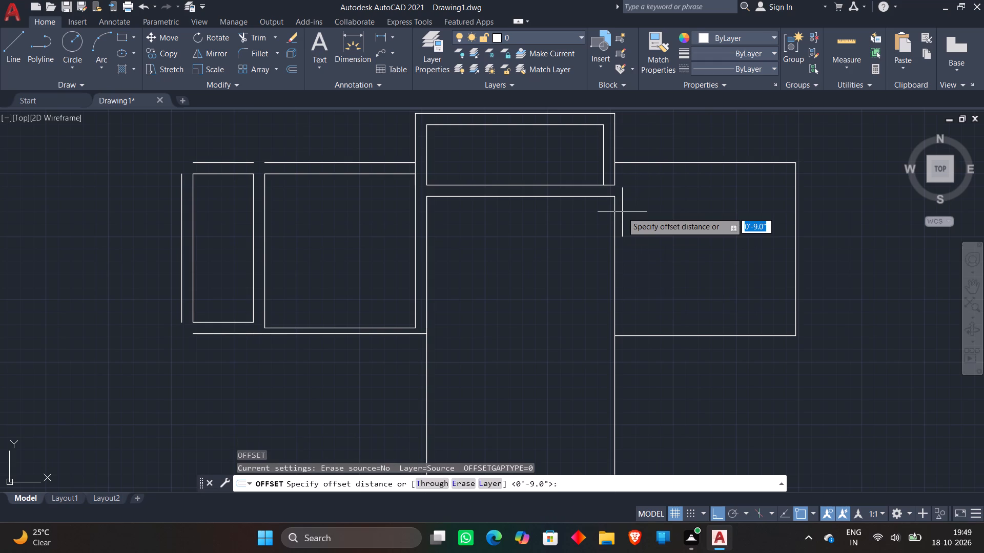
type("4.5")
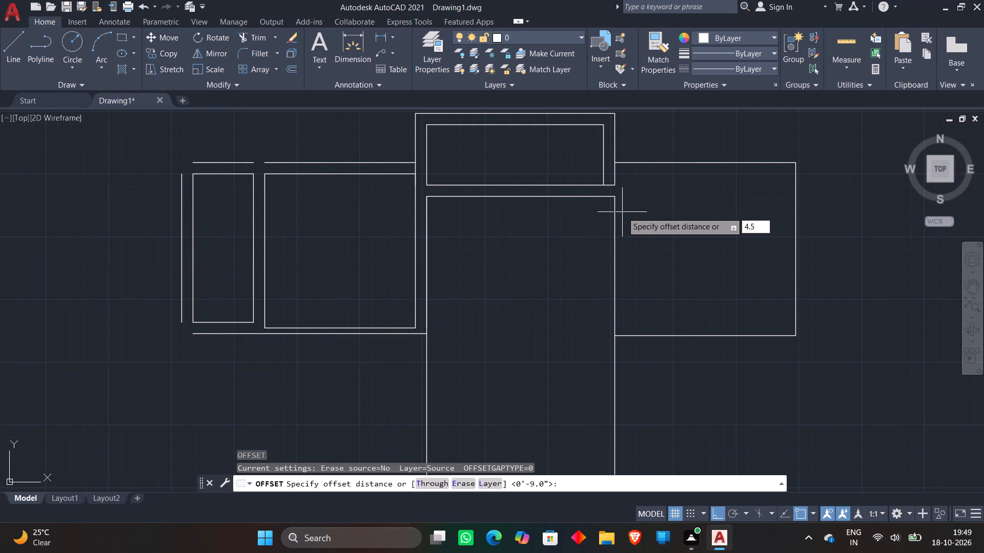
key("shift+quotedbl")
key("Return")
scroll(620, 198, "up", 2)
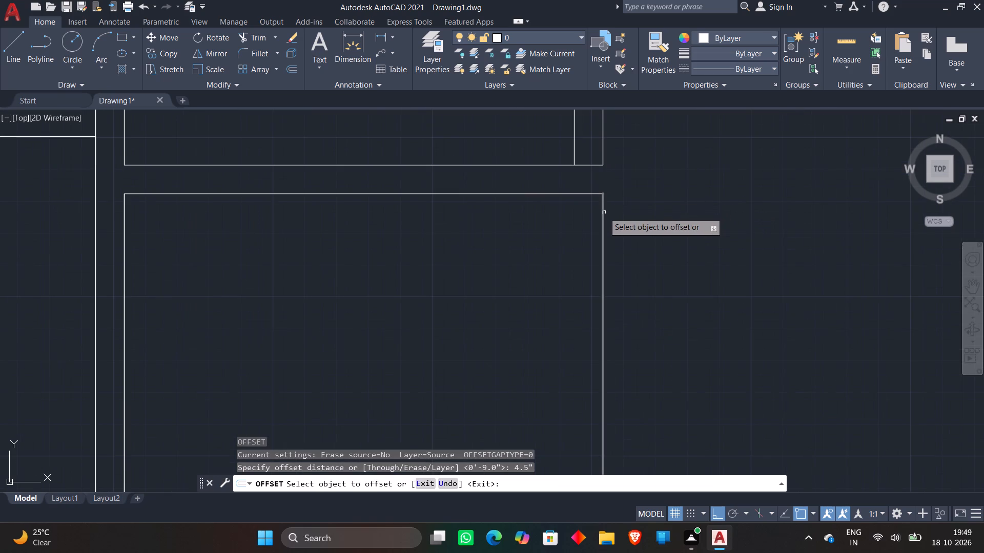
left_click(604, 212)
left_click(650, 195)
scroll(651, 189, "down", 2)
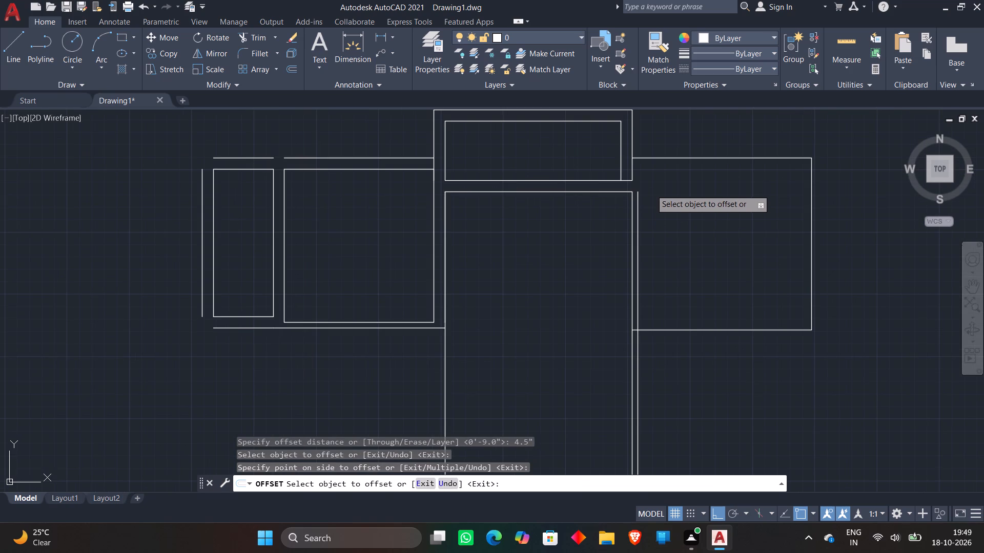
key("Escape")
Extend the 4.5" offset line up to the 12' wide outline's top line, and the 11'9" room's outer right line downward.
type("ex")
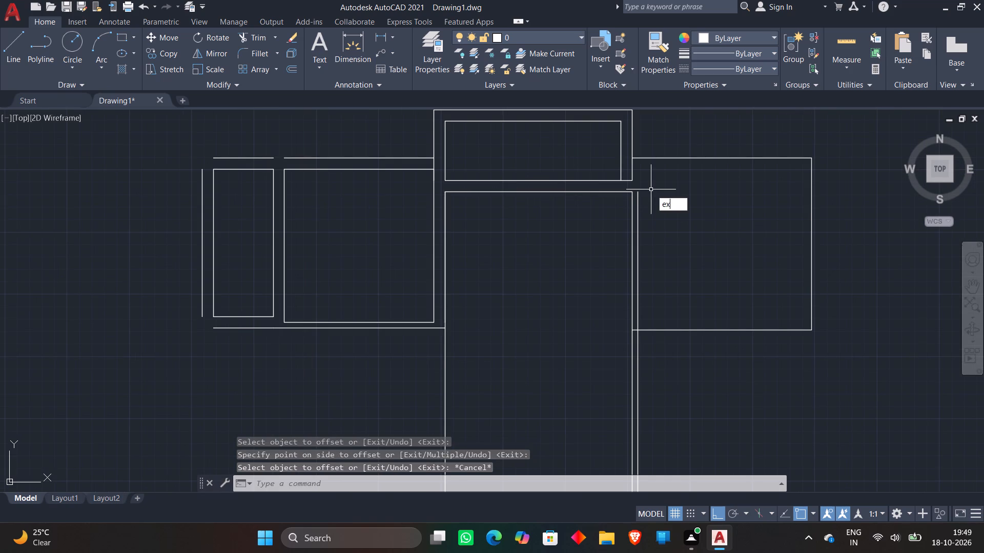
key("space")
left_click(637, 198)
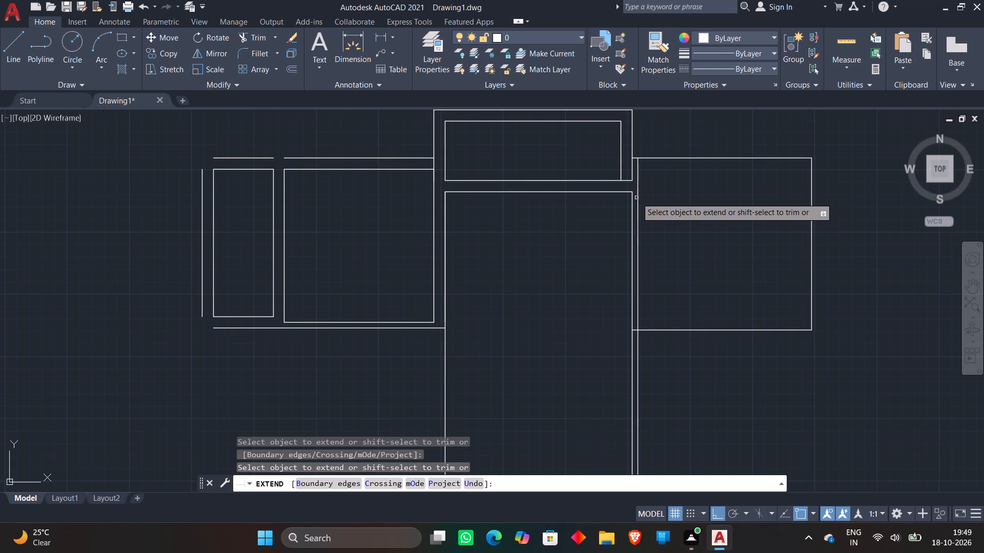
scroll(634, 176, "up", 2)
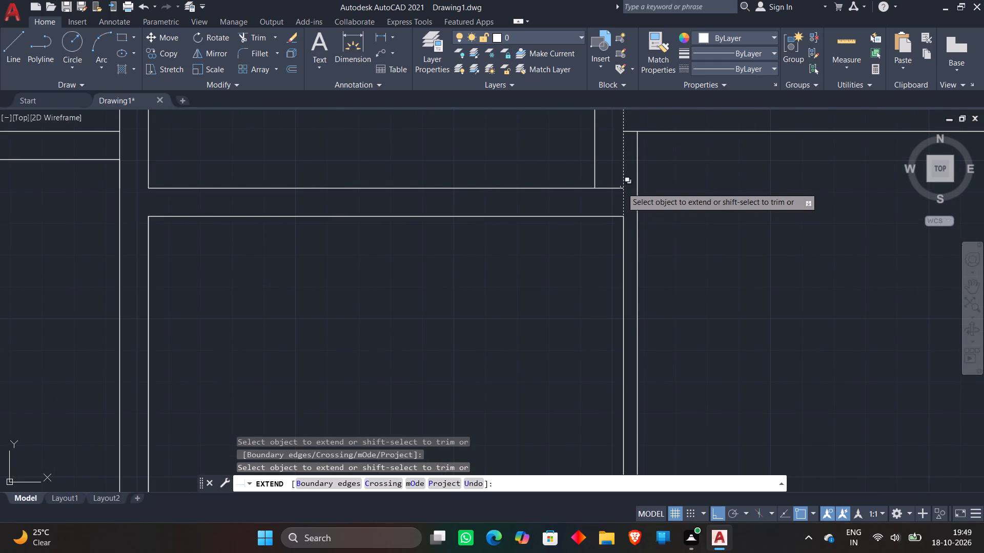
scroll(610, 172, "down", 1)
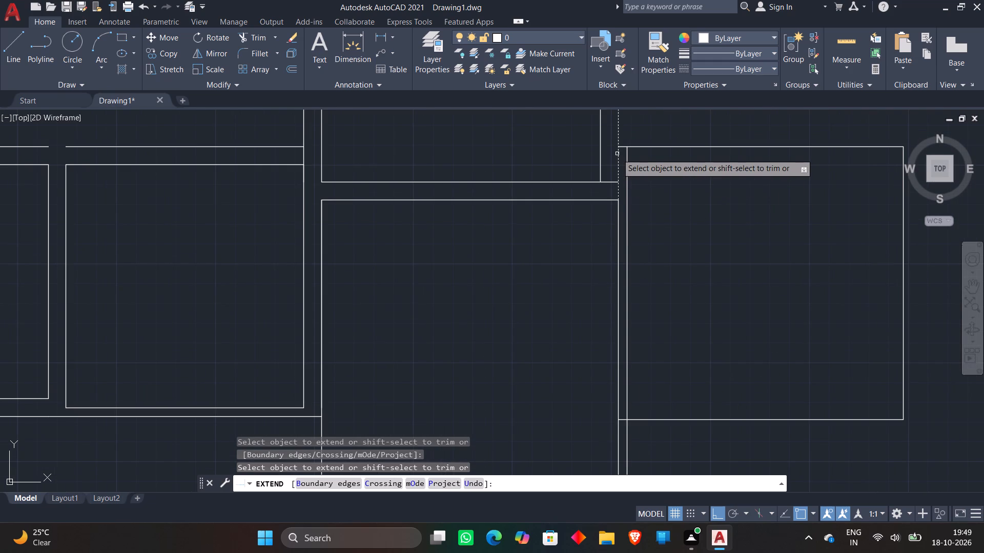
left_click(620, 160)
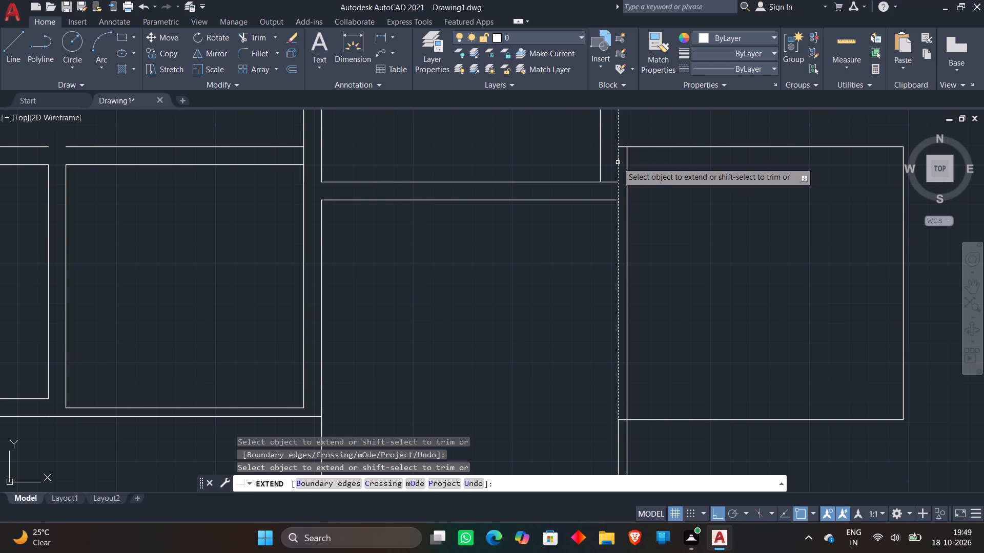
key("Escape")
Trim the 11'9" room's outer right line below the 12' wide outline's top line, and the bottom line's stub past the inner wall.
type("tr")
key("space")
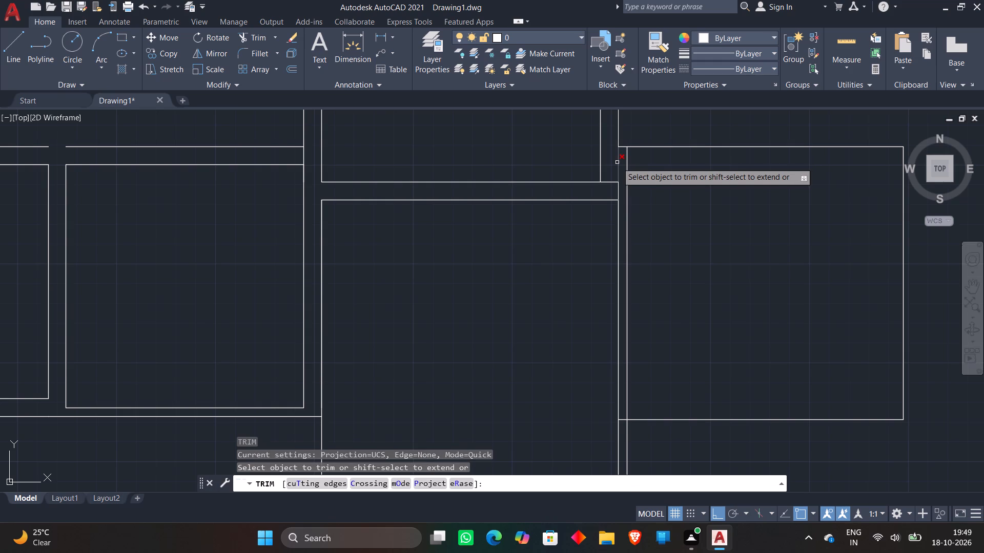
left_click(617, 162)
left_click(613, 181)
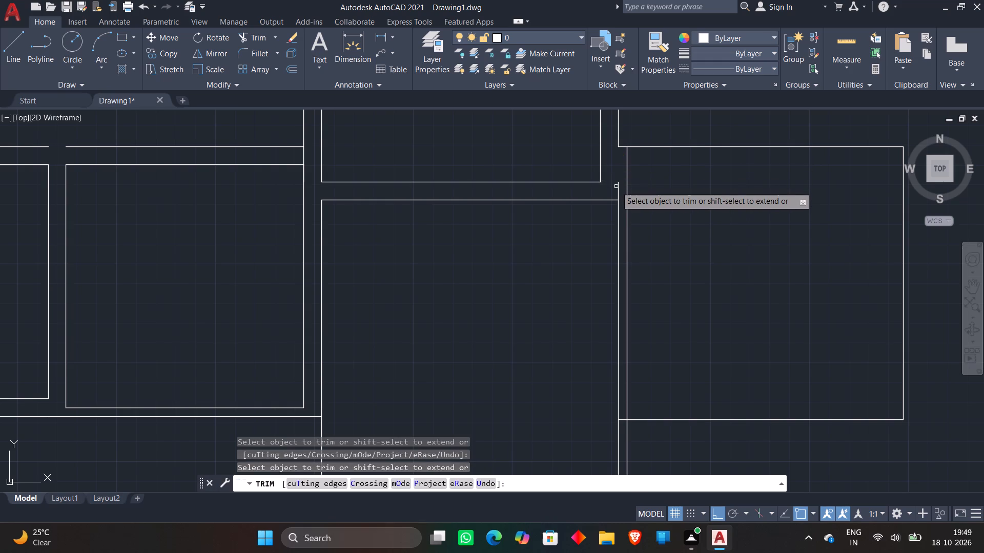
left_click(618, 187)
scroll(662, 181, "down", 2)
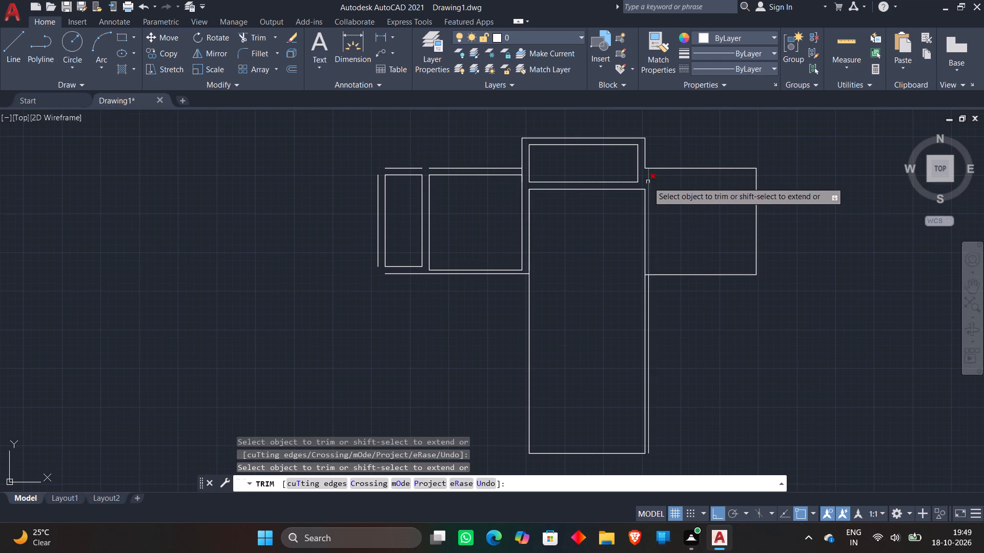
scroll(647, 189, "up", 1)
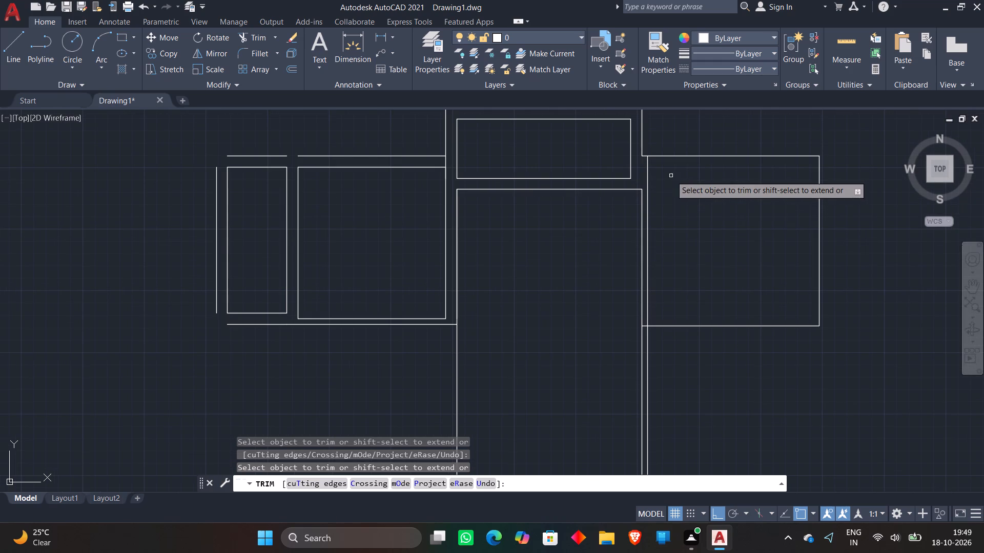
key("Escape")
Trim the 4.5" offset line level with the 11'9" room's bottom line, using a temporary extension of that line as the cutting edge.
scroll(662, 179, "up", 1)
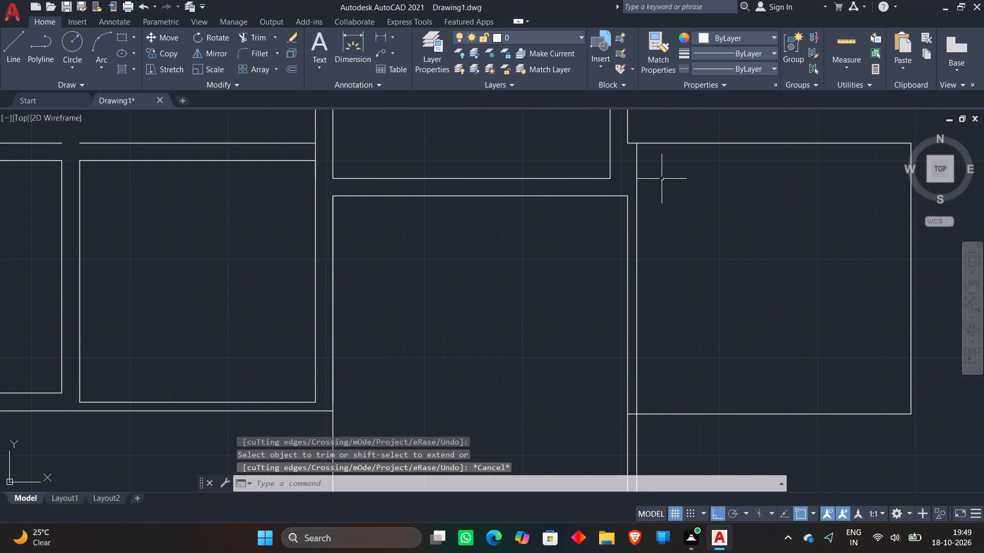
type("ex")
key("space")
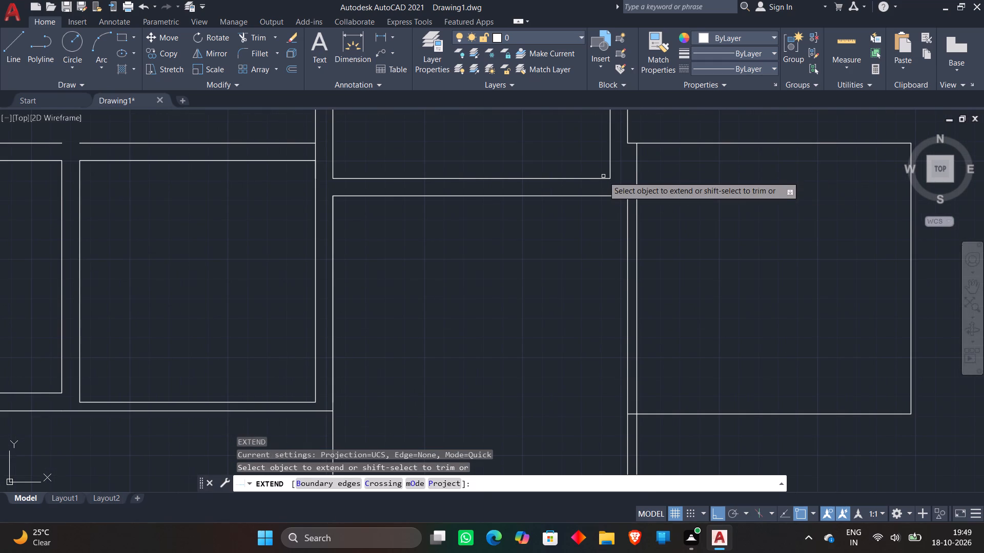
left_click(606, 178)
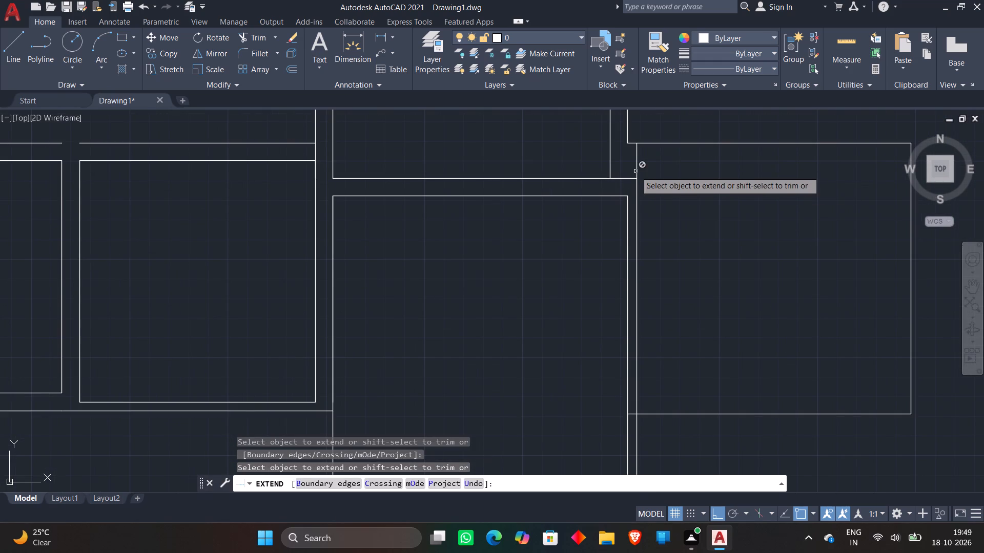
key("Escape")
type("tr")
key("space")
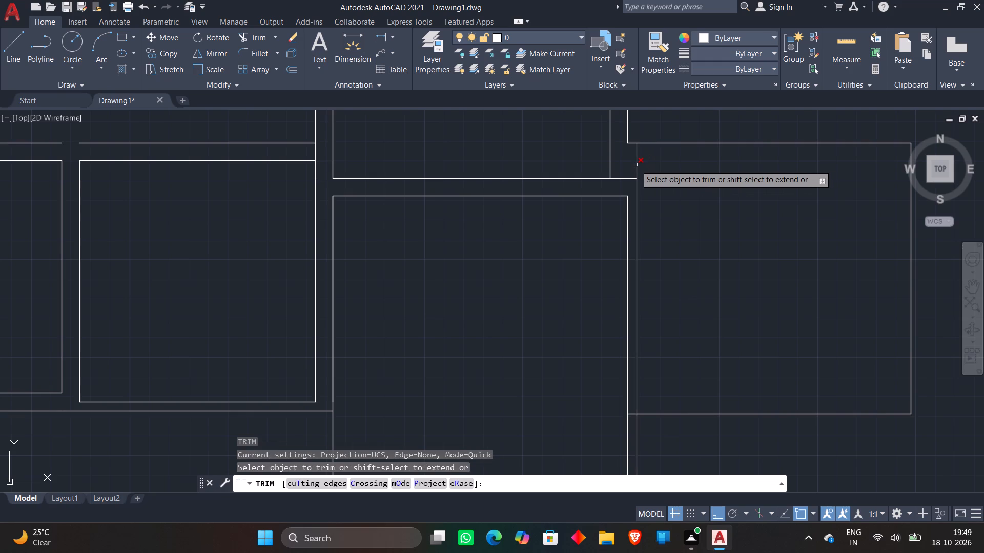
left_click(635, 168)
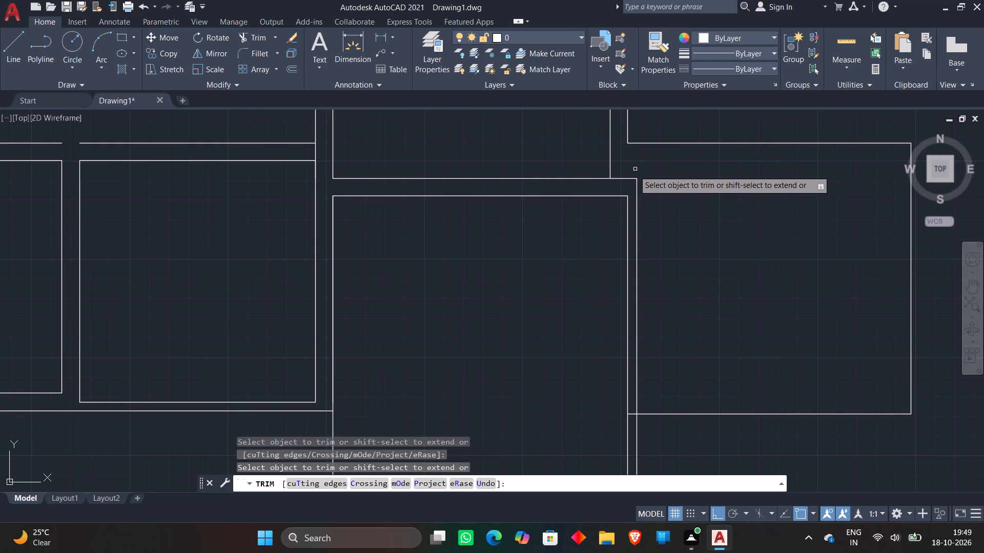
left_click(617, 179)
key("Escape")
Offset the 12' wide outline's top line inward by 9".
scroll(674, 179, "down", 2)
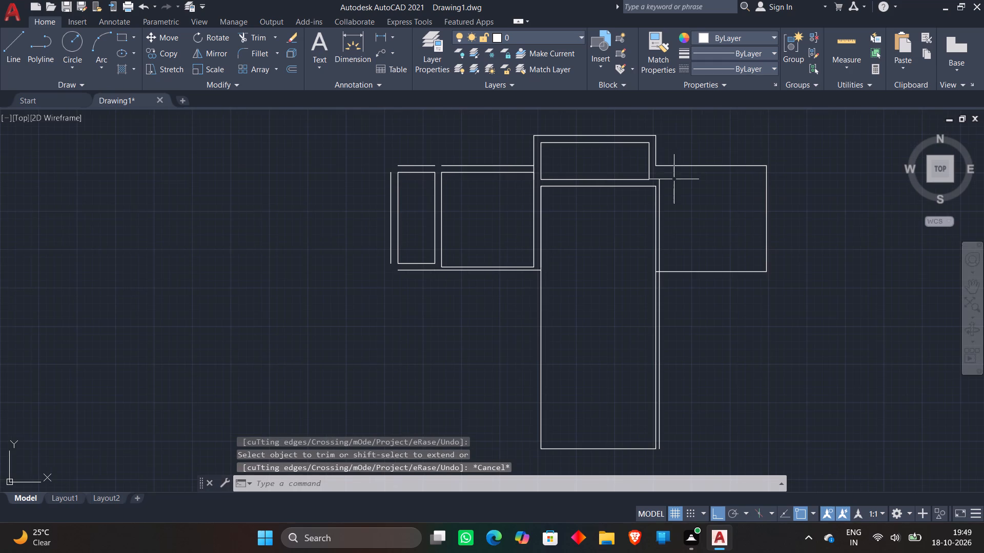
middle_click_drag(674, 179, 642, 208)
scroll(642, 207, "up", 1)
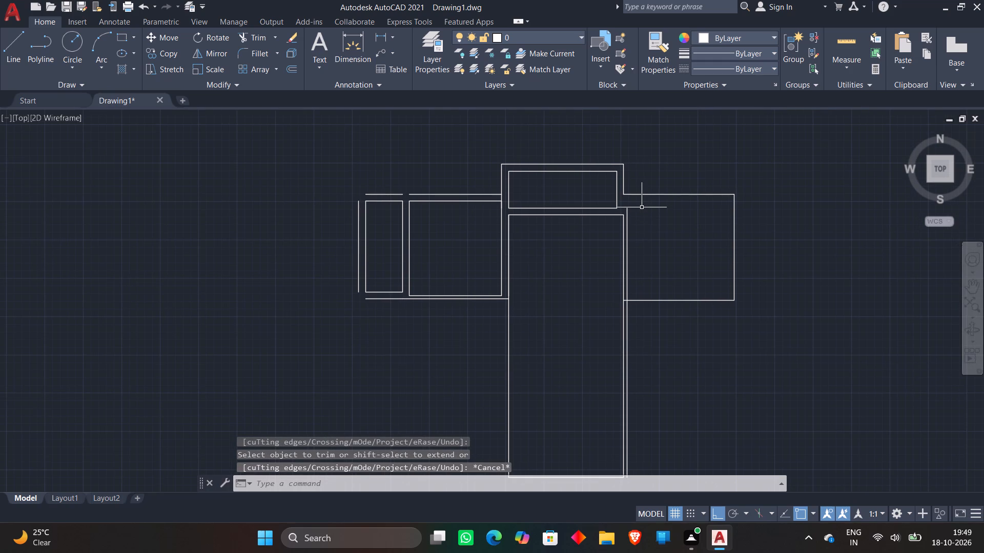
key("o")
key("Return")
key("9")
key("shift+quotedbl")
key("Return")
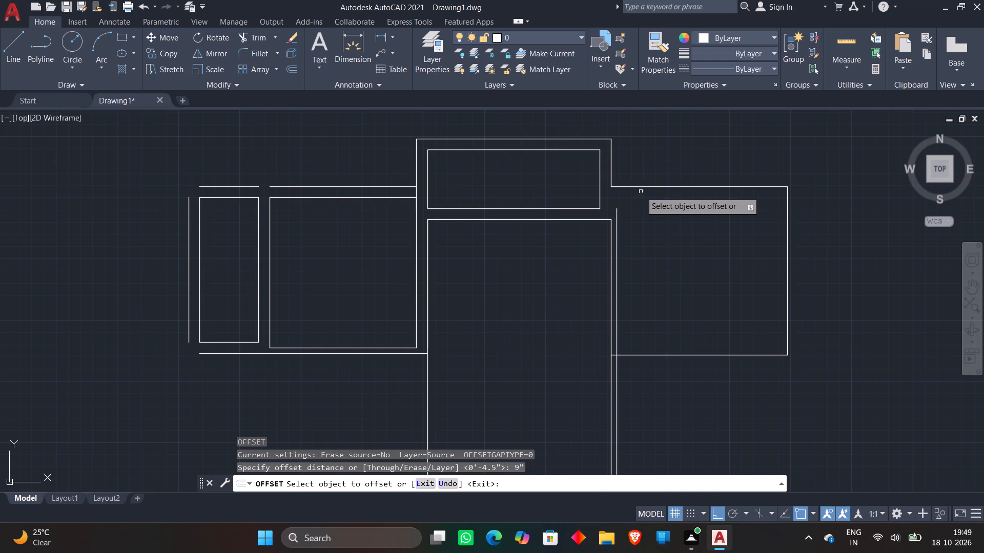
left_click(648, 185)
left_click(646, 207)
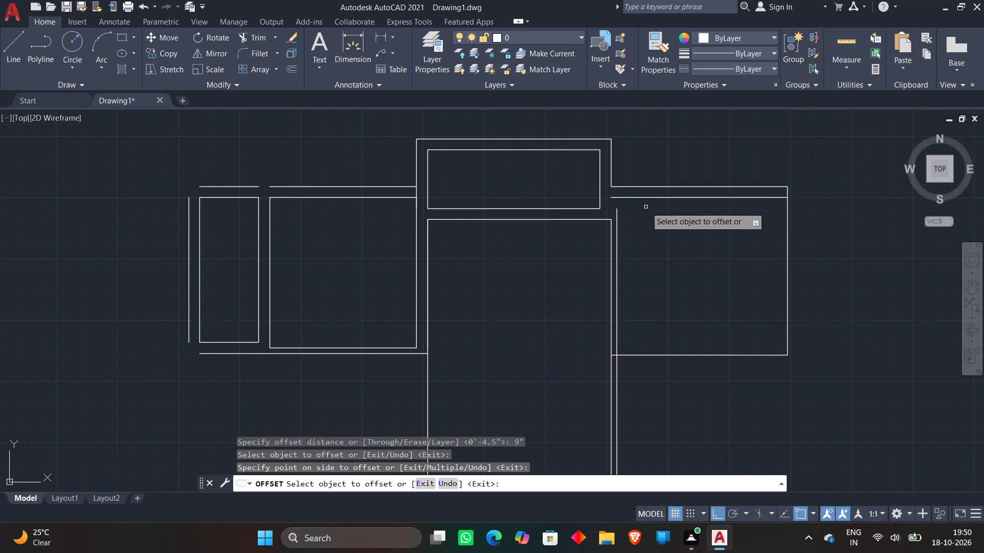
key("Escape")
Extend the 4.5" offset line up to the new inner top line, and trim that top line's stub past it.
type("ex")
key("space")
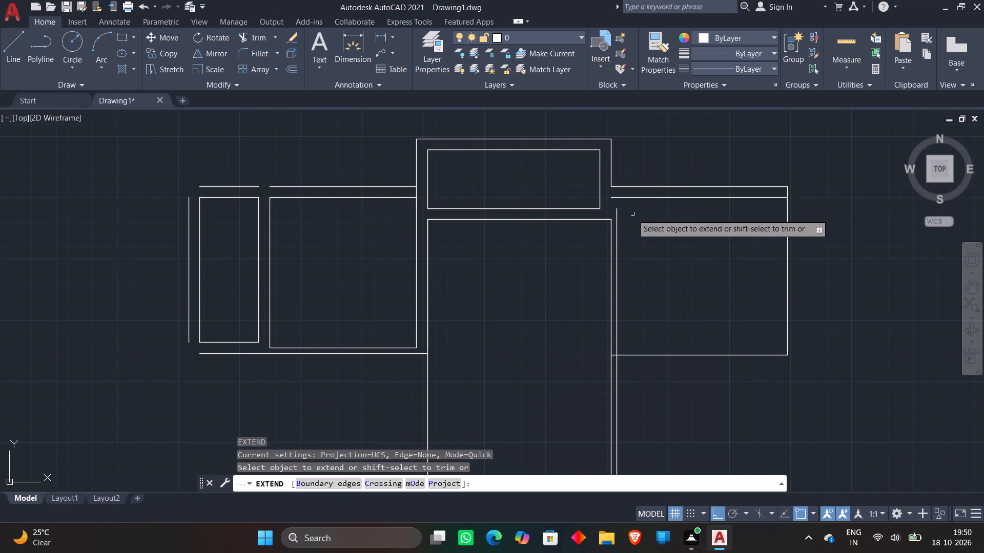
left_click(618, 210)
key("Escape")
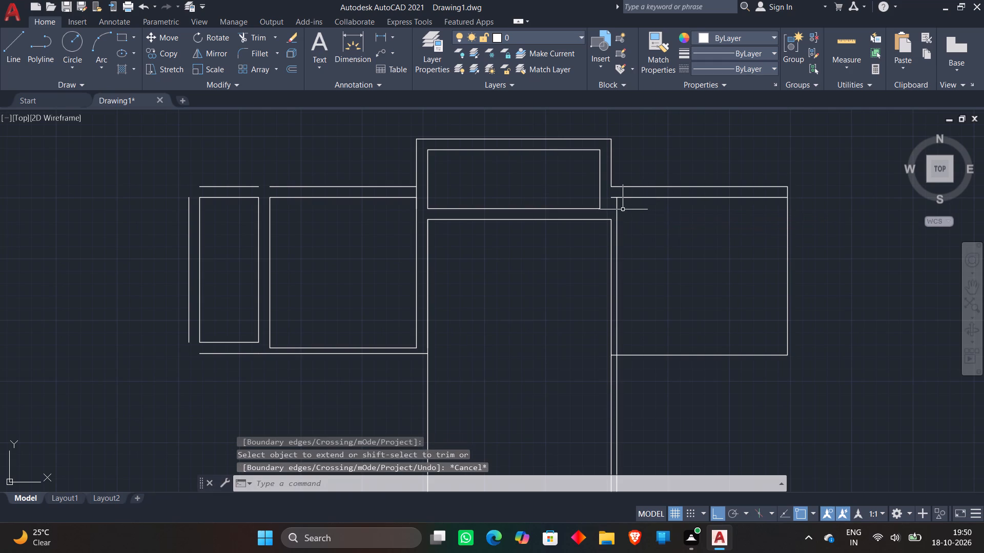
type("tr")
key("space")
scroll(620, 201, "up", 3)
left_click(584, 178)
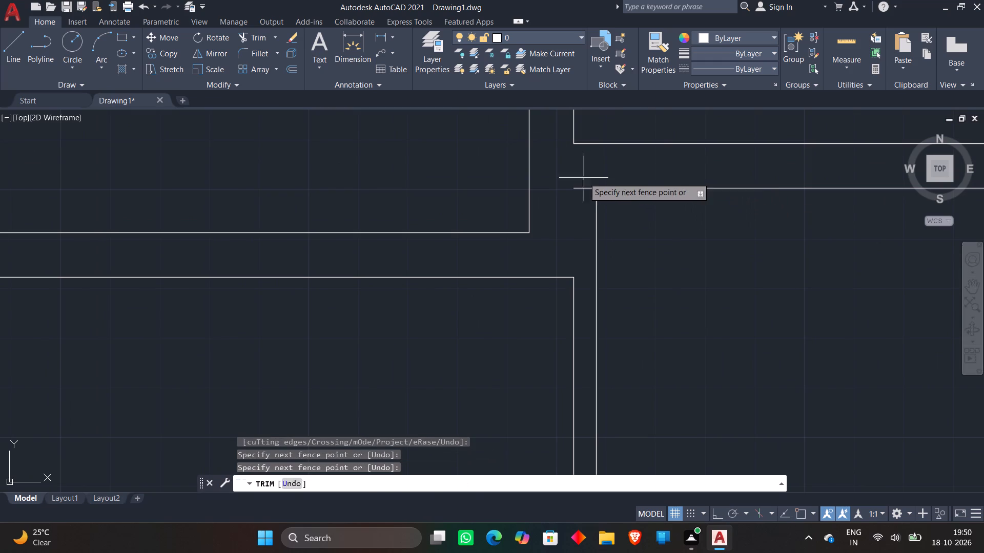
left_click(584, 195)
key("Escape")
scroll(662, 189, "down", 2)
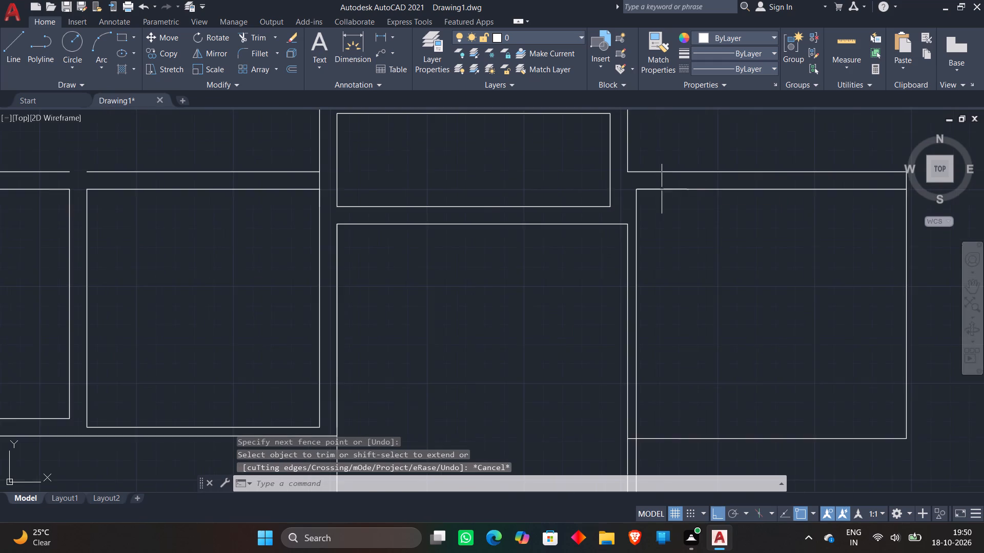
Delete the 12' wide outline's right line.
scroll(725, 199, "down", 2)
scroll(786, 201, "up", 2)
middle_click_drag(792, 206, 792, 206)
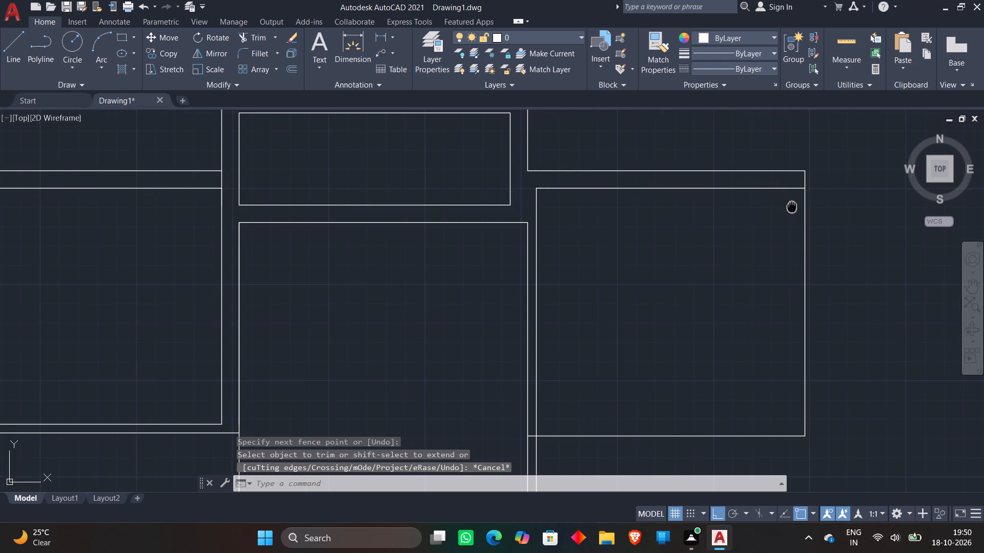
middle_click_drag(792, 206, 685, 236)
left_click(697, 235)
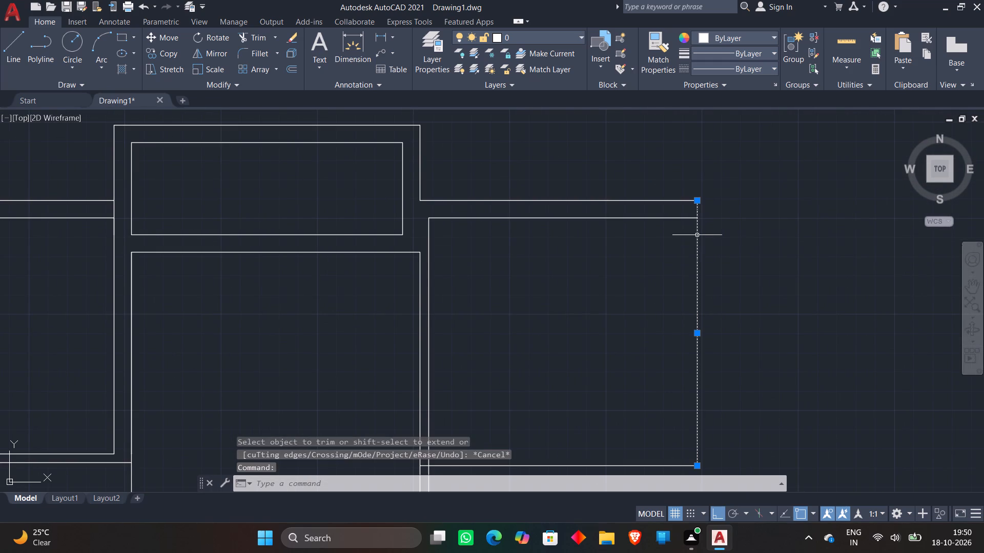
key("Delete")
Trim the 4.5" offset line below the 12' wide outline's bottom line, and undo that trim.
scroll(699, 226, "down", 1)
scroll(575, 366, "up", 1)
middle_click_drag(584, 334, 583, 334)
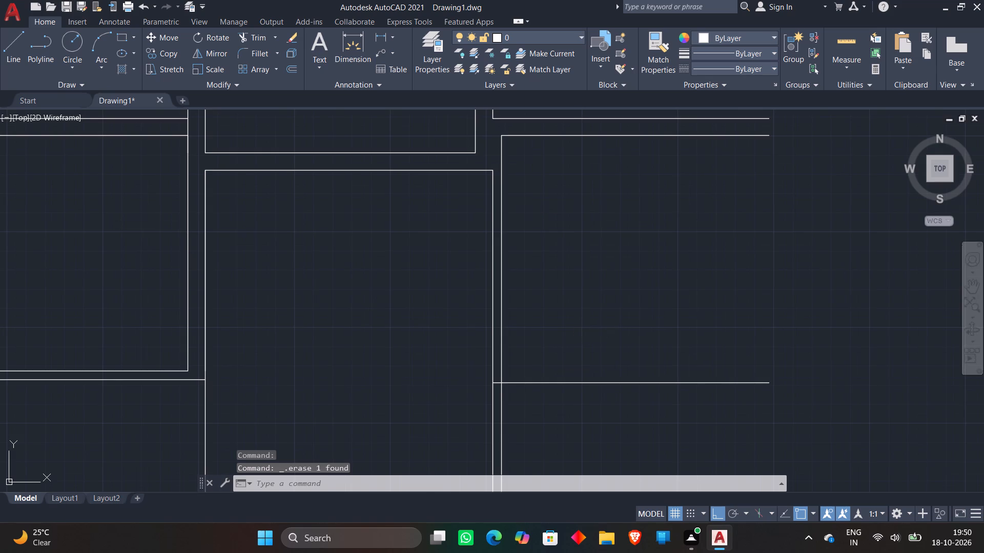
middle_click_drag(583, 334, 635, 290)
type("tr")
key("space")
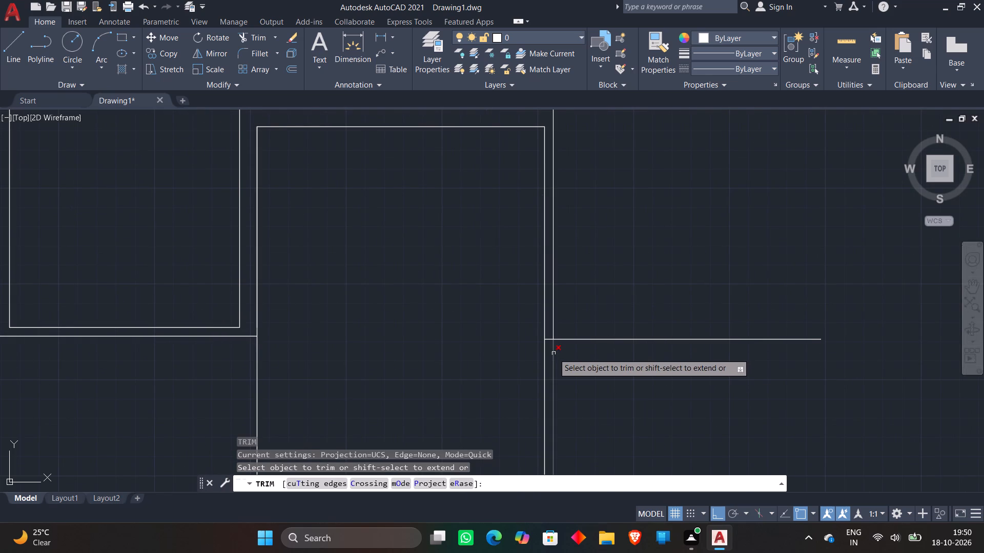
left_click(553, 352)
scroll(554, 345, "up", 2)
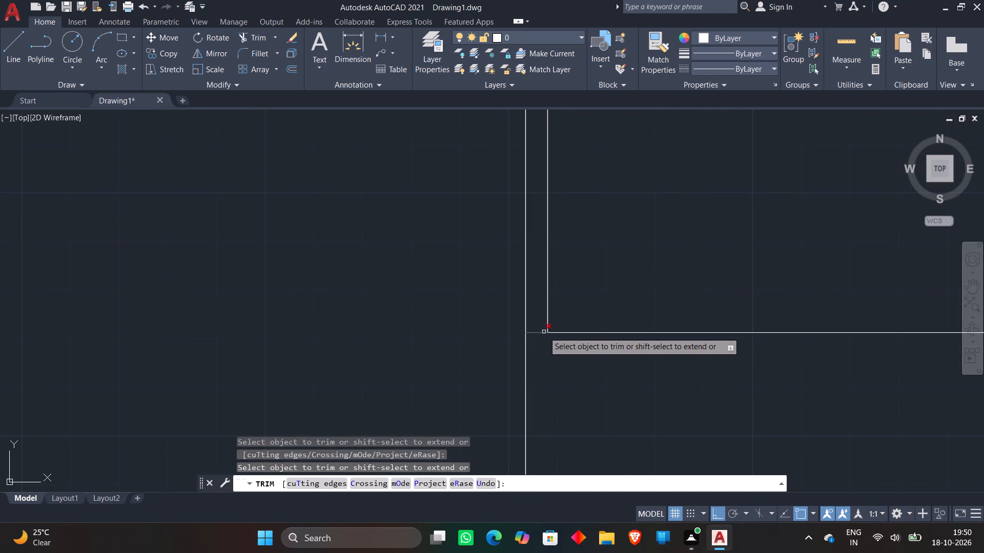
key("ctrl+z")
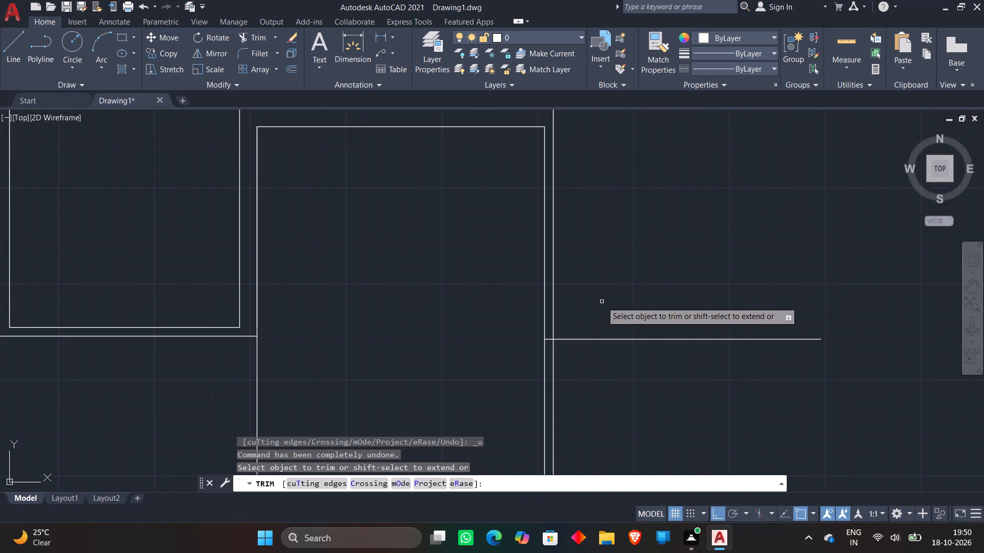
Remove the 12' wide outline's bottom line with Trim, including its short piece between the two wall lines.
scroll(602, 302, "down", 2)
scroll(584, 317, "up", 3)
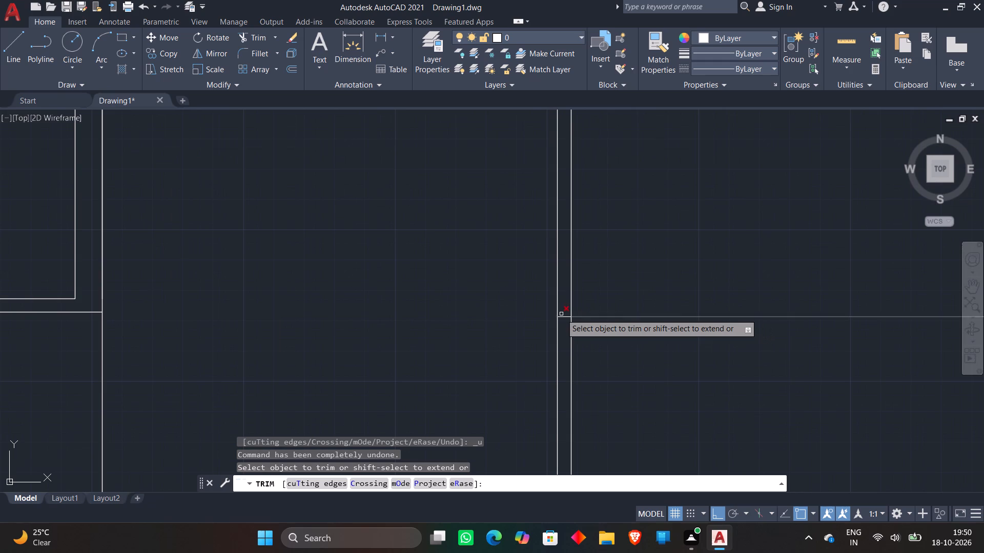
left_click(562, 316)
left_click(619, 304)
left_click(624, 334)
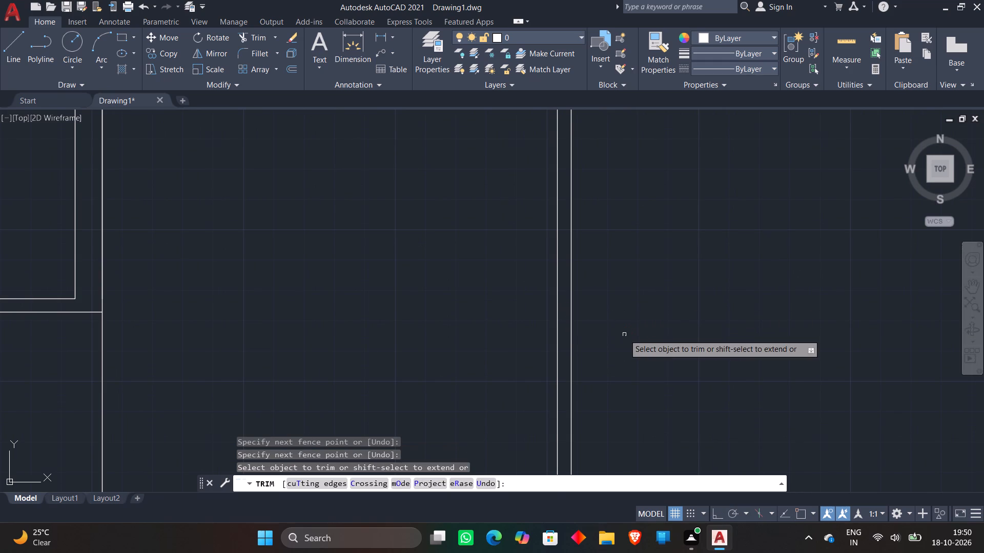
key("Escape")
Delete the inner top line running right from the top of the 4.5" offset line.
scroll(649, 297, "down", 5)
scroll(657, 268, "up", 2)
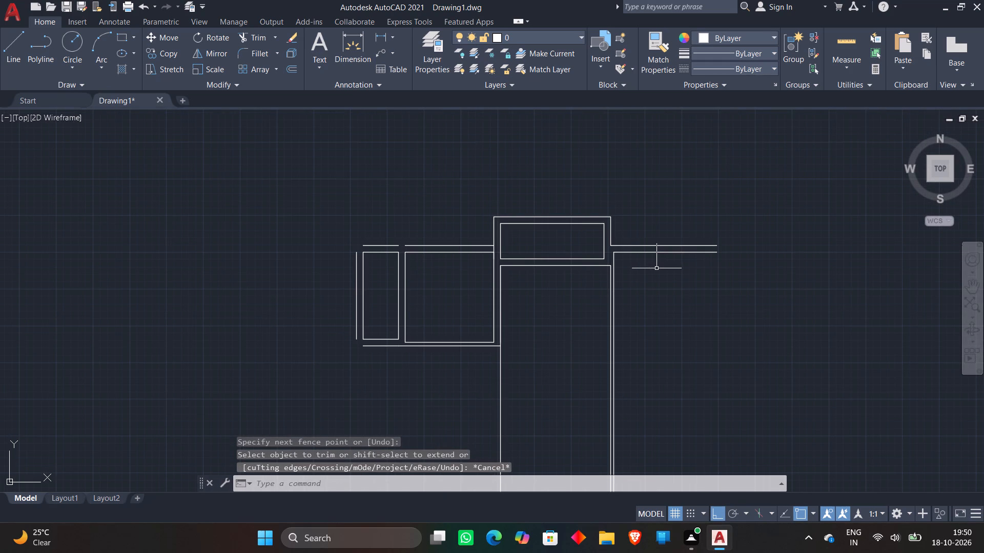
scroll(637, 258, "up", 1)
left_click(629, 248)
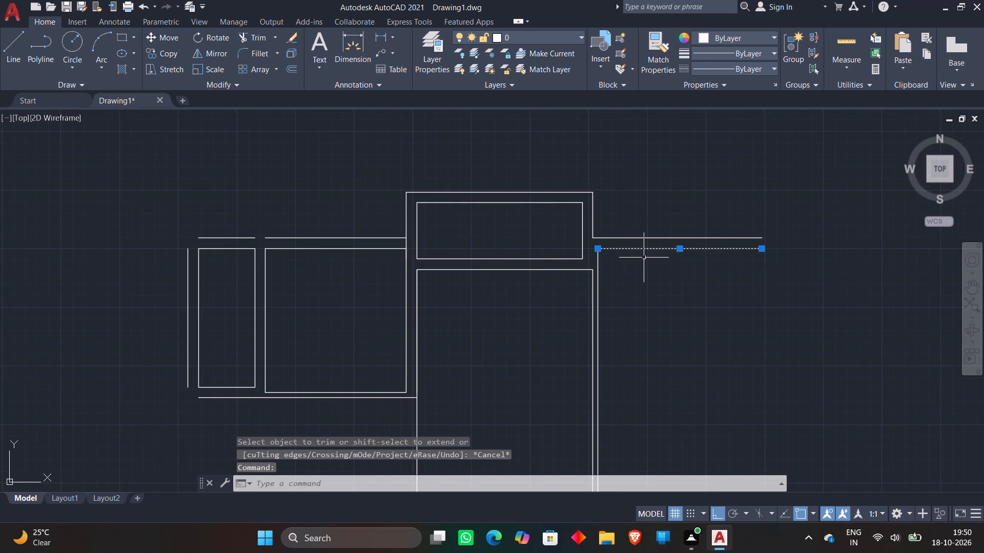
key("Delete")
Draw the room's inner lines from the 4.5" offset line's top end: 12' right, 11'6" down and 12' back left.
key("l")
key("Return")
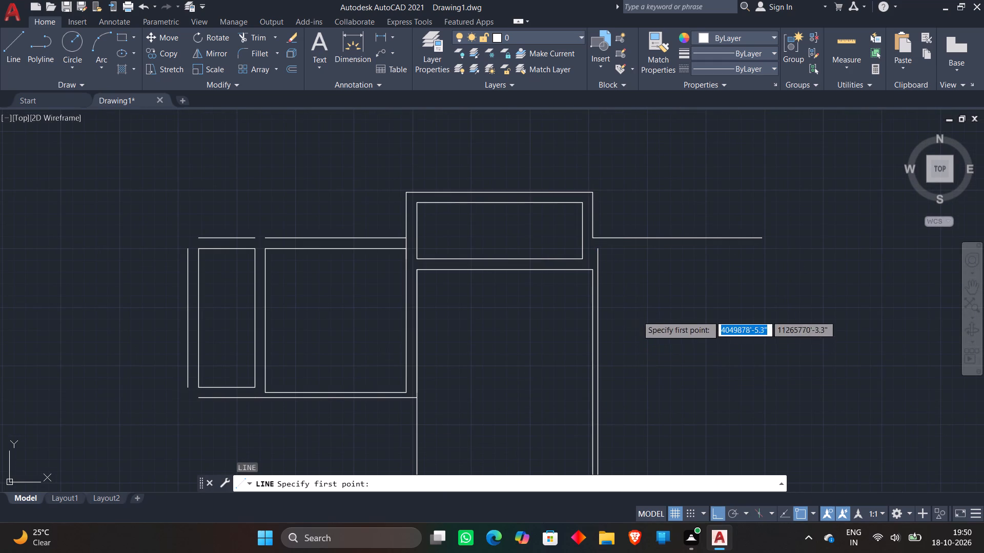
scroll(600, 241, "up", 3)
left_click(587, 270)
scroll(750, 272, "down", 1)
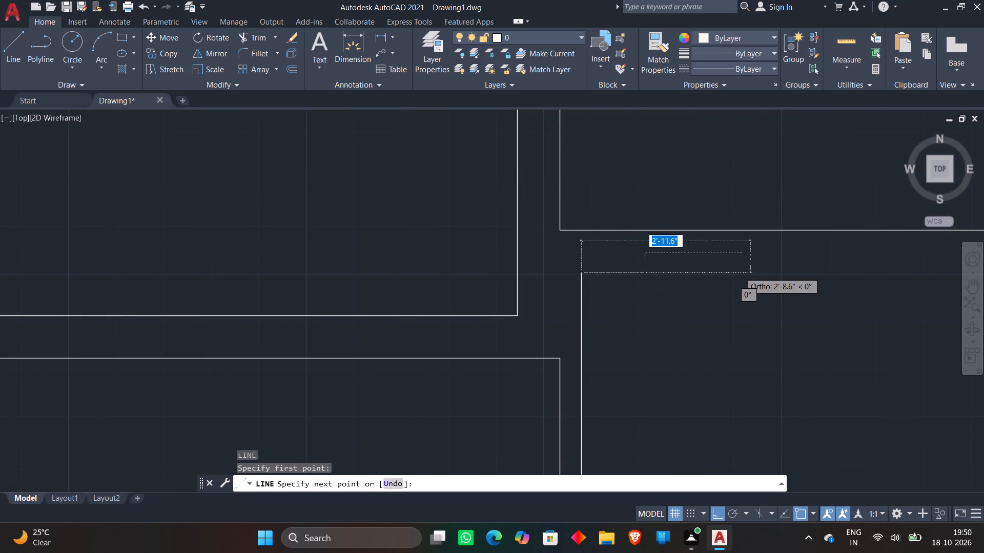
scroll(750, 272, "down", 1)
middle_click_drag(750, 272, 582, 296)
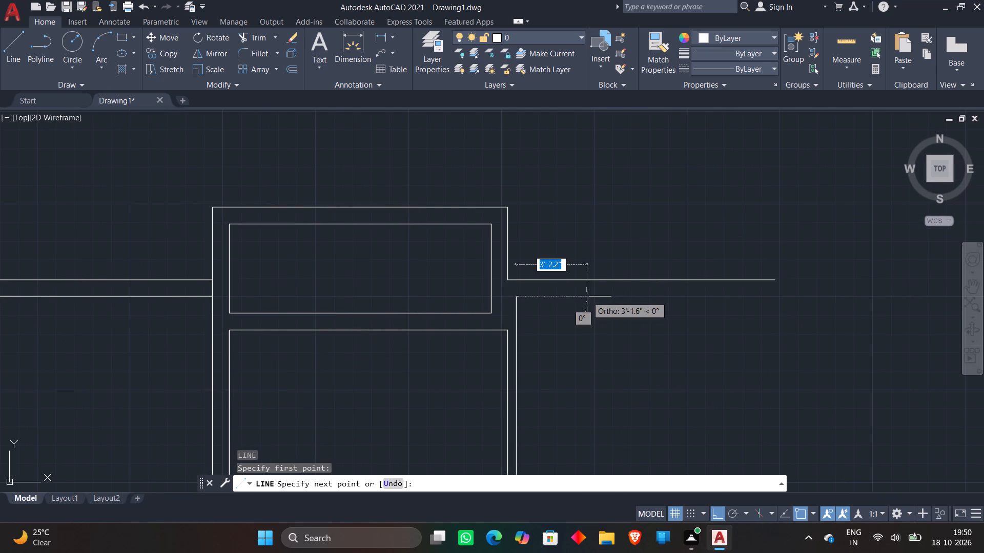
type("12'")
key("Return")
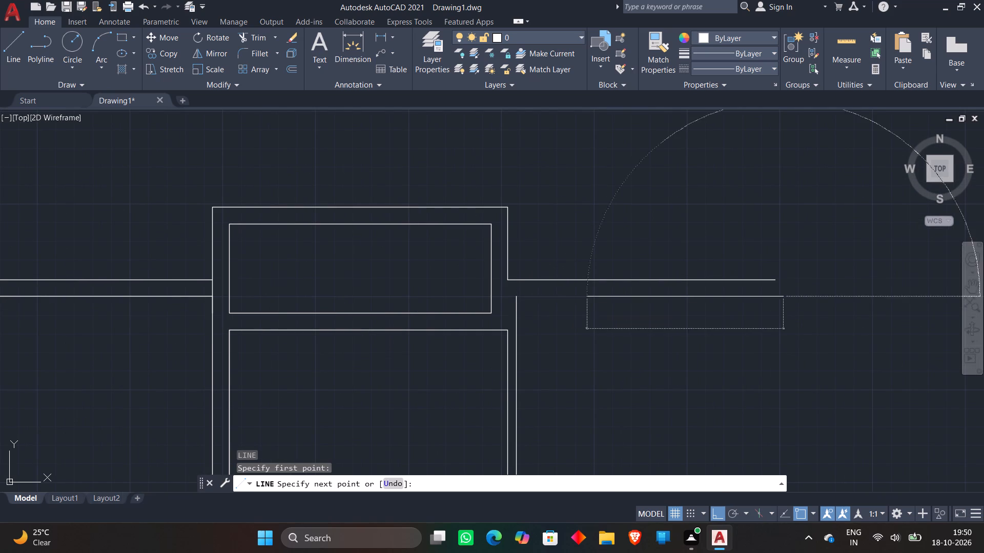
scroll(621, 286, "down", 4)
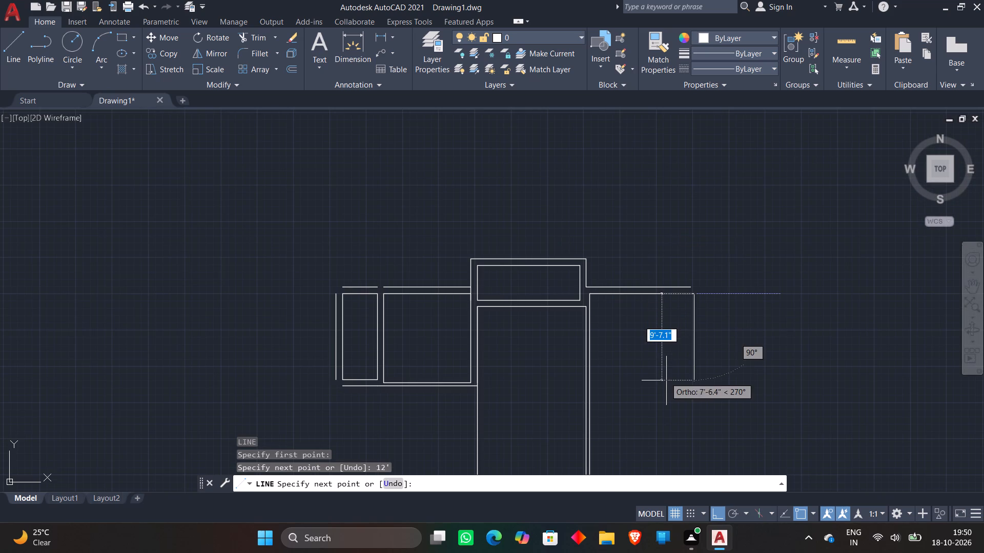
type("11'6\"")
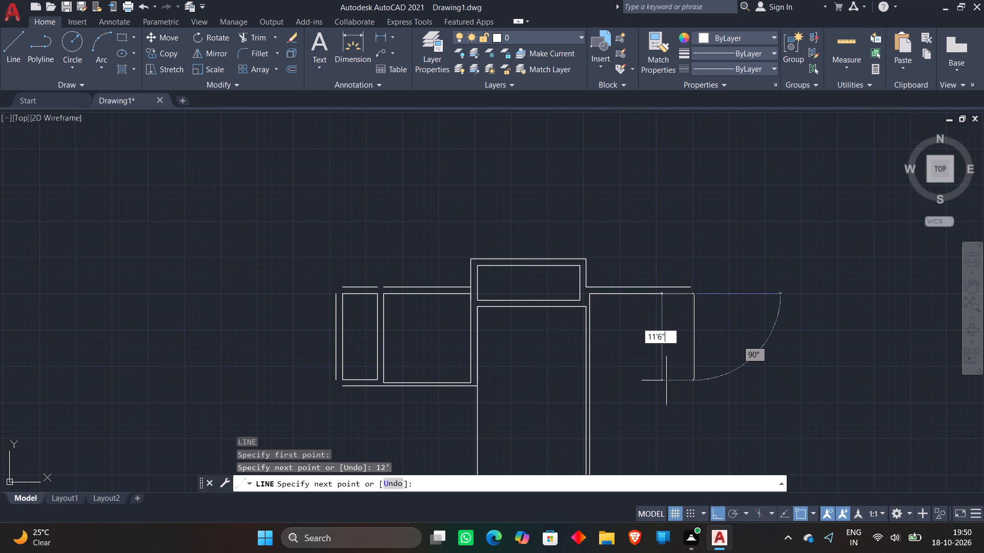
key("Return")
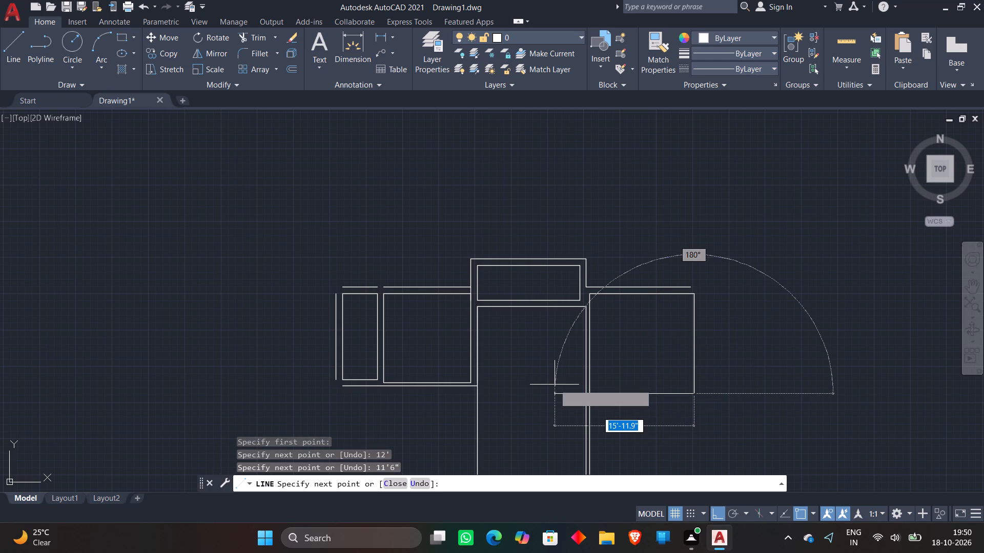
type("12'")
key("Return")
key("Escape")
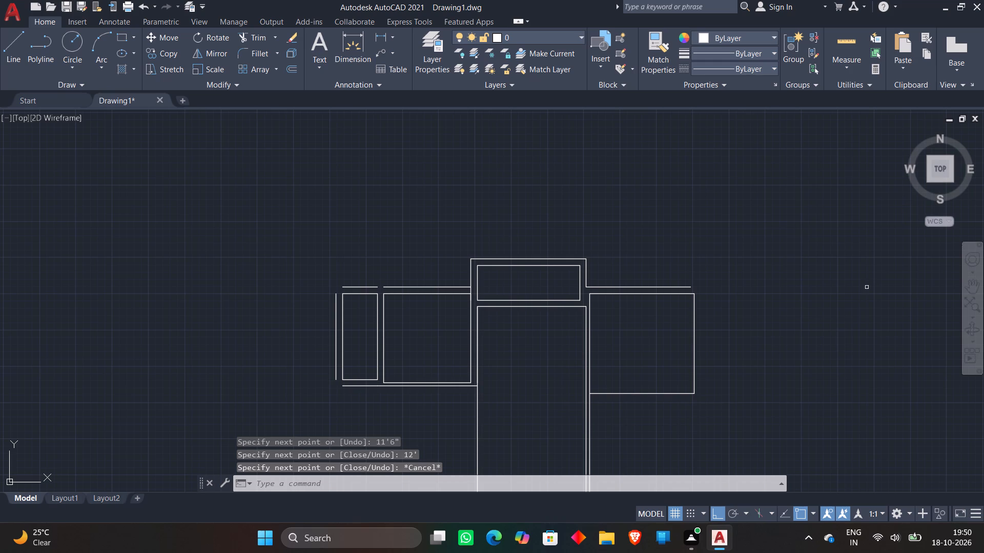
Offset the 12' by 11'6" room's right and bottom lines outward by 9".
key("o")
key("Return")
type("9\"")
key("Return")
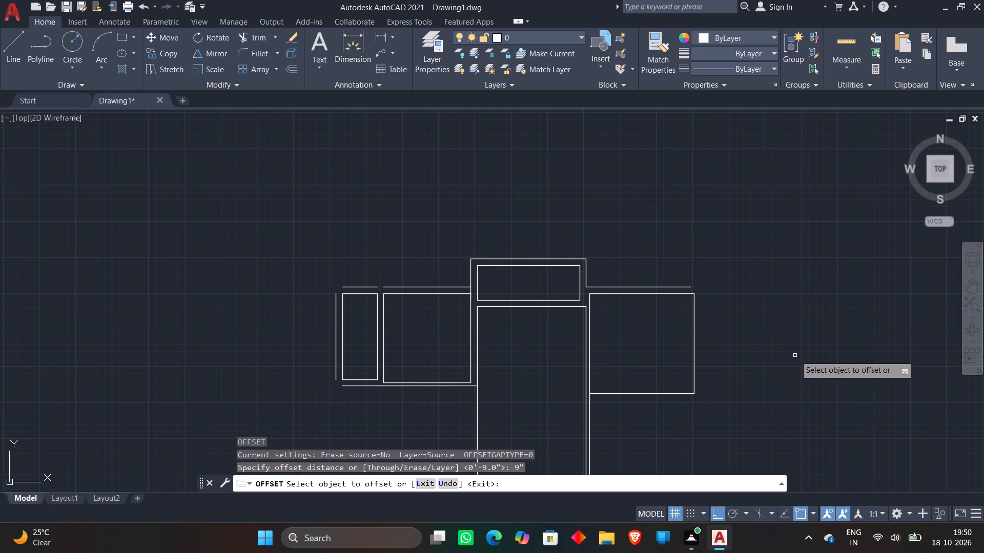
left_click(695, 305)
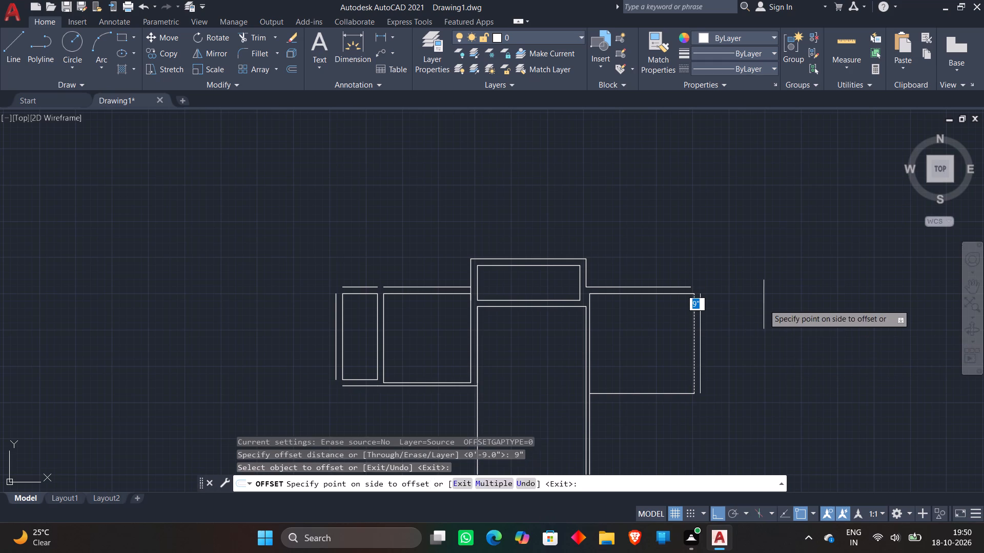
left_click(764, 304)
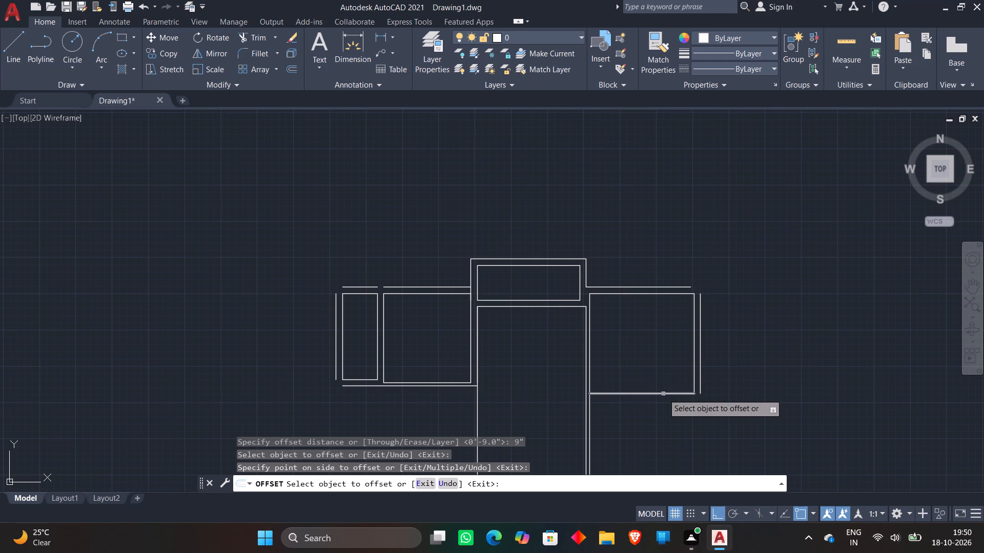
left_click(663, 394)
left_click(657, 405)
key("Escape")
Trim the 4.5" offset line between the 12' by 11'6" room's bottom line and its 9" offset.
type("tr")
key("space")
scroll(593, 384, "up", 3)
left_click(567, 433)
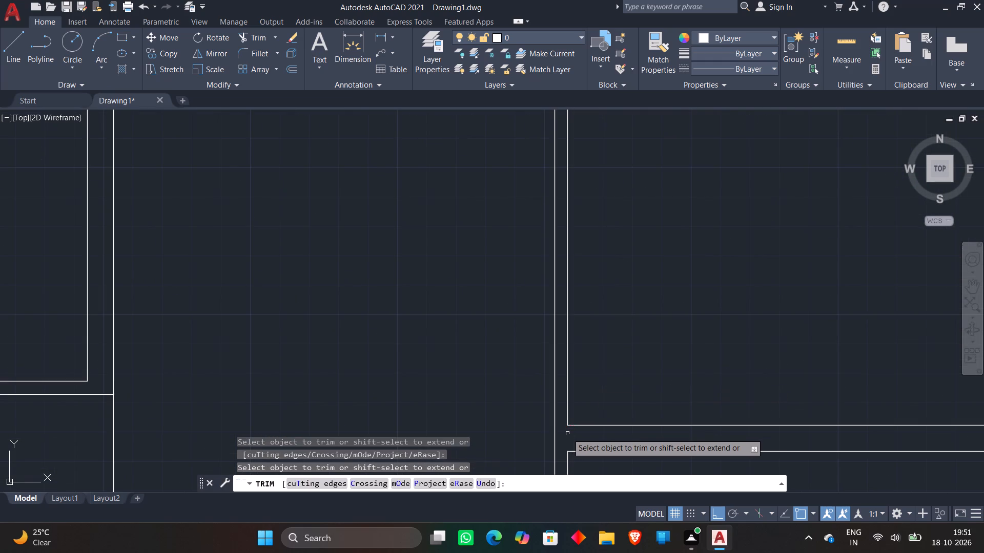
key("Escape")
scroll(666, 366, "down", 2)
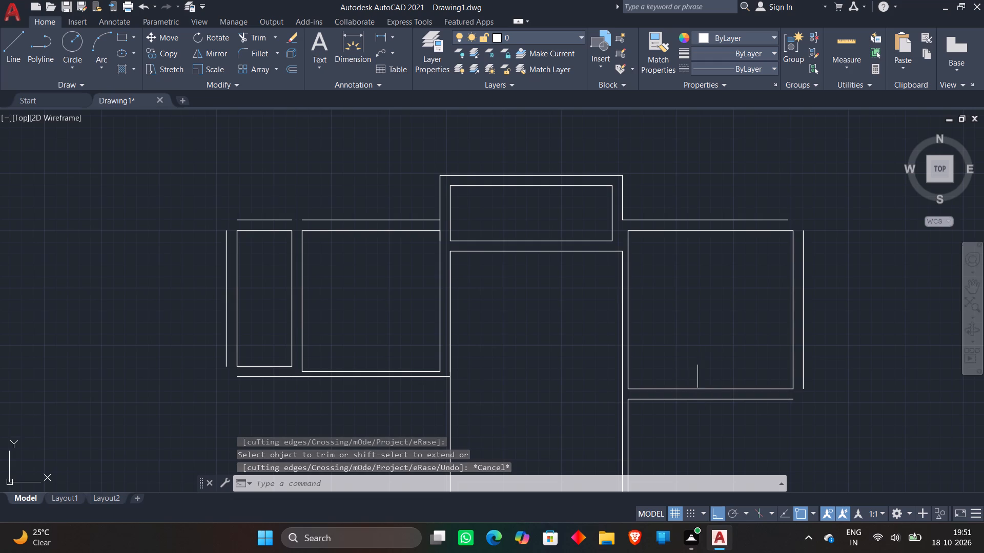
Draw lines from the right end of the 12' by 11'6" room's bottom offset line: 6' down, 8'6" left and 8' up.
scroll(700, 354, "down", 2)
middle_click_drag(704, 354, 690, 330)
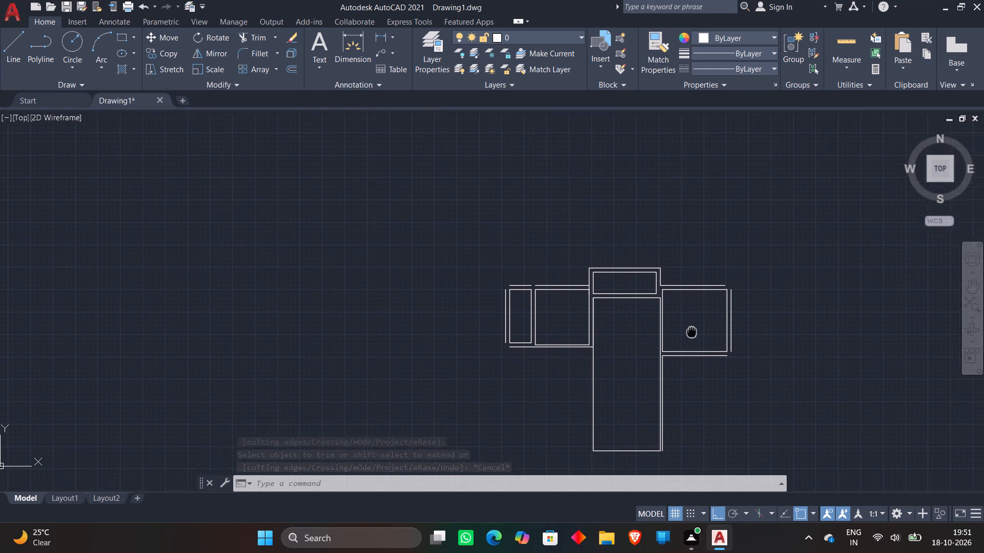
middle_click_drag(690, 330, 687, 319)
scroll(693, 352, "up", 1)
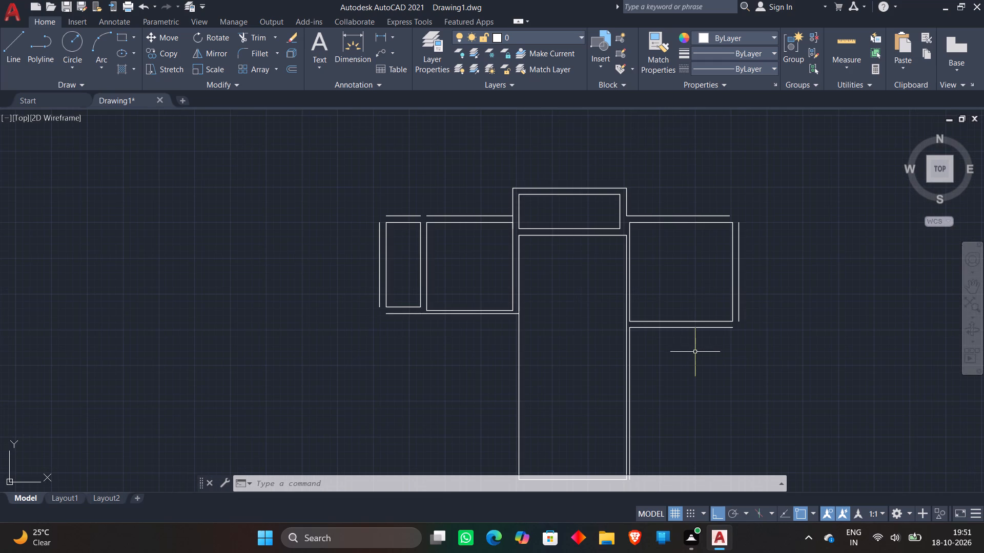
key("l")
key("Return")
left_click(732, 329)
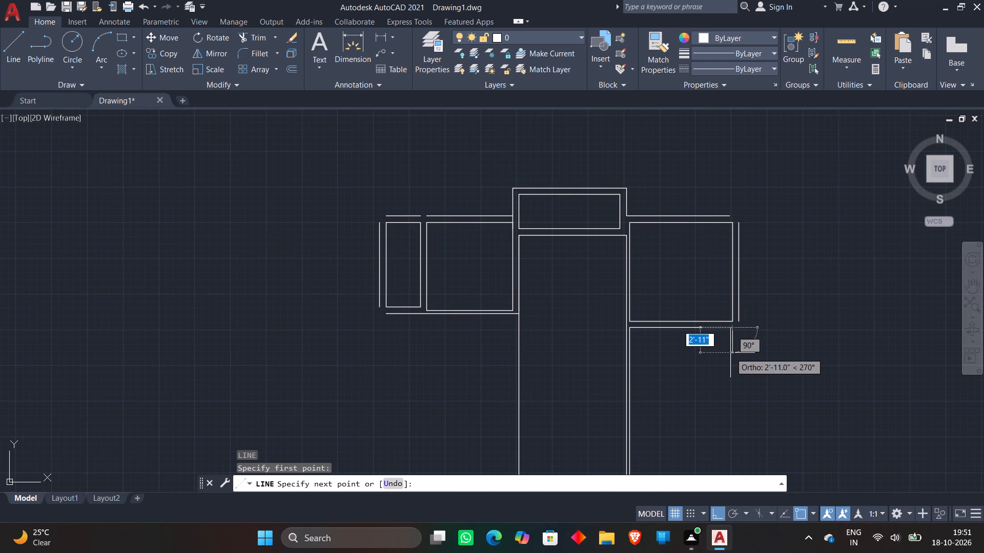
type("6'")
key("Return")
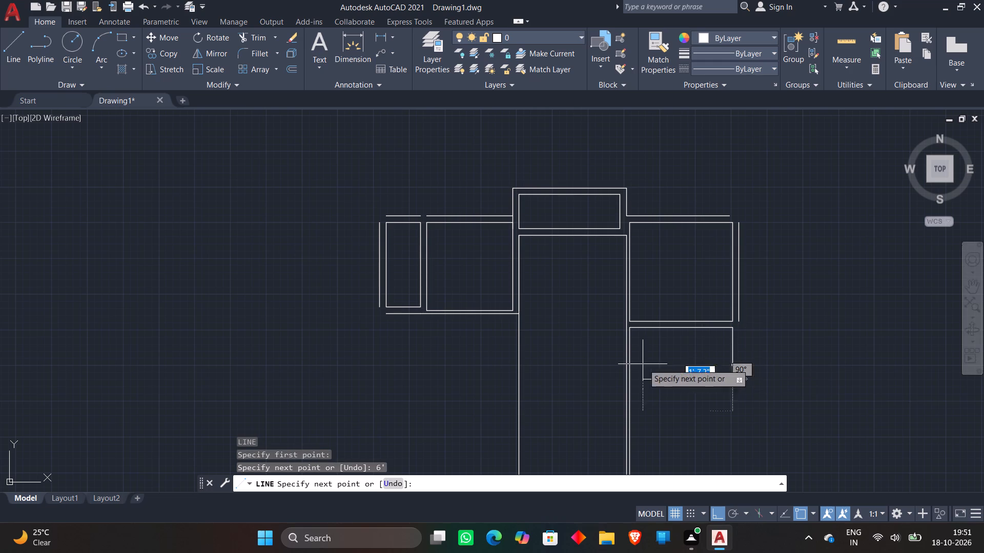
type("8'6\"")
key("Return")
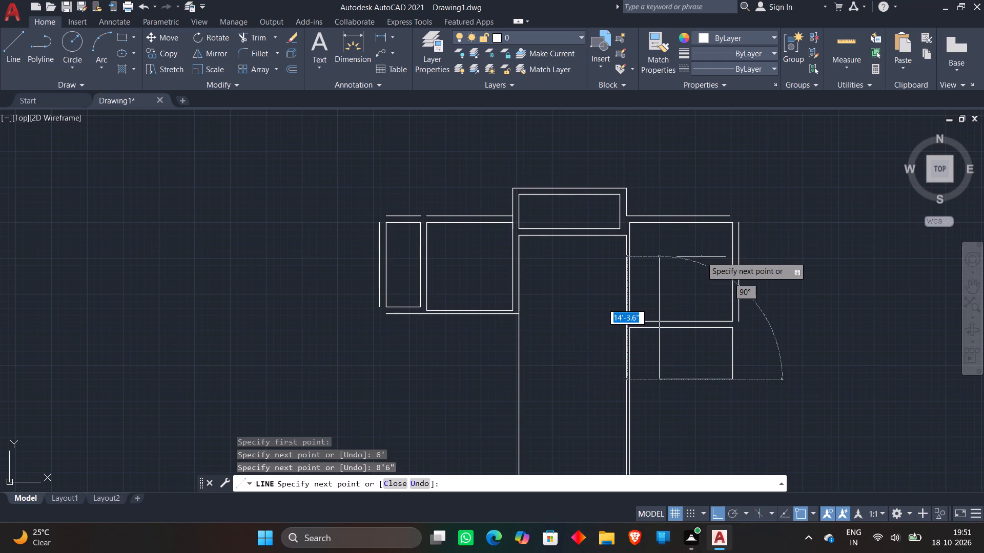
type("8'")
key("Return")
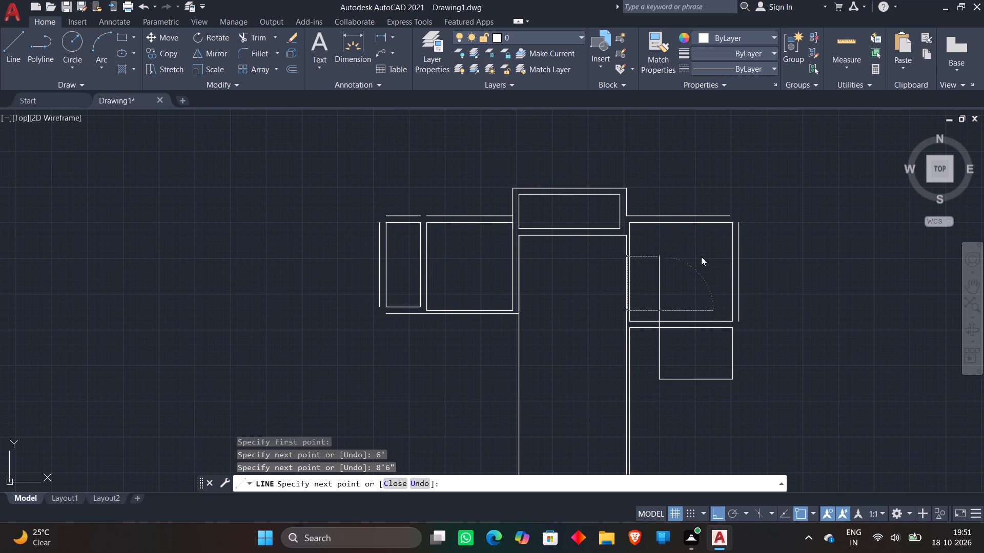
key("Escape")
Trim the 8' line's excess above the top line of the new 8'6" by 6' room.
type("tr")
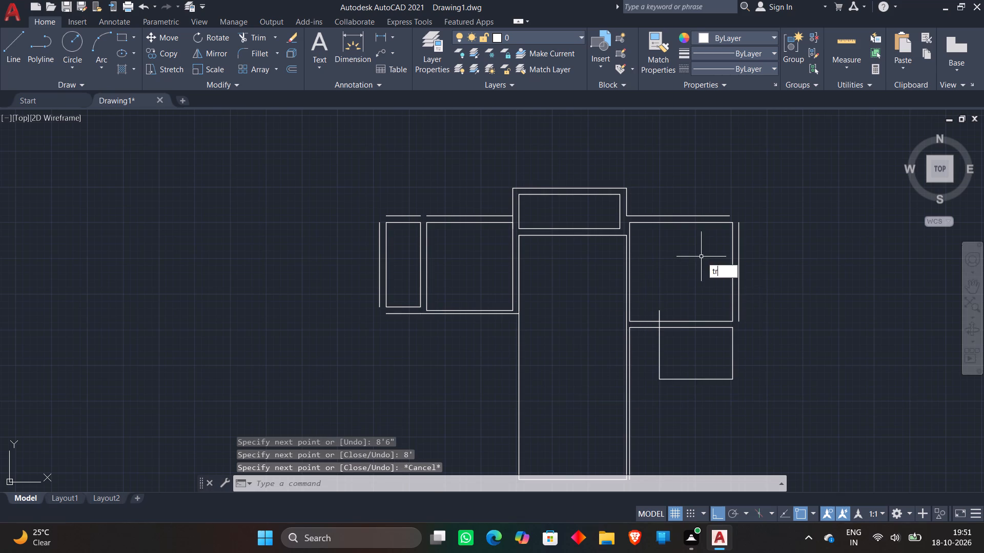
key("space")
scroll(657, 314, "up", 3)
left_click(658, 314)
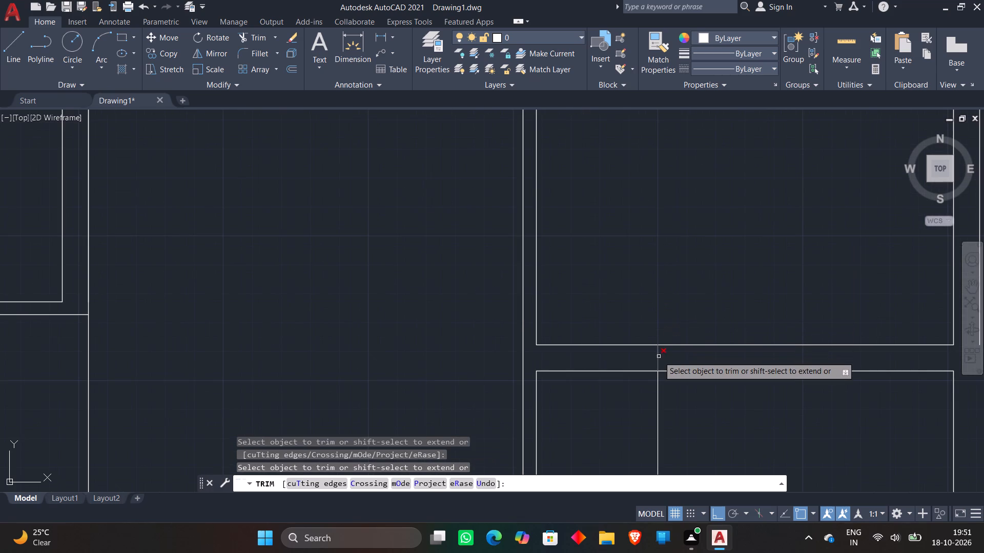
left_click(659, 356)
scroll(669, 278, "down", 1)
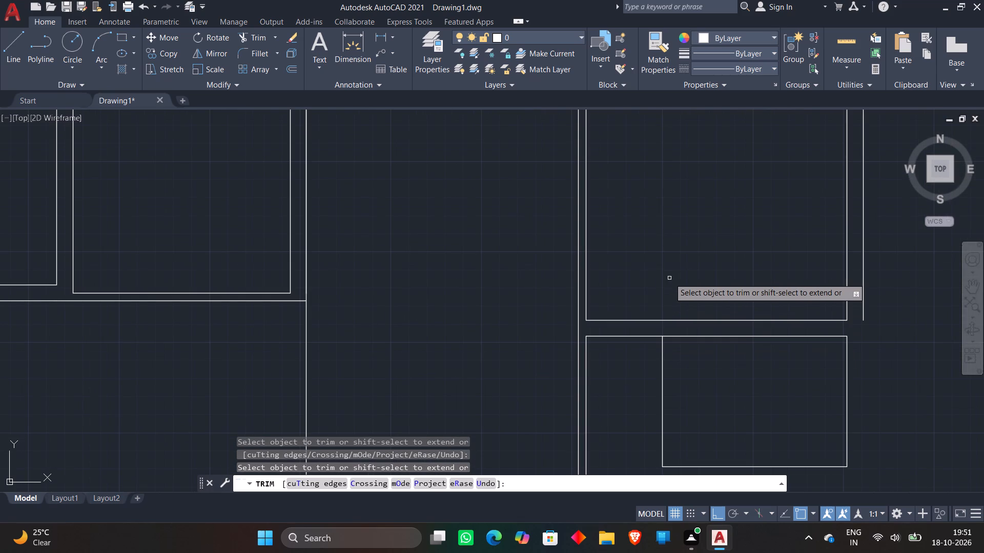
key("Escape")
Offset the 8'6" by 6' room's right, left and bottom lines outward by 9".
scroll(670, 278, "down", 2)
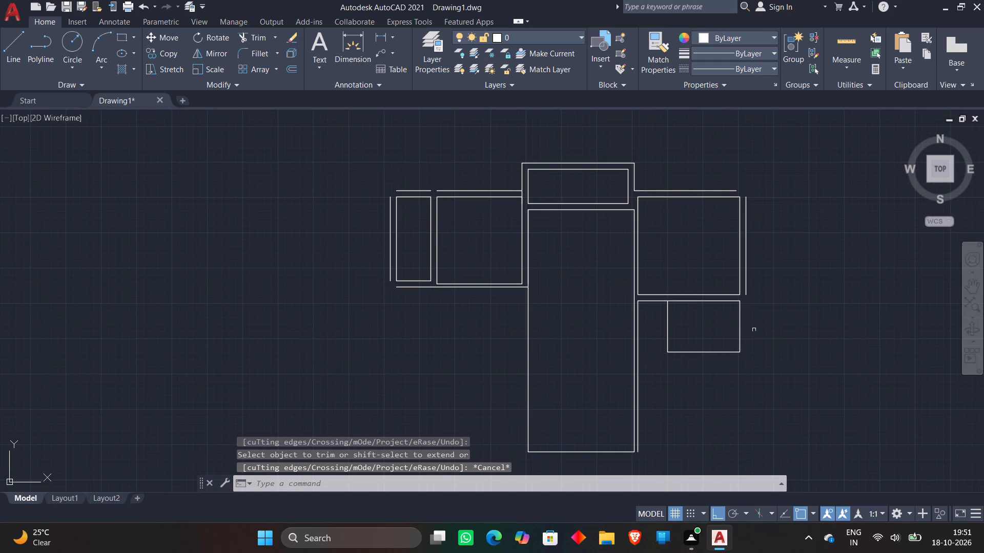
key("o")
key("Return")
key("Return")
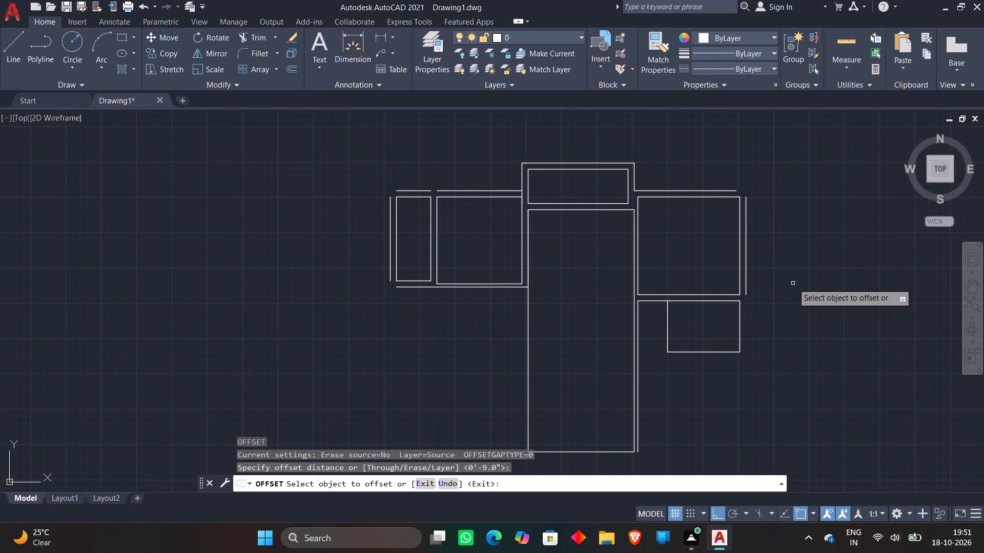
left_click(740, 322)
left_click(756, 319)
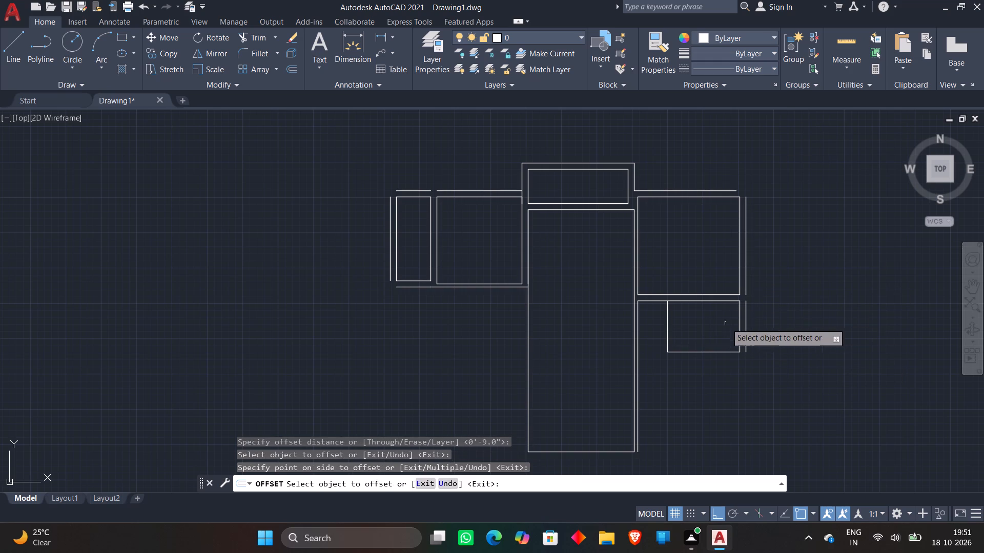
left_click(667, 325)
left_click(657, 331)
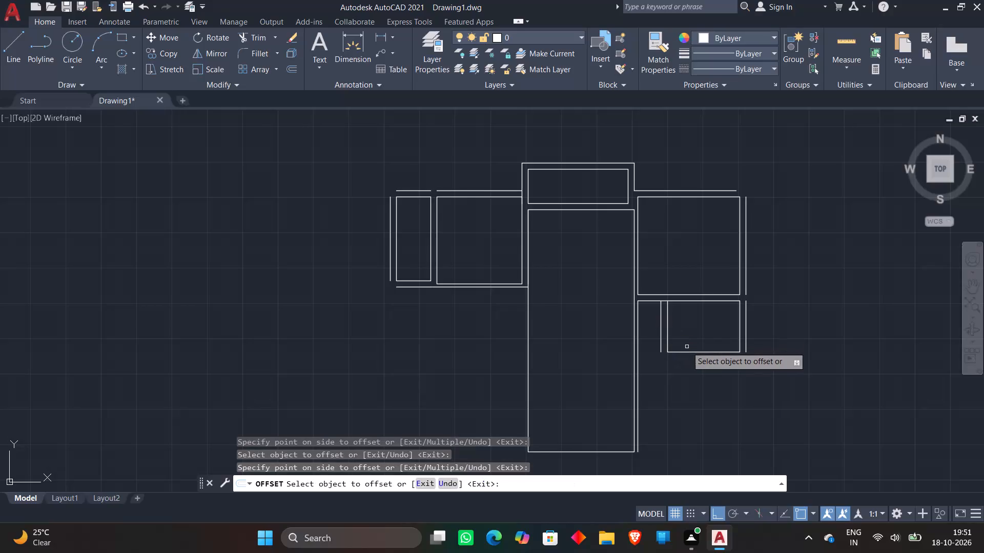
left_click(687, 352)
left_click(683, 374)
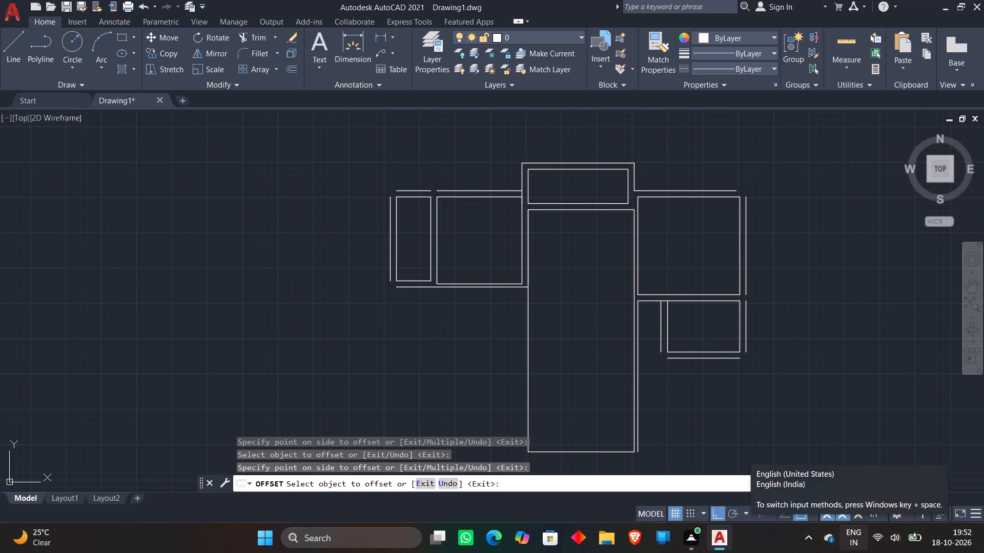
key("Escape")
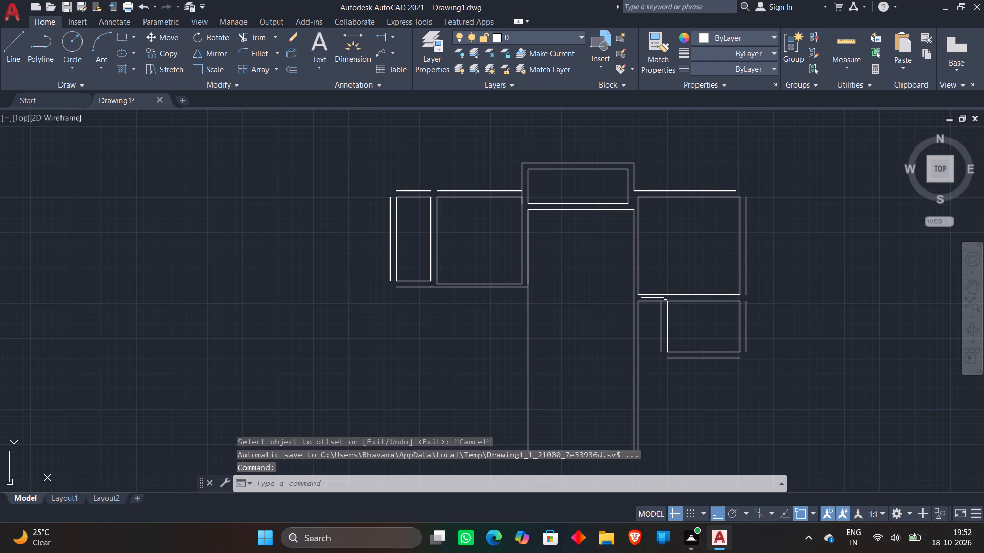
Trim the top line between the 8'6" by 6' room's left line and its 9" offset.
key("t")
type("r")
key("space")
scroll(665, 304, "up", 3)
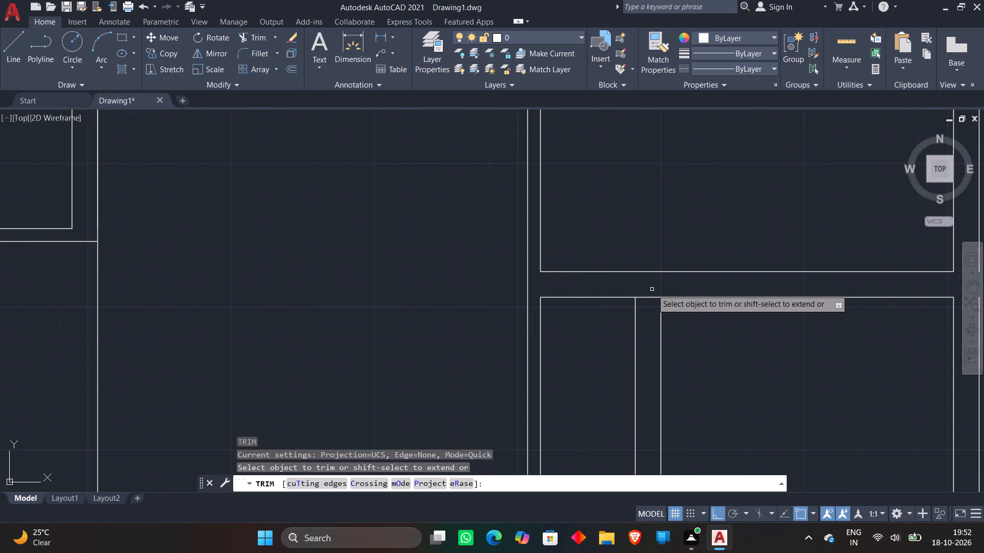
left_click(652, 289)
left_click(652, 308)
key("Escape")
Draw a second room from the bottom offset line's right end: 6' down, 8' plus 6" left, and 8' up.
scroll(703, 259, "down", 4)
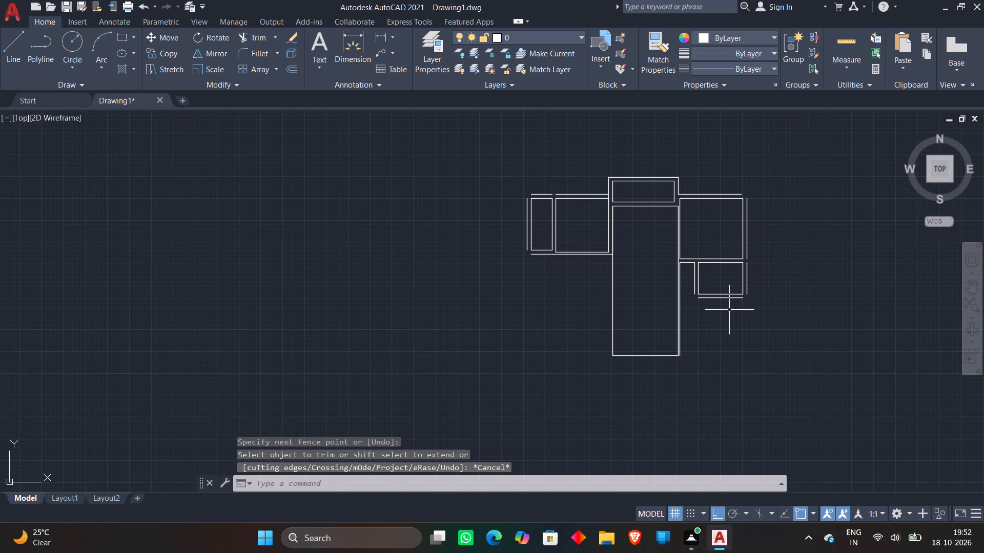
scroll(729, 310, "up", 2)
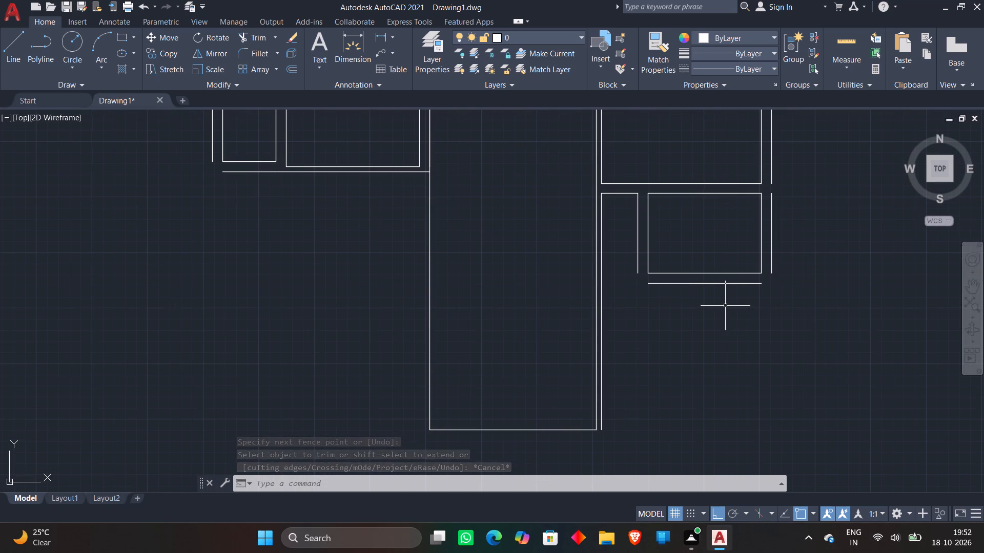
scroll(725, 306, "down", 1)
scroll(796, 282, "up", 1)
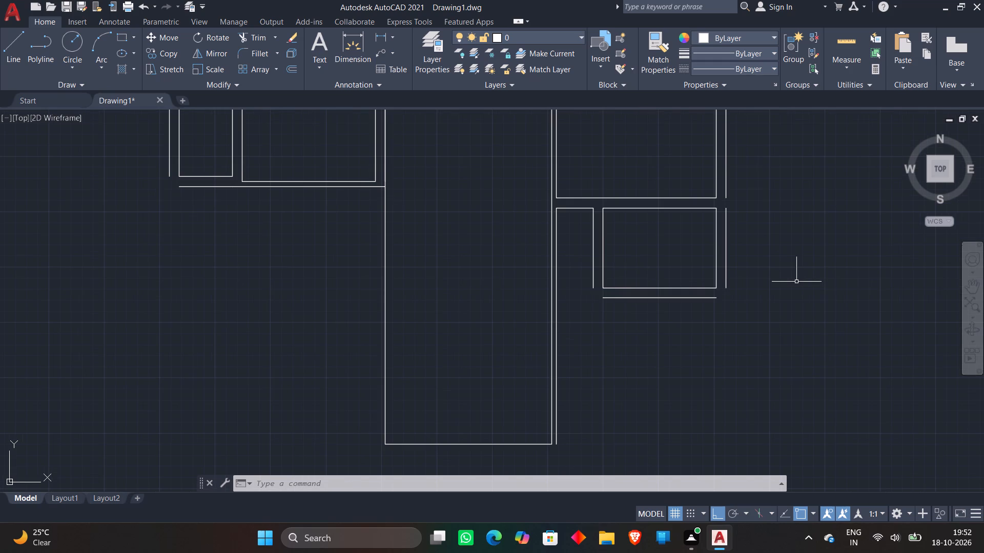
key("l")
key("Return")
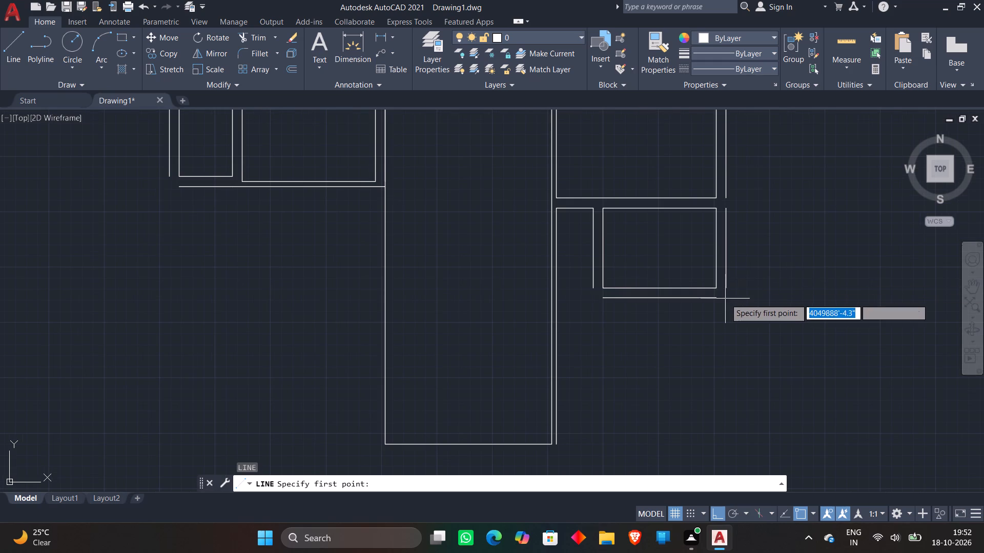
left_click(716, 300)
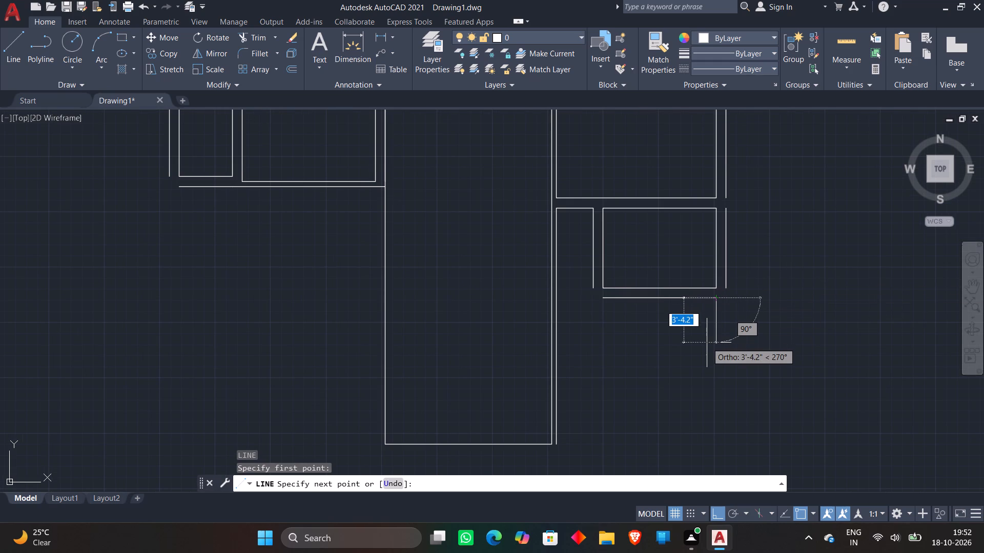
type("6'")
key("Return")
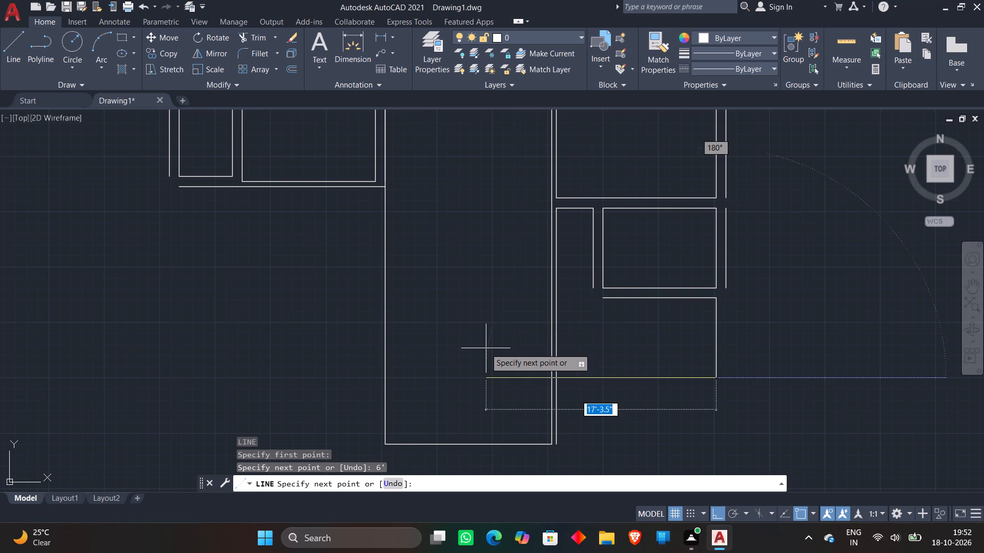
type("8'")
key("Return")
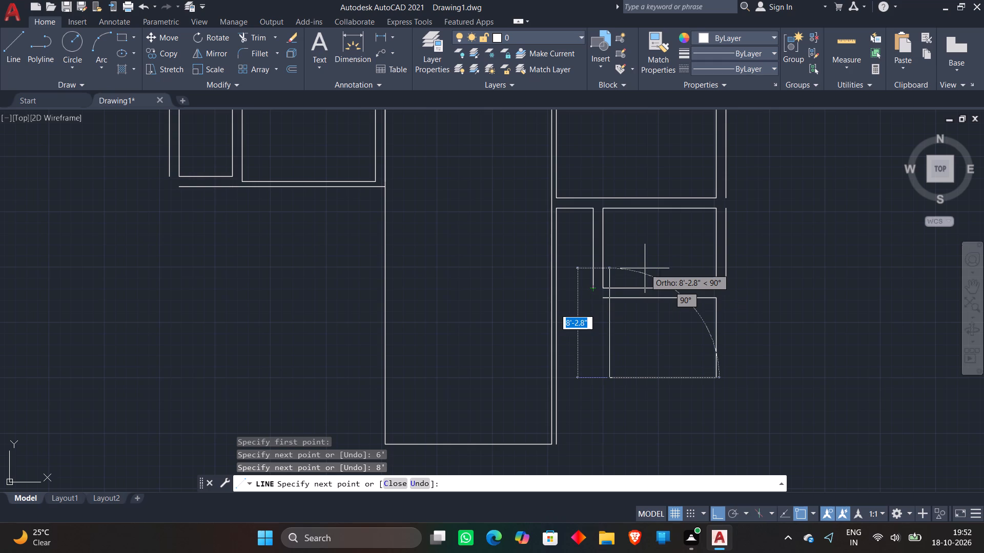
type("6\"")
key("Return")
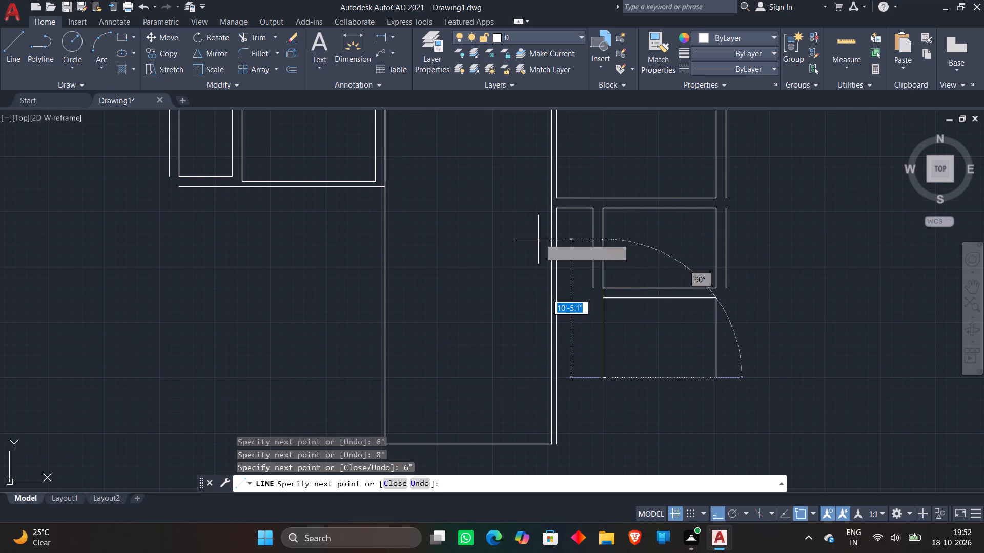
key("8")
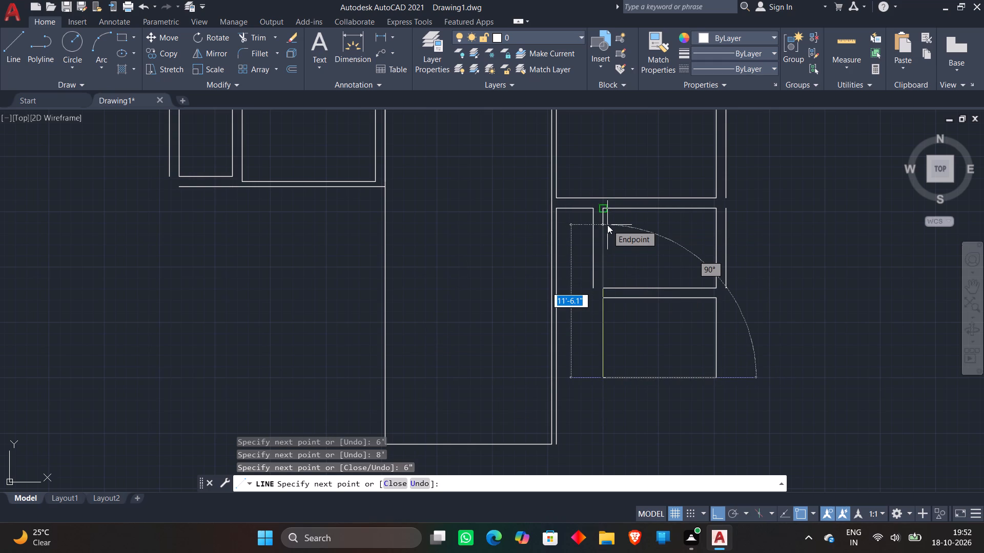
key("apostrophe")
key("Return")
key("Escape")
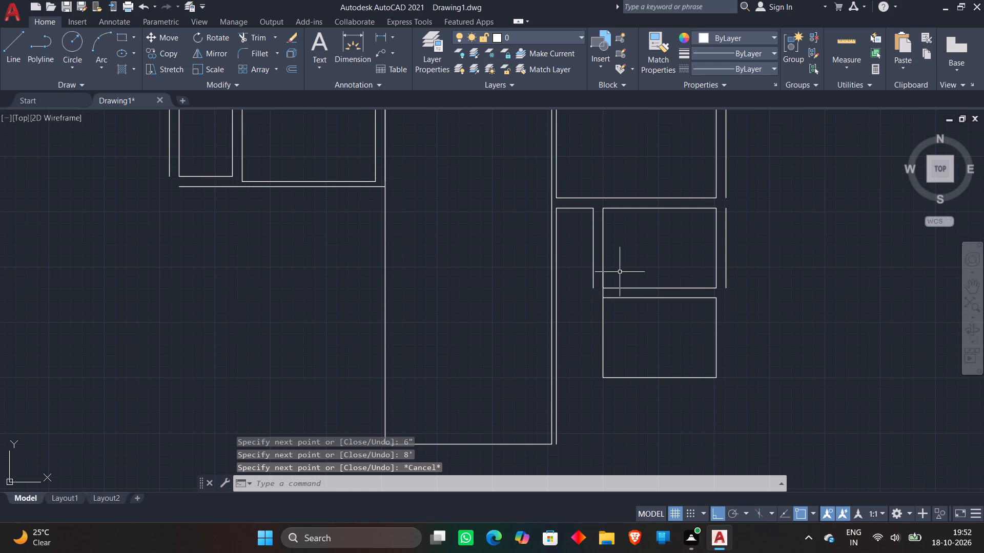
Trim the 8' line in the wall gap between the two 8'6" by 6' rooms.
type("tr")
key("space")
scroll(593, 289, "up", 2)
left_click(600, 297)
left_click(646, 296)
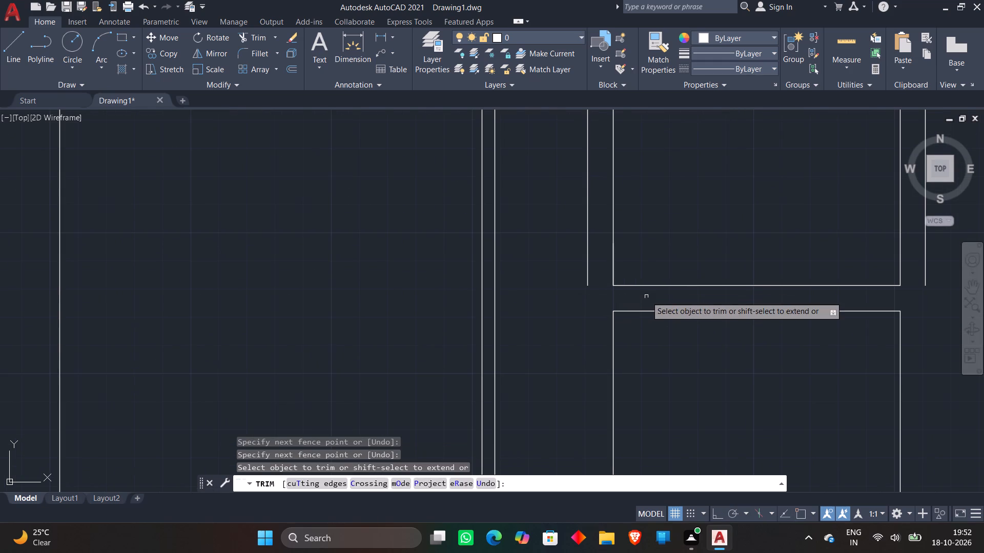
key("Escape")
Offset the lower 8'6" by 6' room's right, left and bottom lines outward by 9".
scroll(675, 245, "down", 2)
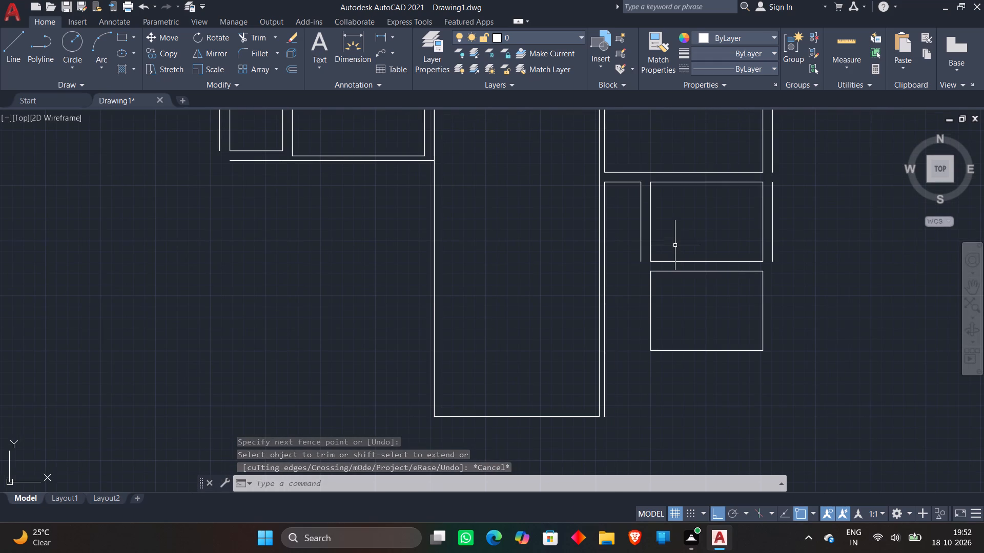
key("o")
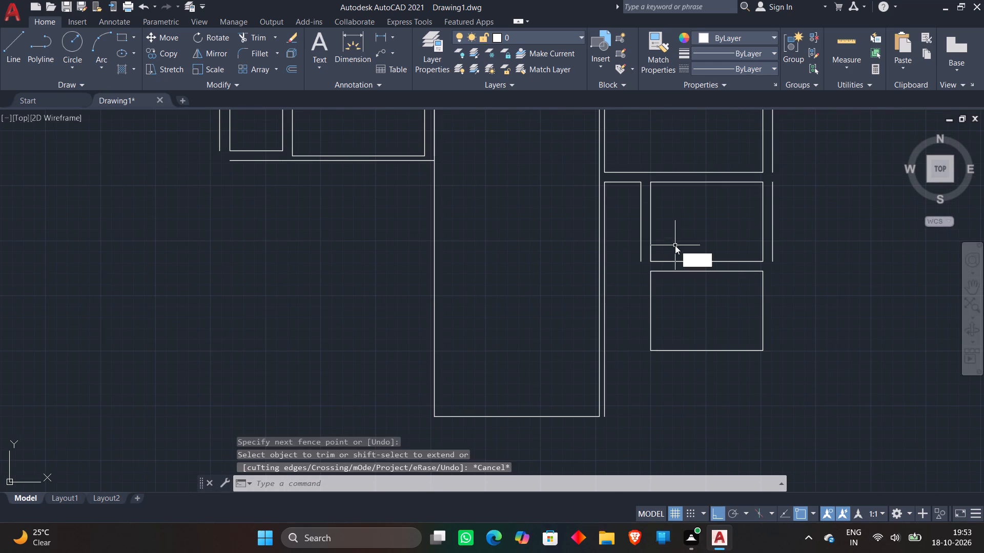
key("Return")
key("Return")
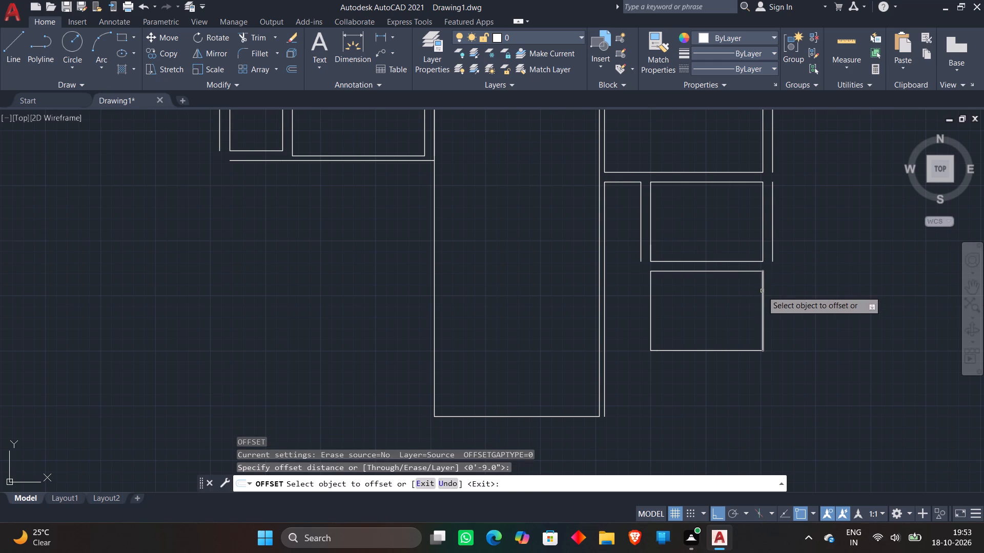
left_click(762, 291)
left_click(793, 286)
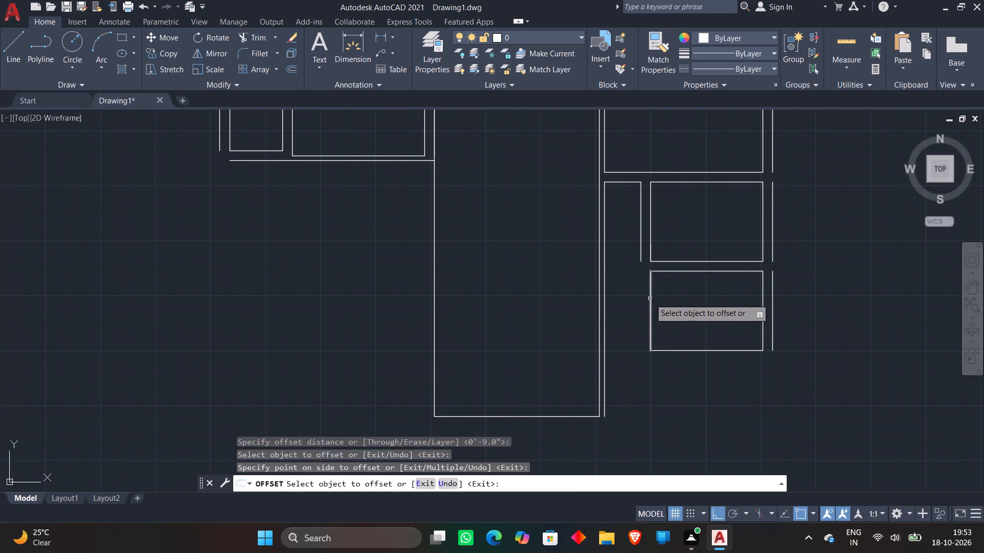
left_click(650, 299)
left_click(622, 304)
left_click(714, 350)
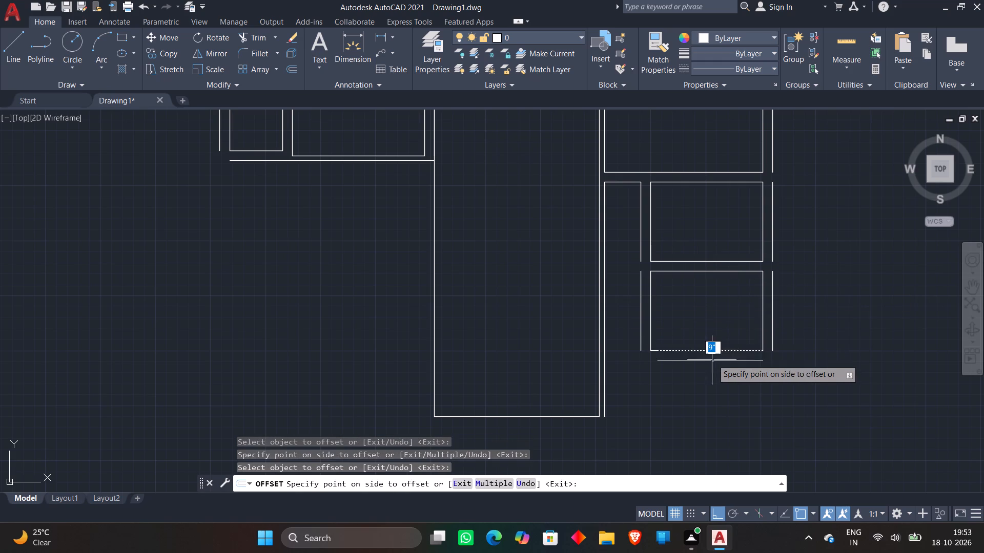
left_click(707, 371)
key("Escape")
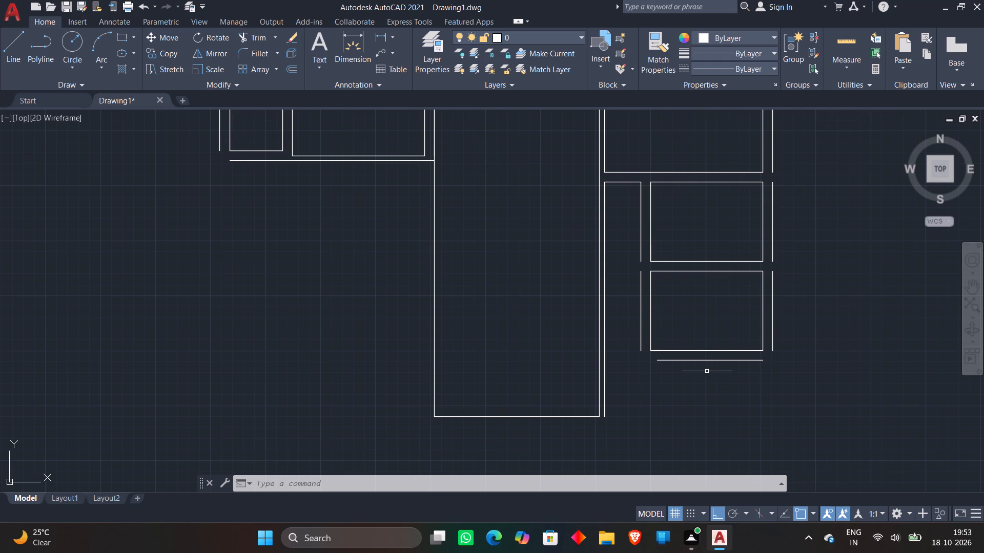
scroll(707, 371, "down", 2)
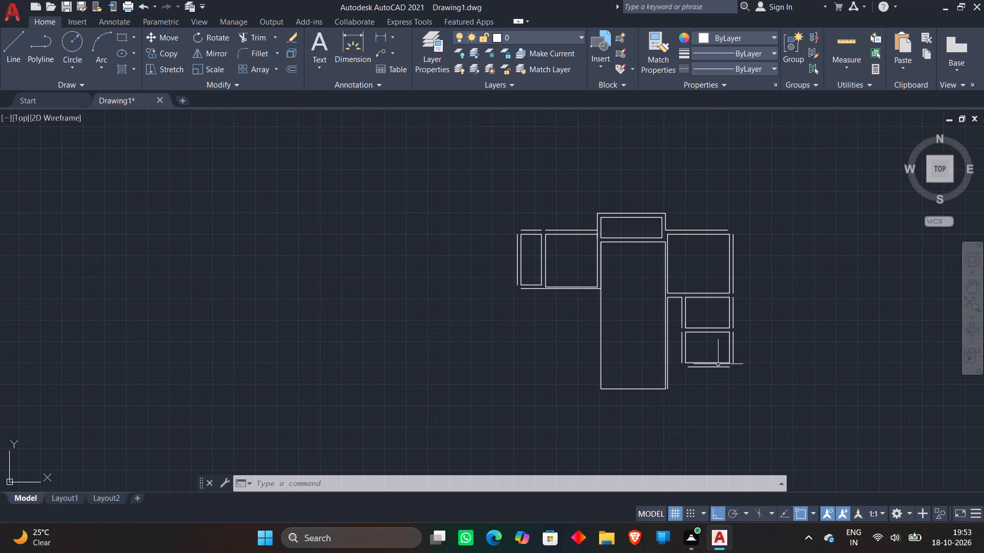
Draw a 12' by 12' room from the right end of the lower small room's bottom offset line: 12' down, 12' left, 12' up.
scroll(737, 371, "up", 2)
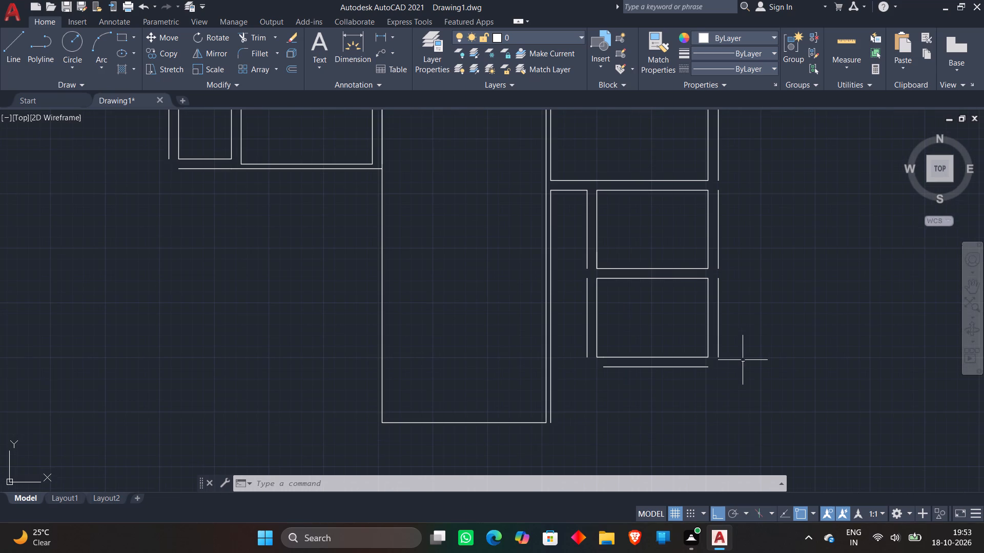
scroll(707, 266, "up", 1)
scroll(745, 263, "down", 1)
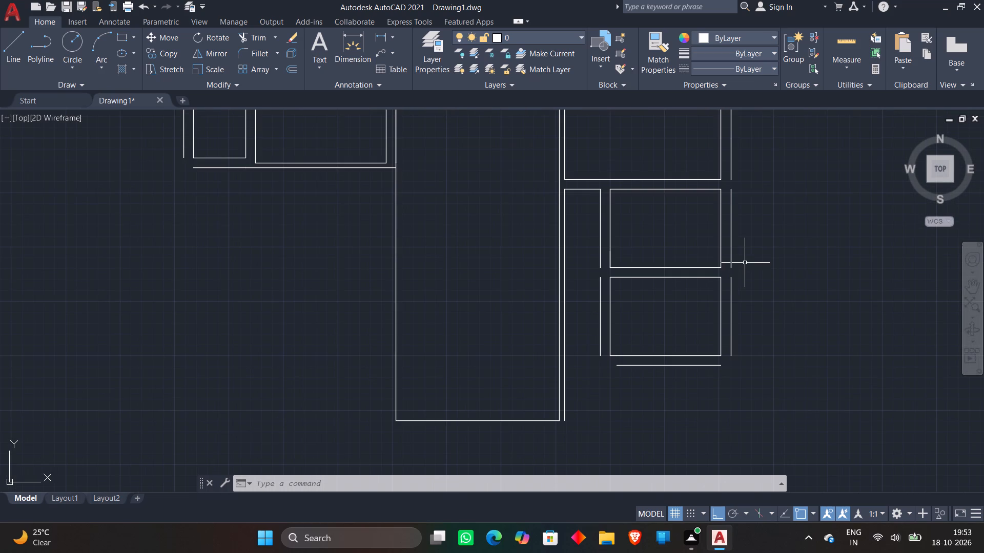
scroll(610, 358, "up", 2)
scroll(634, 282, "down", 2)
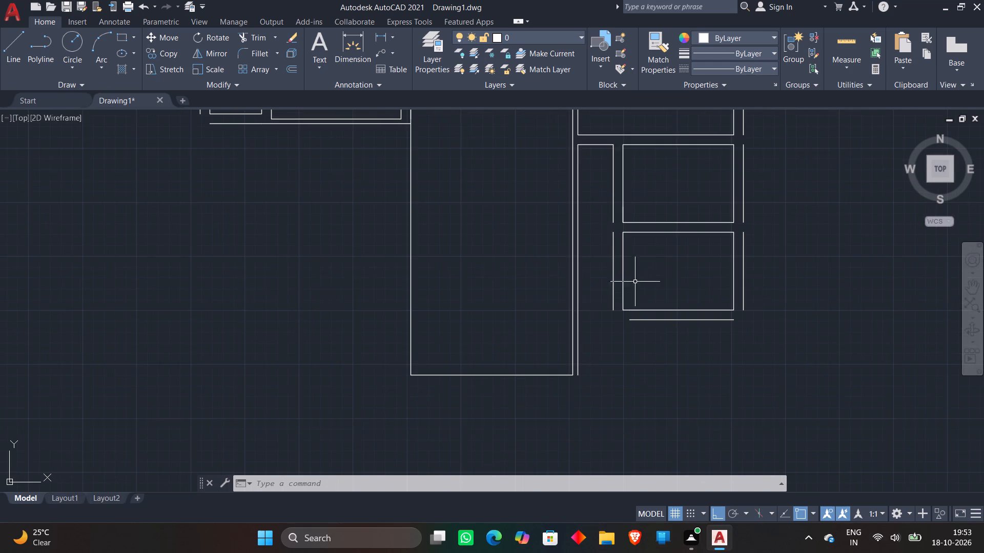
scroll(655, 266, "down", 1)
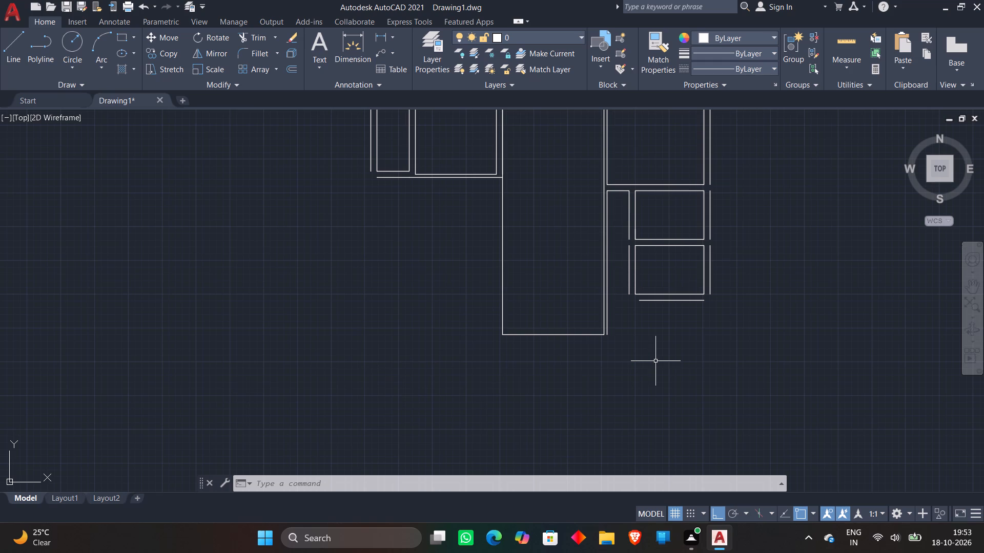
key("l")
key("Return")
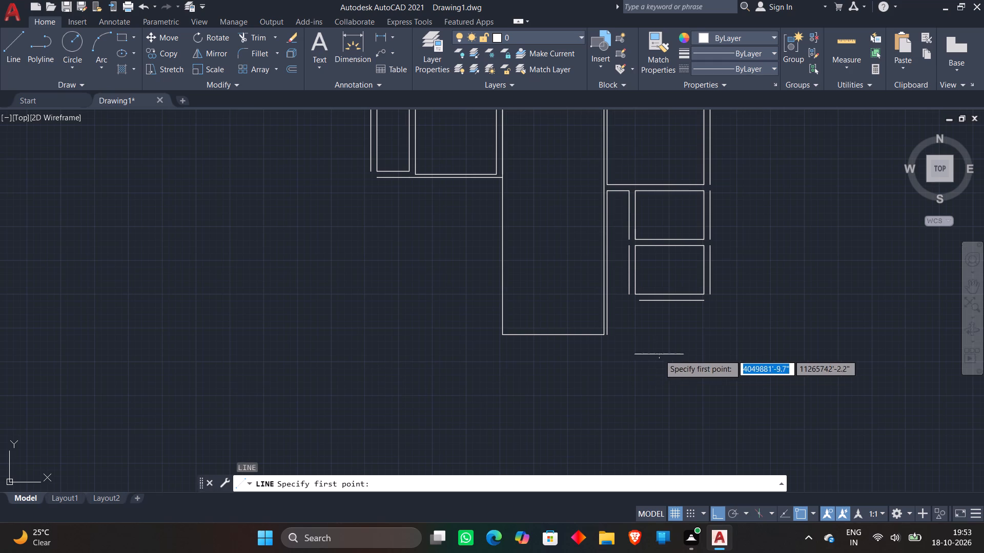
left_click(707, 303)
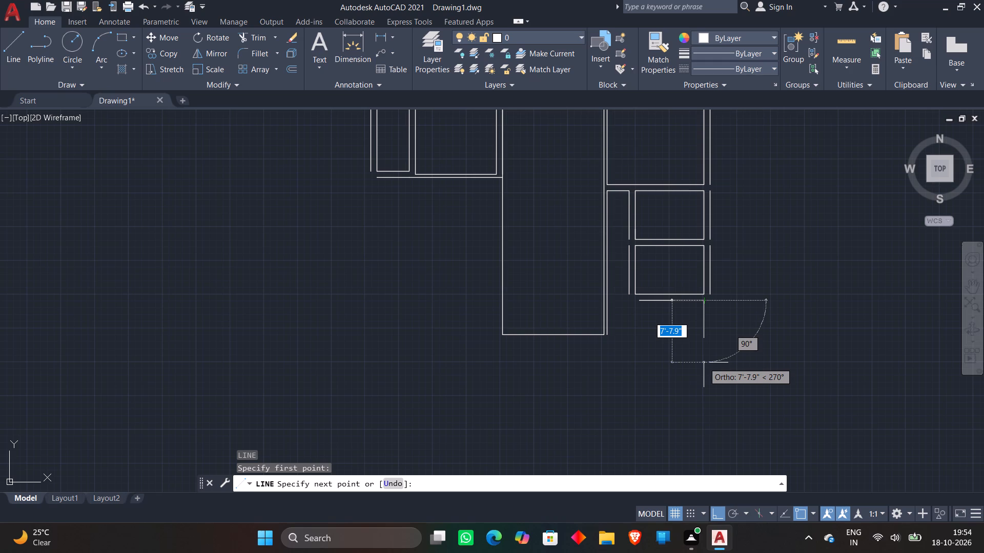
type("12'")
key("Return")
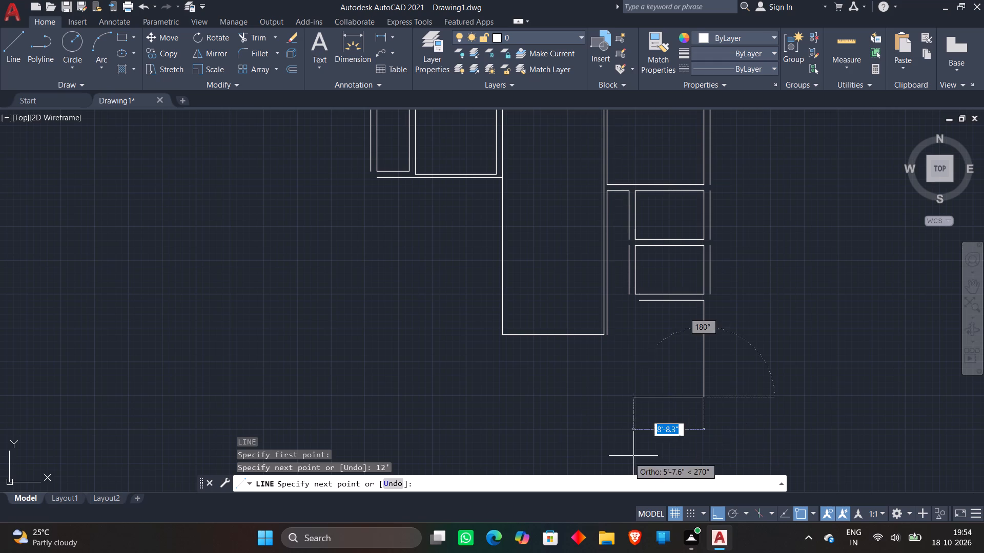
type("12'")
key("Return")
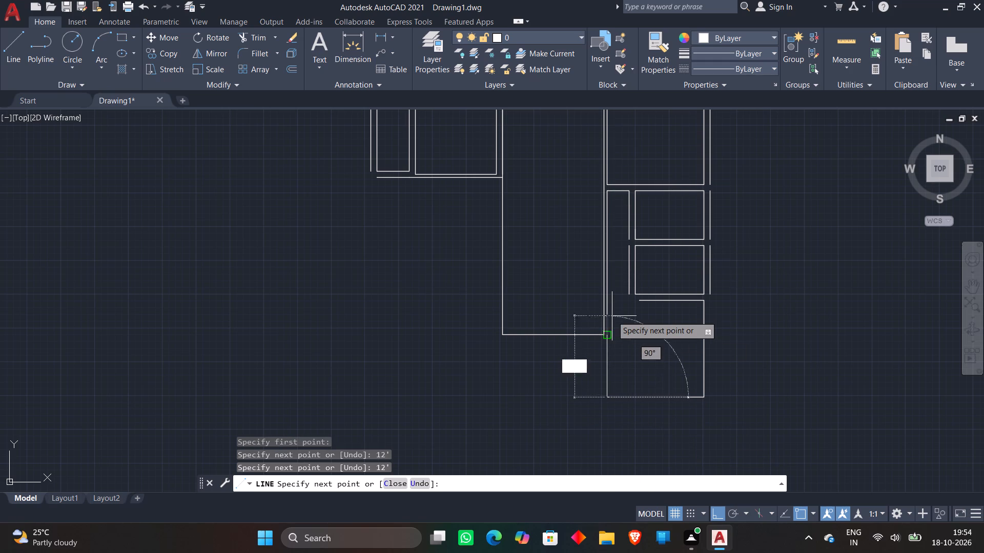
type("12'")
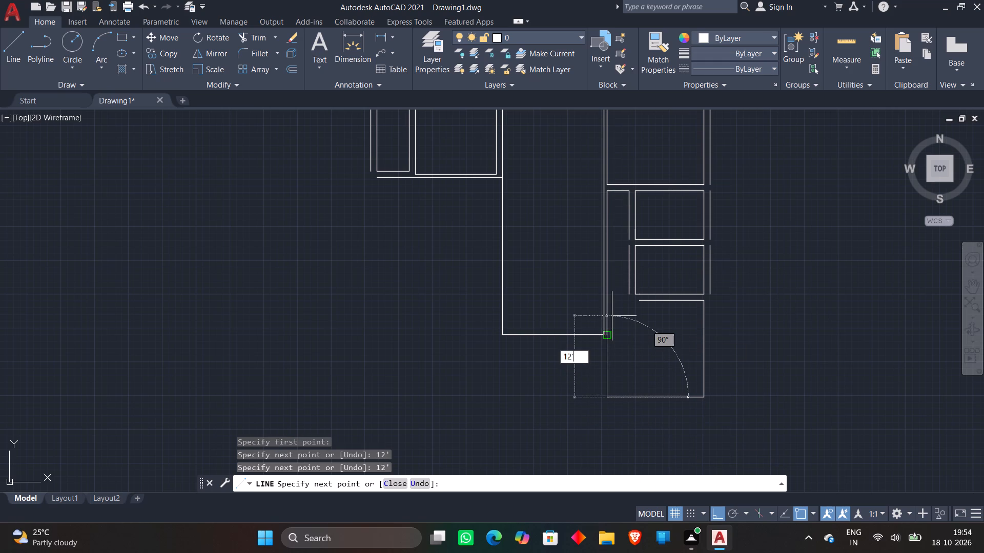
key("Return")
key("Escape")
Offset the new 12' by 12' room's right and bottom lines outward by 9".
scroll(620, 306, "down", 1)
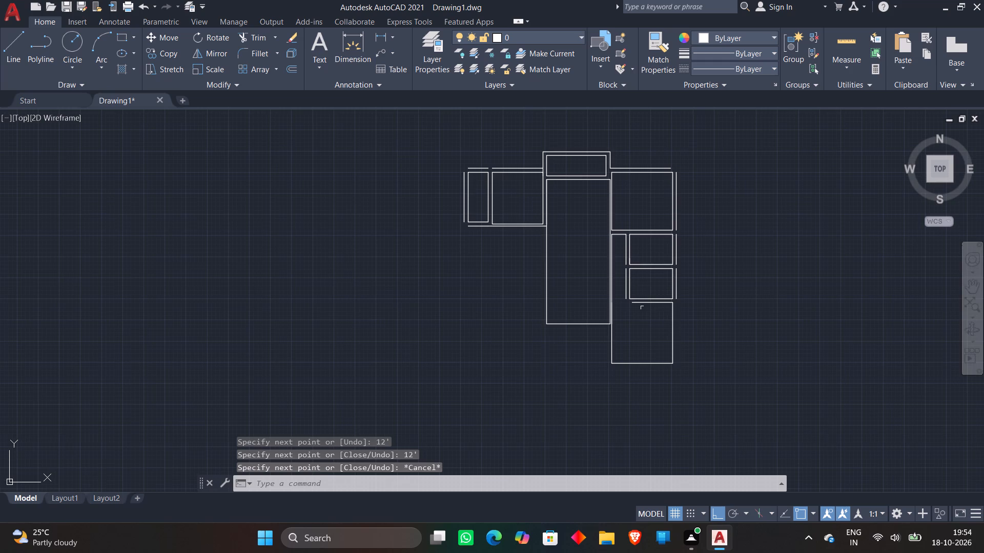
scroll(646, 304, "up", 3)
key("o")
key("Return")
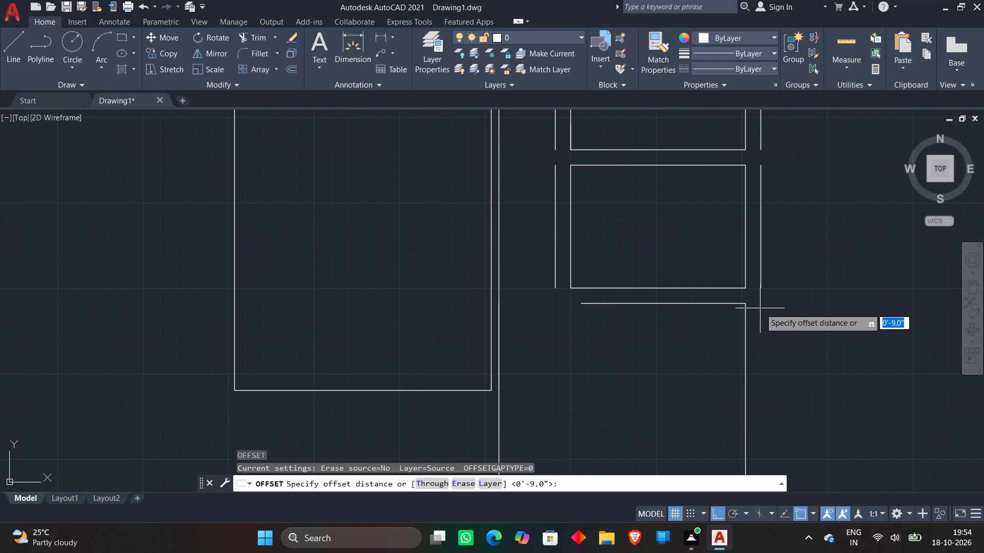
key("Return")
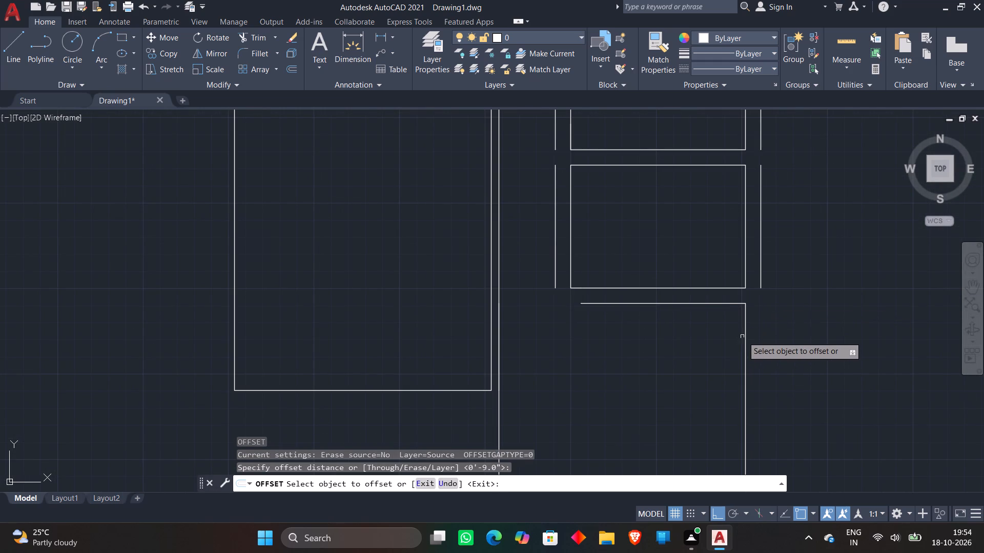
left_click(747, 338)
left_click(826, 320)
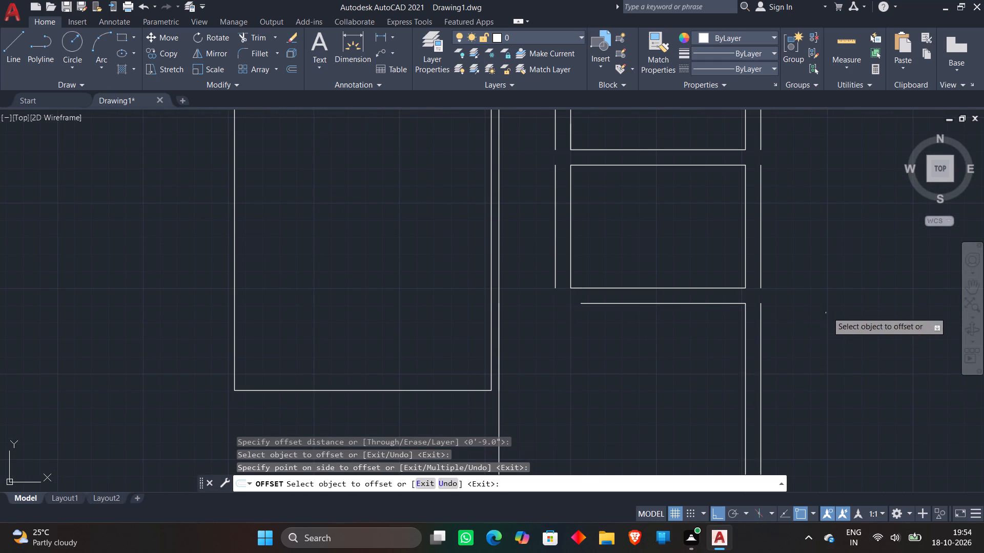
scroll(832, 285, "down", 2)
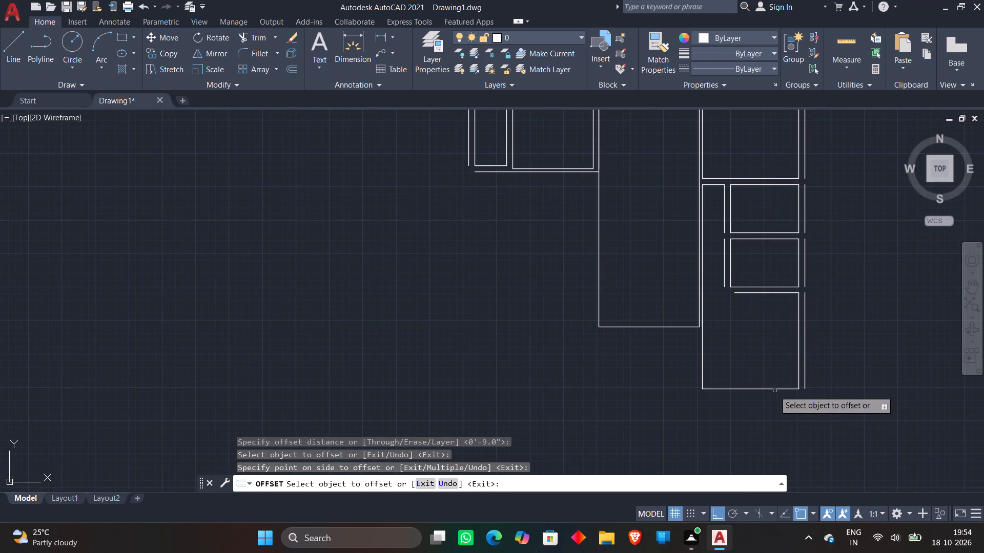
left_click(774, 389)
left_click(762, 424)
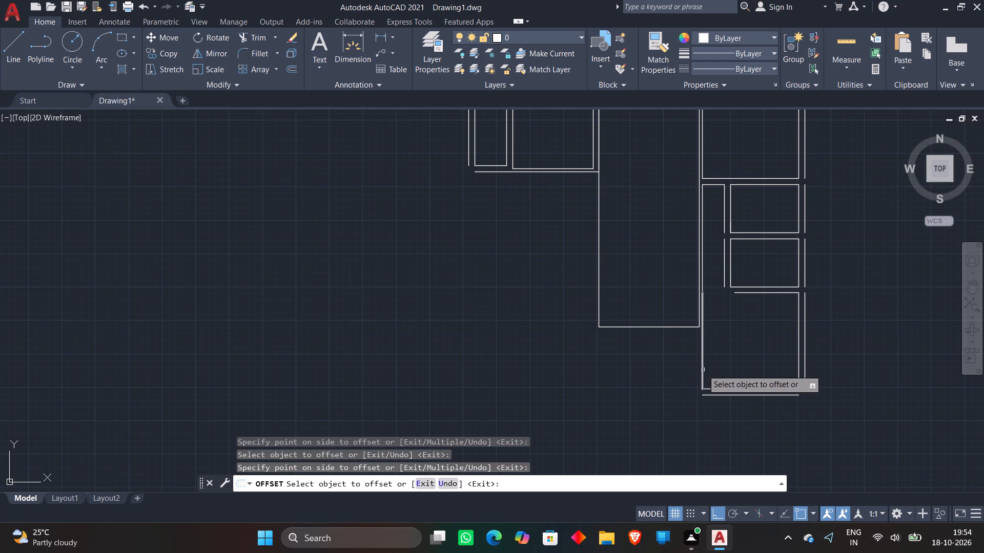
left_click(703, 370)
key("Escape")
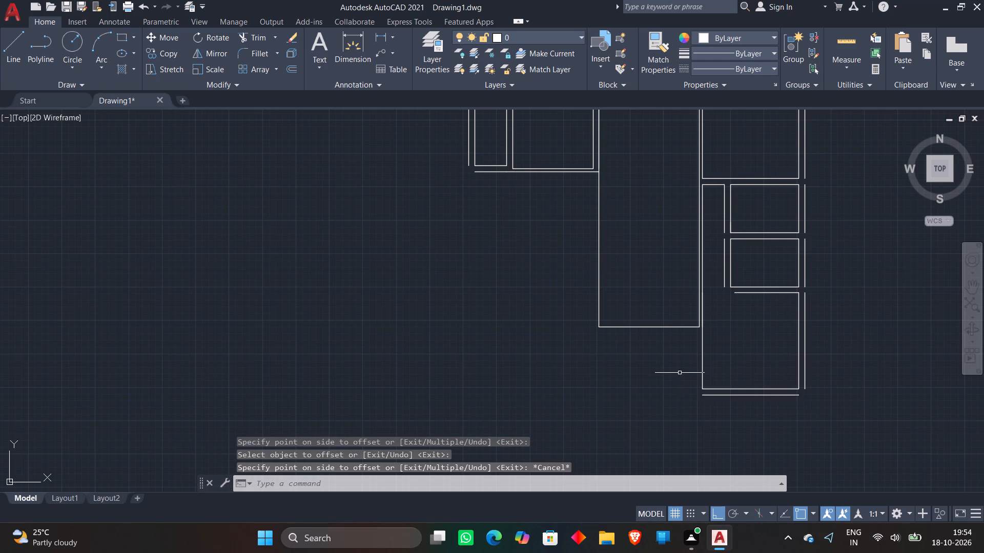
Draw a vertical line from the large central room's bottom-right corner down to the level of the 12' room's bottom offset line.
scroll(680, 373, "up", 2)
key("l")
key("Return")
left_click(715, 262)
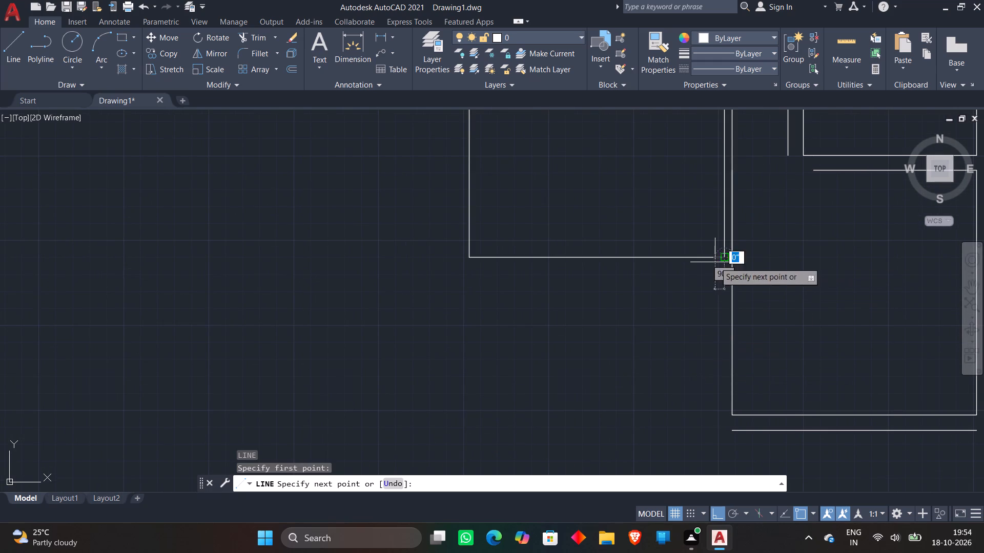
left_click(703, 434)
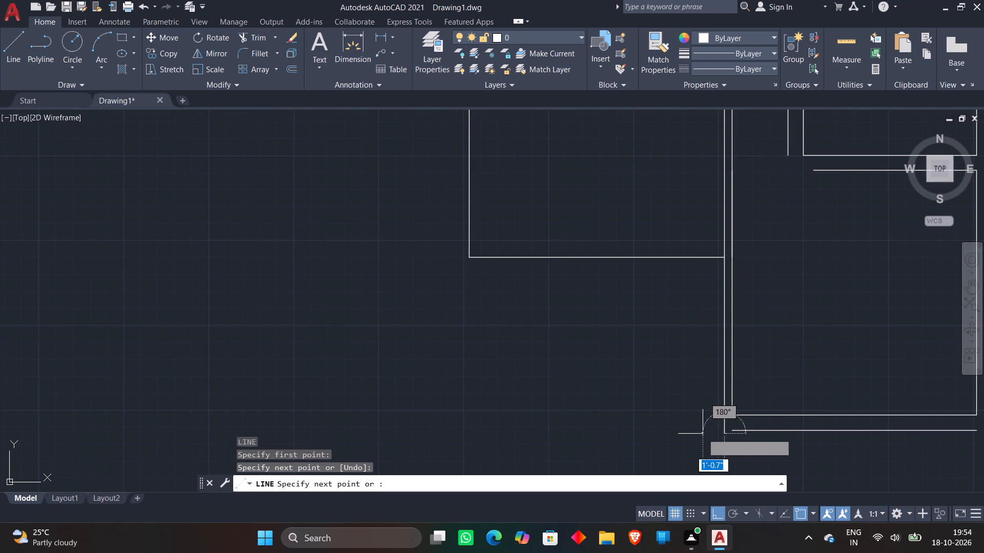
key("Escape")
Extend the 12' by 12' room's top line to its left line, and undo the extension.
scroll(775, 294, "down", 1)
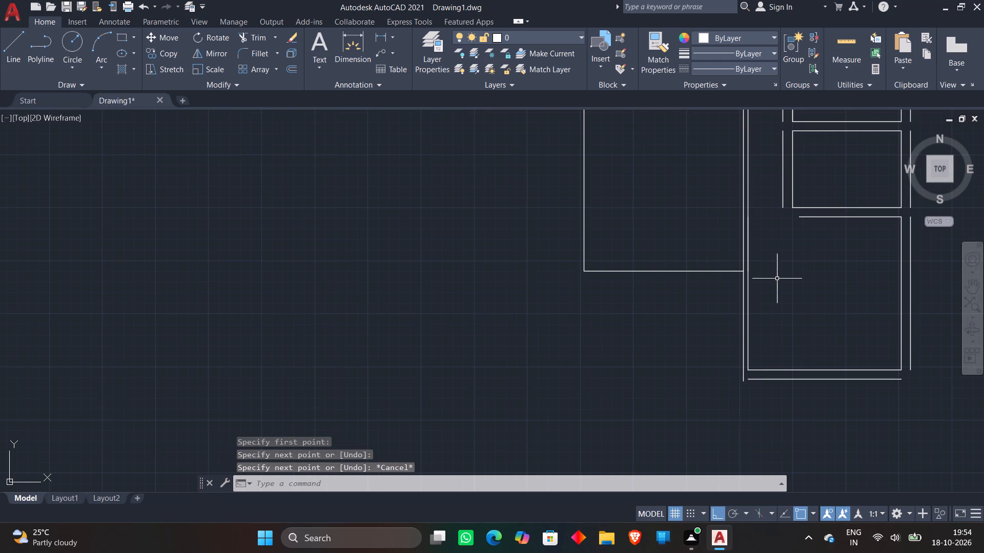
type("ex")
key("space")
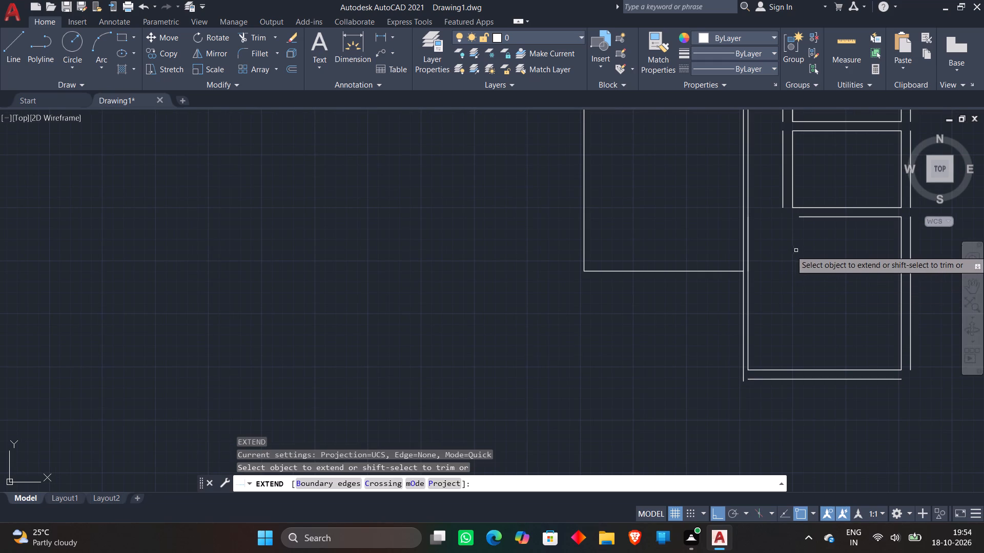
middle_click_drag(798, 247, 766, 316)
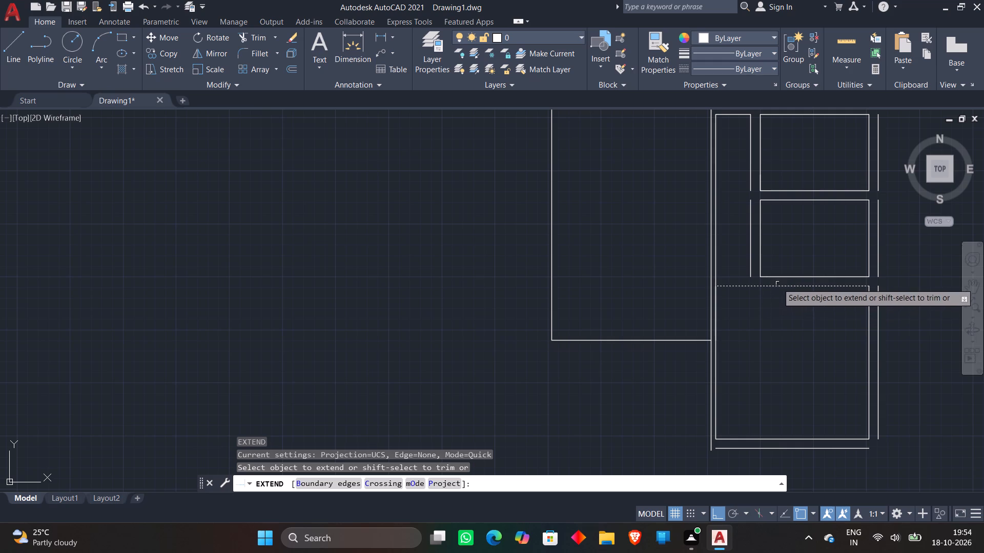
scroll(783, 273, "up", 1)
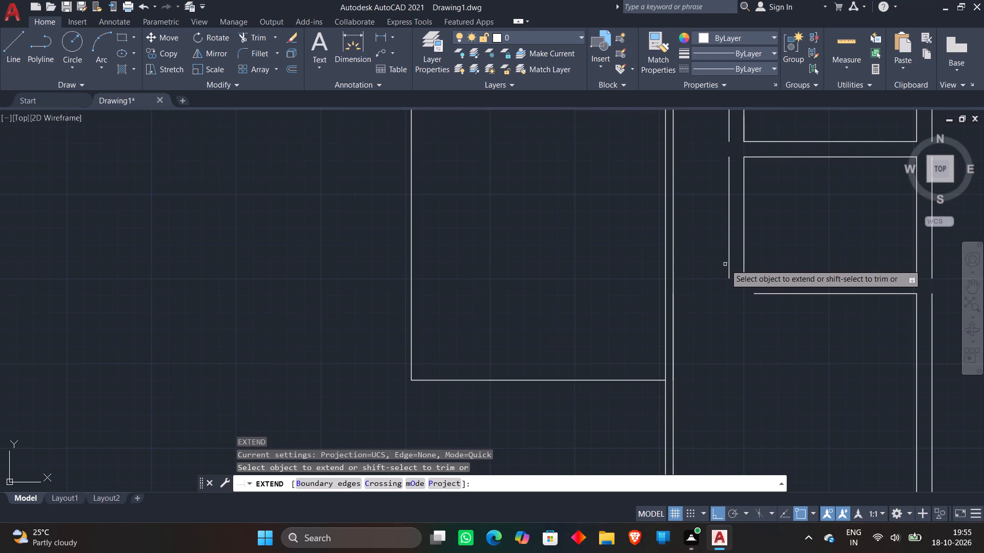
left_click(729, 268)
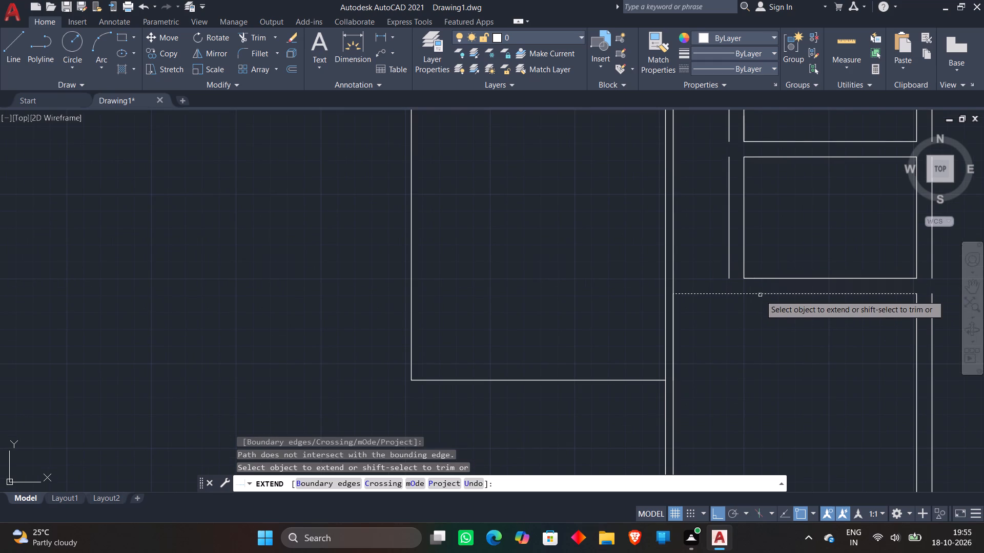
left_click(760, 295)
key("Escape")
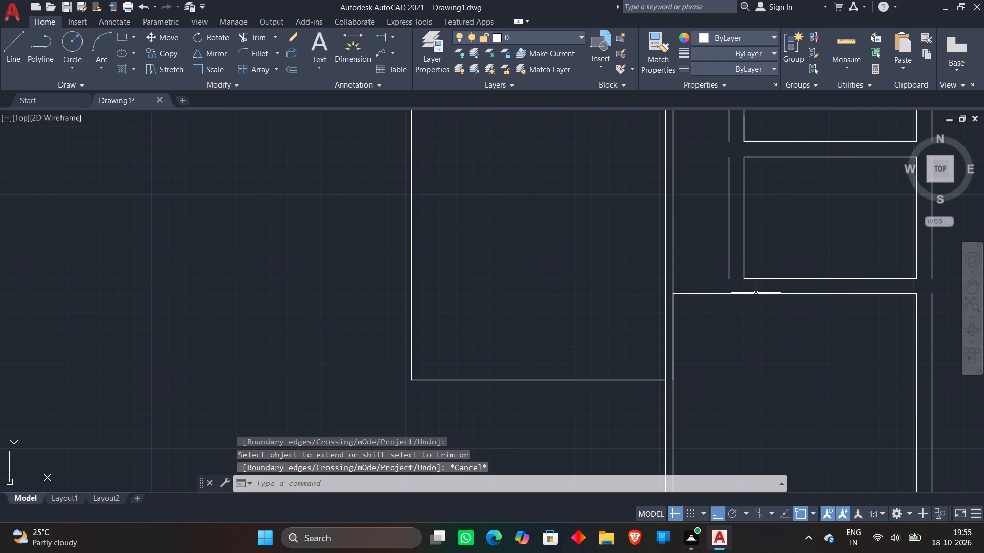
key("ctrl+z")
Extend the upper 8'6" by 6' room's left offset line down to the 12' room's bottom line, and the 12' room's top line to it.
middle_click_drag(788, 245, 761, 337)
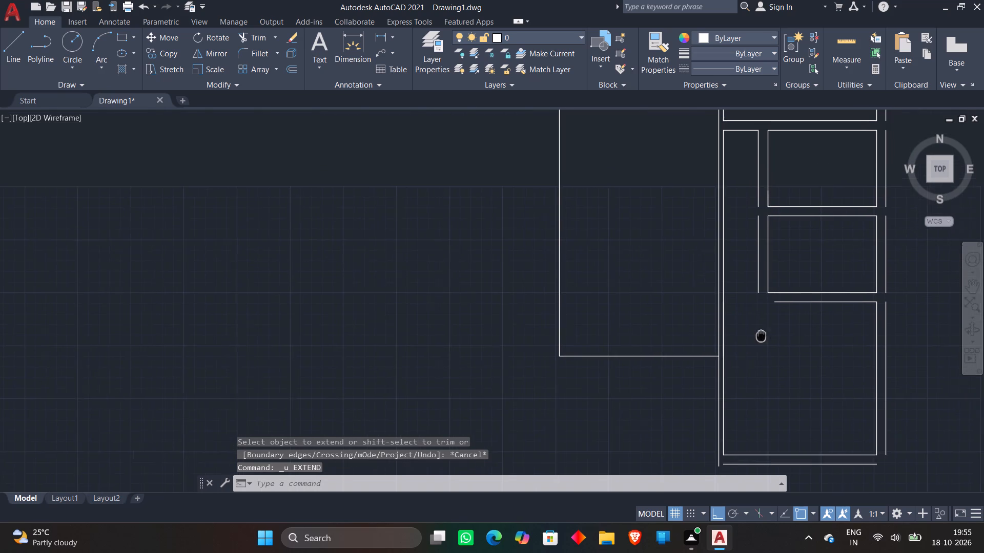
middle_click_drag(761, 337, 760, 340)
type("ex")
key("space")
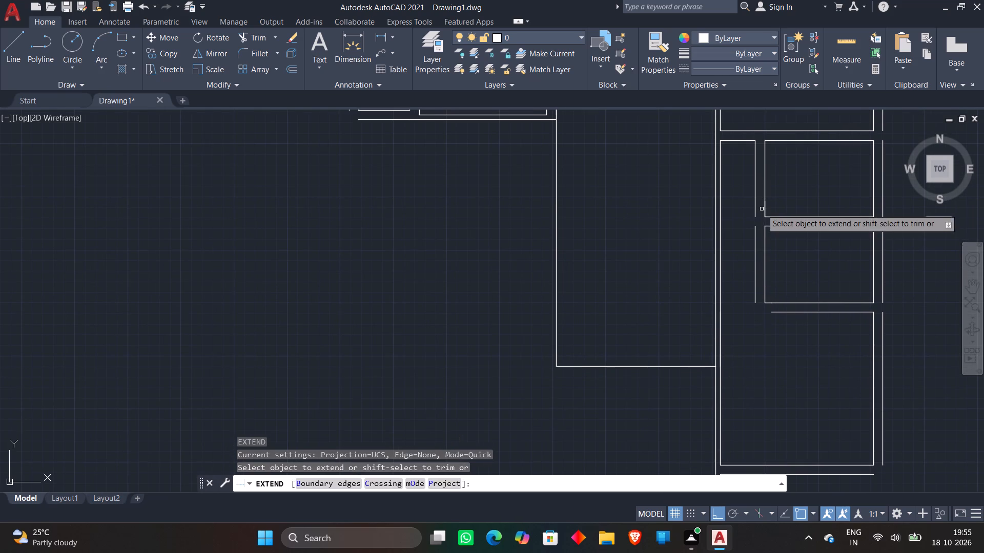
left_click(753, 218)
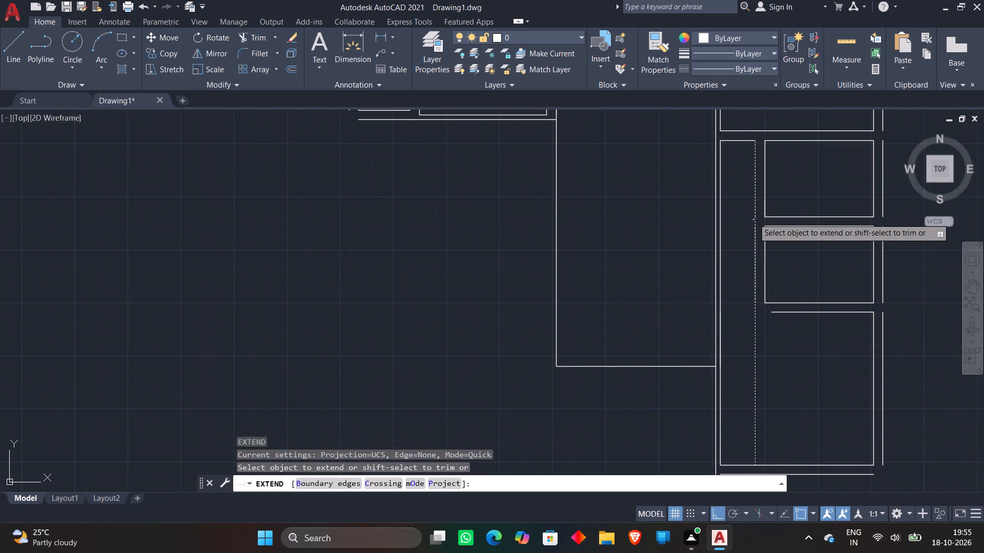
left_click(777, 311)
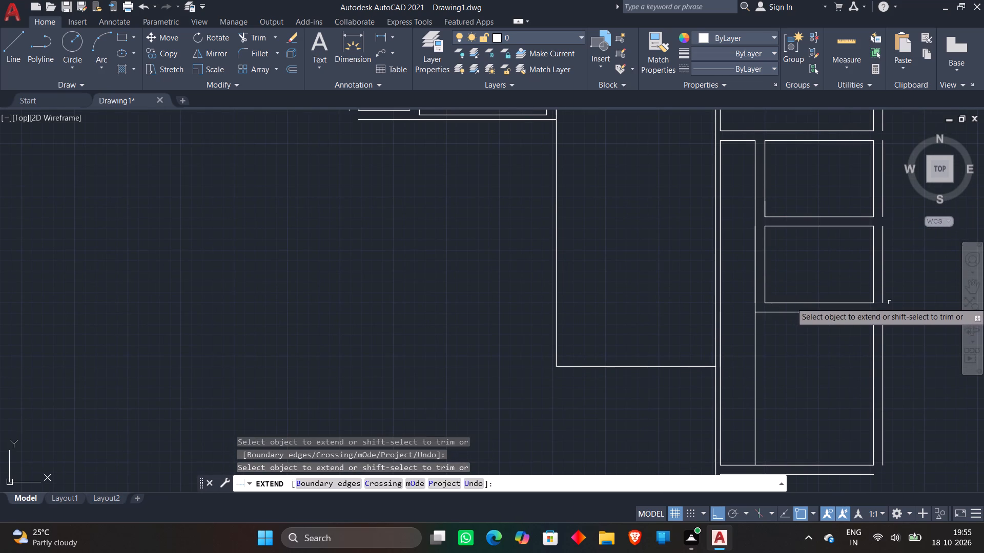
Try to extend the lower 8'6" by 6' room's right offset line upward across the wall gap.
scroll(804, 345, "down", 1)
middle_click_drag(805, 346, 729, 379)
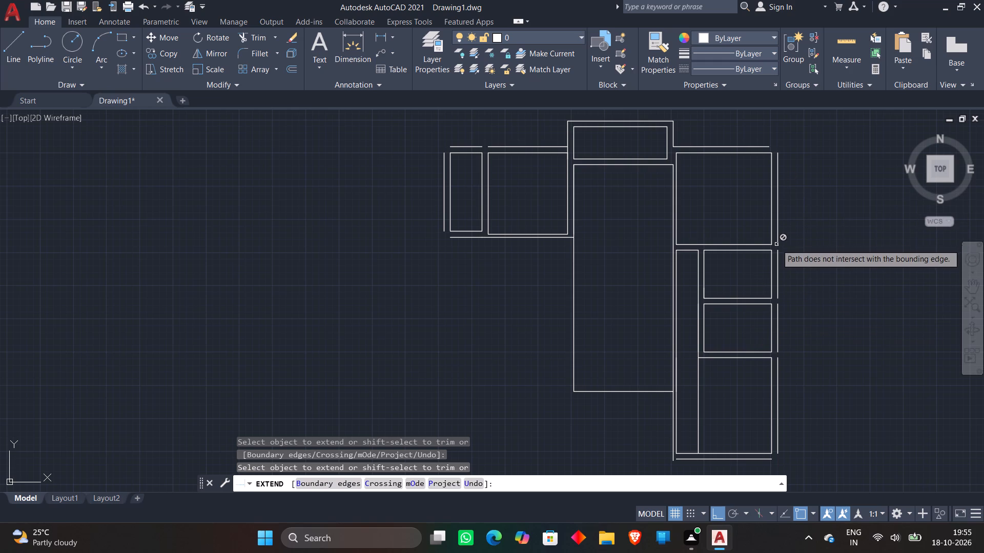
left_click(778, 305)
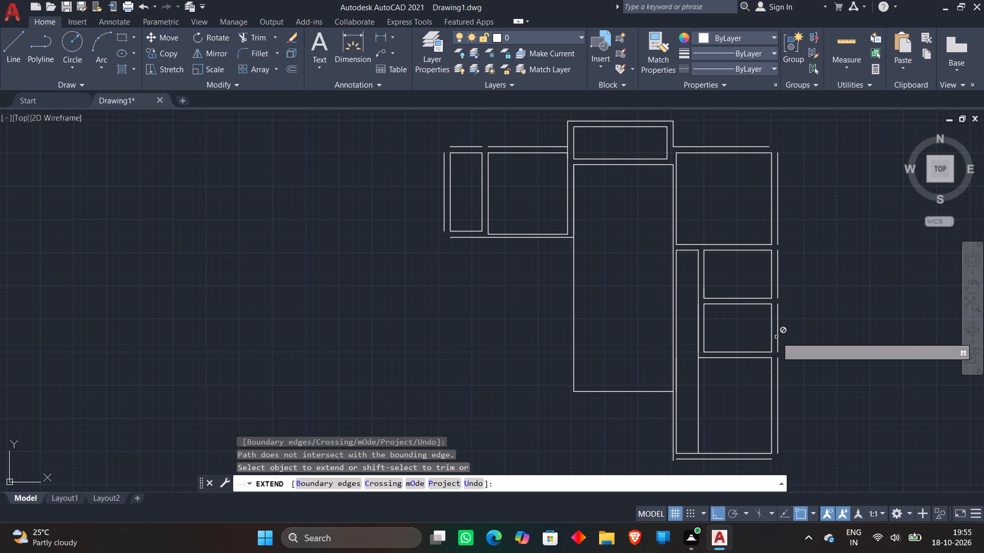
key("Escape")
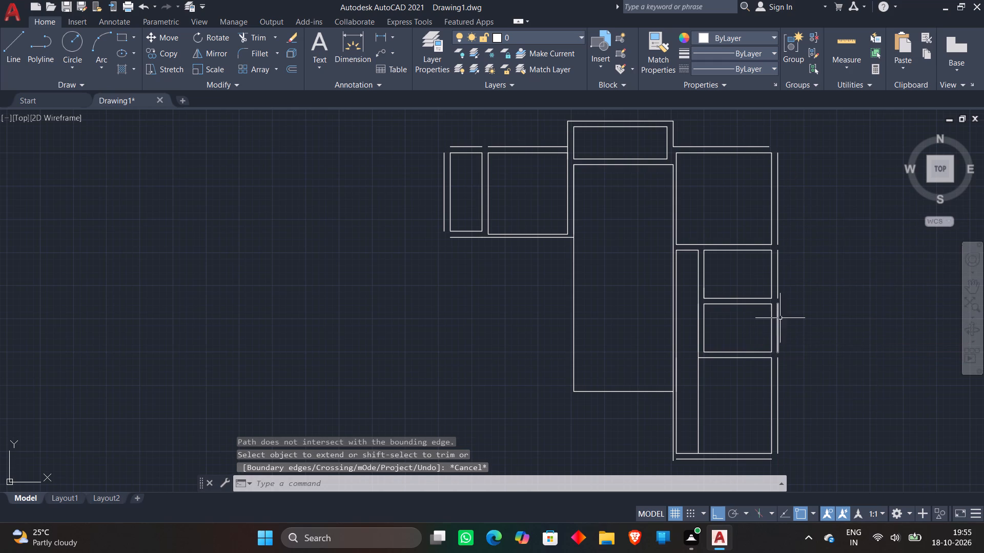
Fillet the top and right offset lines of the 12' by 11'6" room into a sharp outer corner.
scroll(782, 150, "up", 1)
type("f")
key("space")
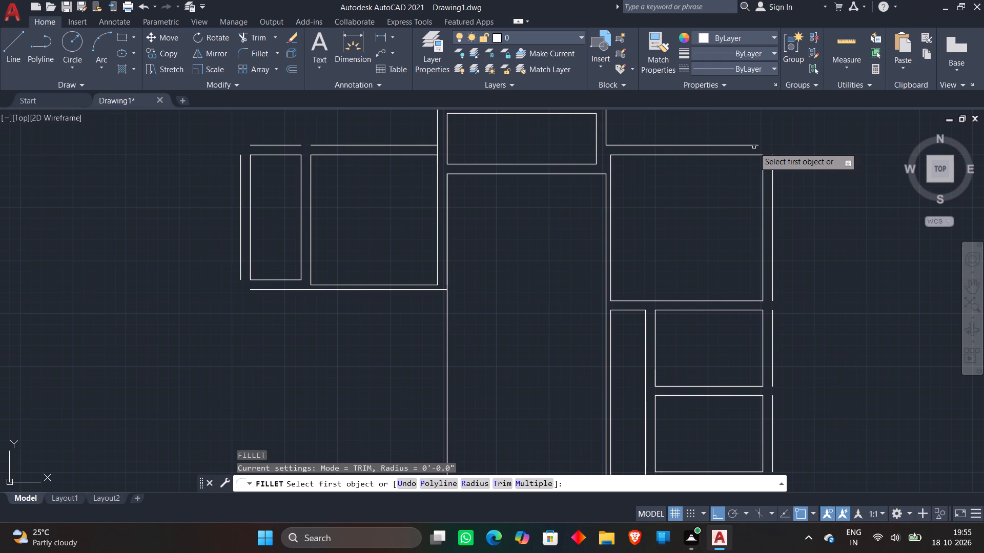
left_click(754, 145)
left_click(774, 159)
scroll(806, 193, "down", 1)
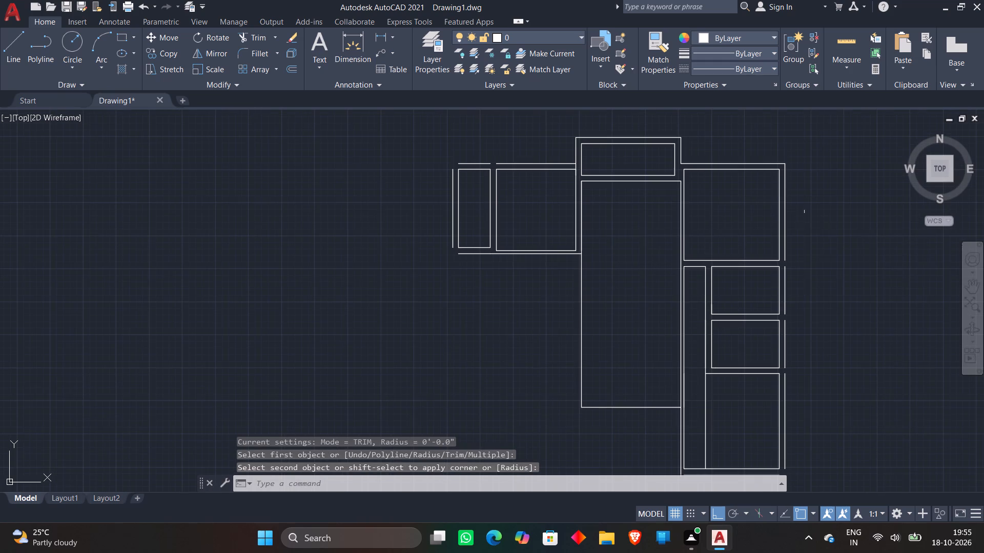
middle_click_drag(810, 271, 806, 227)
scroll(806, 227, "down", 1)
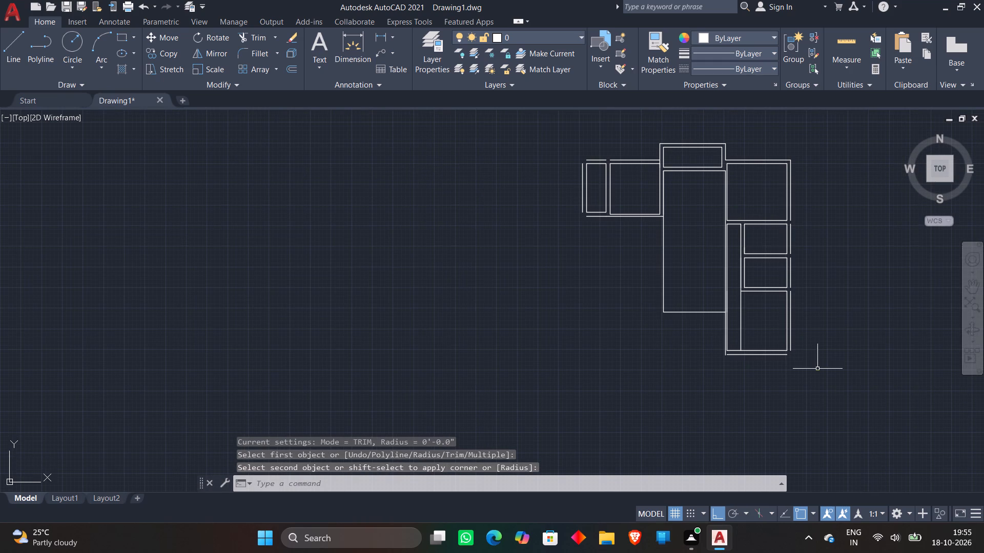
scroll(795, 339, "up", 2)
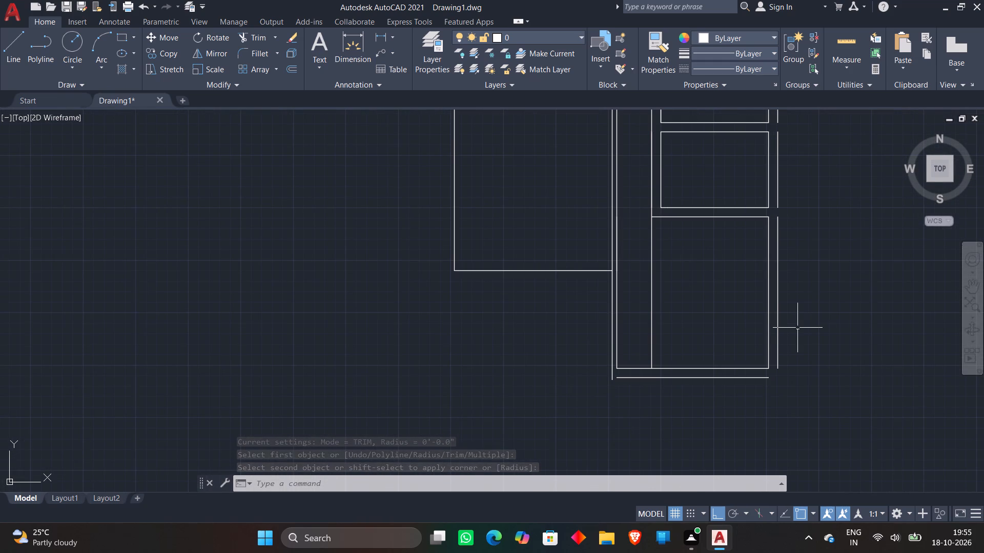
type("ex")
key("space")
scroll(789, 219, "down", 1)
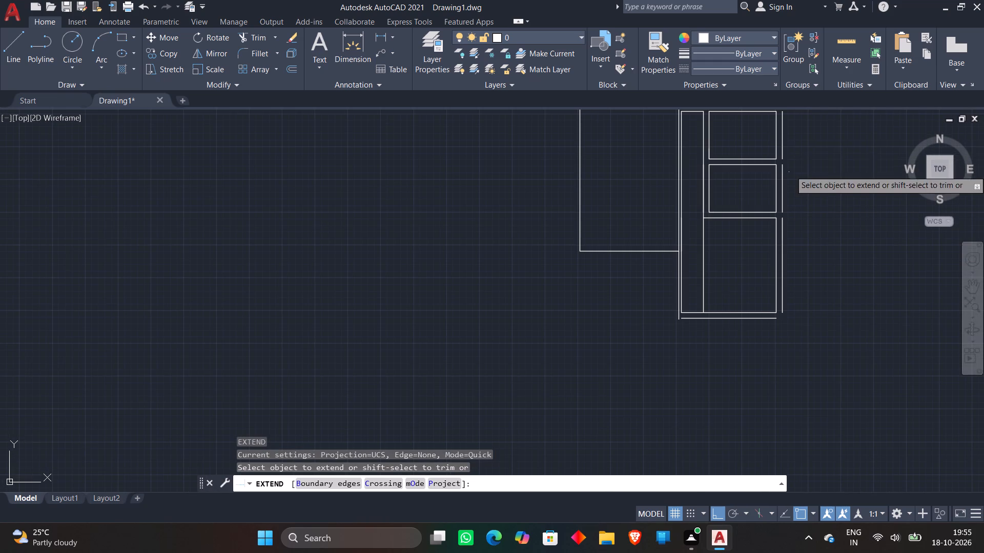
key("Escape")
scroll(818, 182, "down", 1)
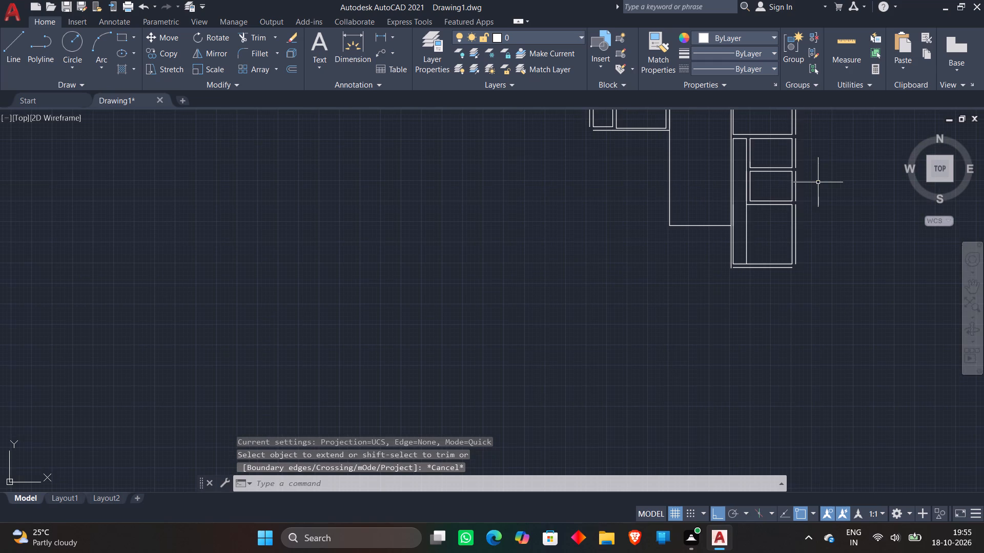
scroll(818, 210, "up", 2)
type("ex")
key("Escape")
Fillet the right and bottom offset lines of the 12' by 12' room into a sharp outer corner.
type("f")
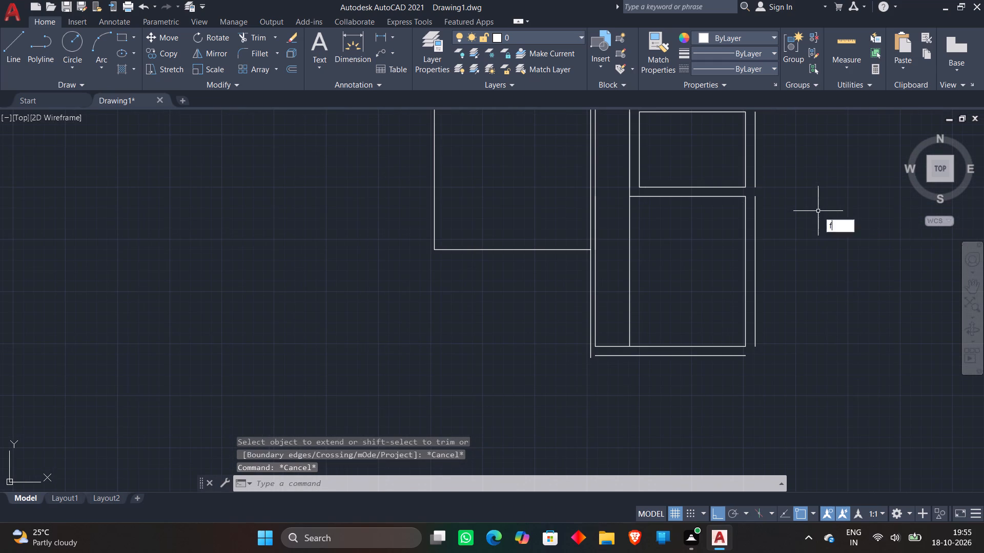
key("space")
left_click(754, 344)
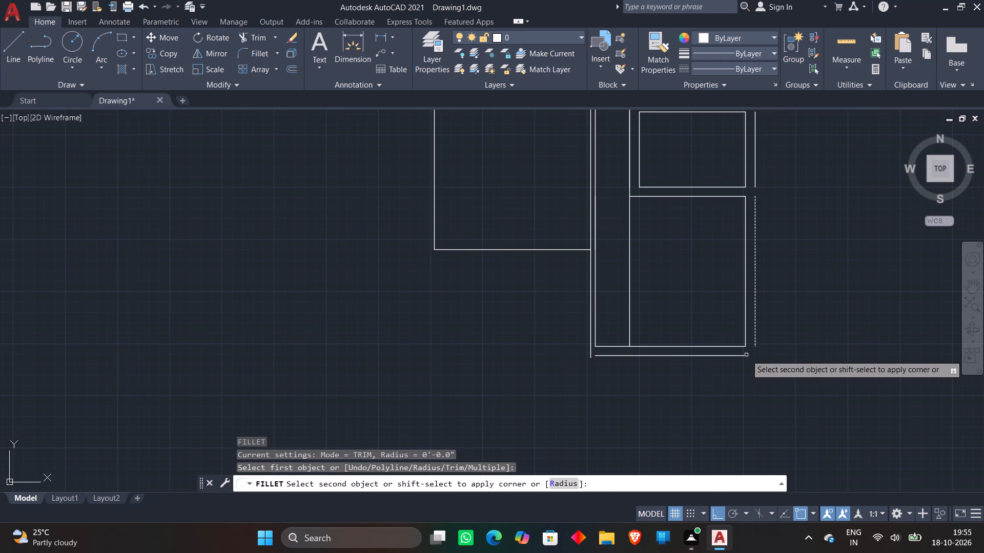
left_click(746, 355)
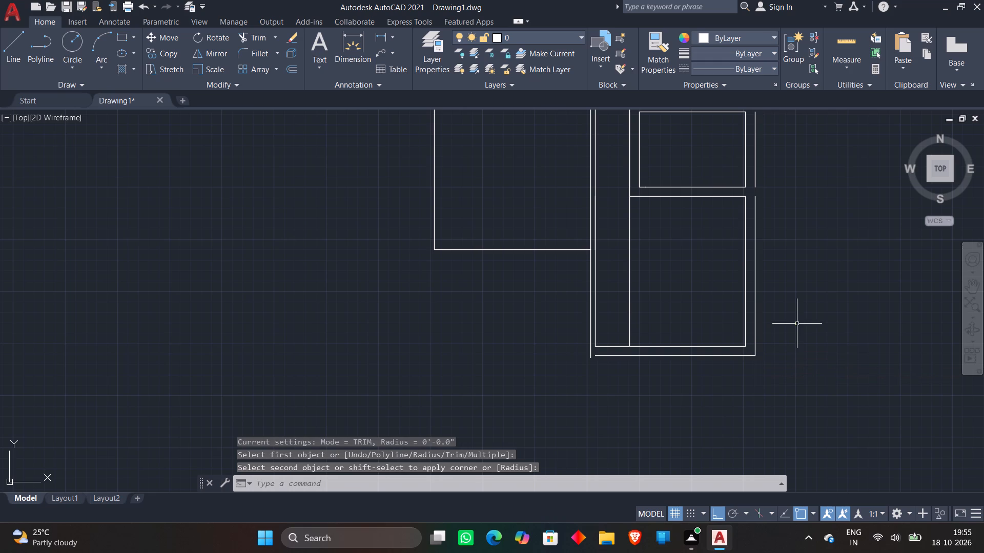
key("Escape")
Extend the 12' by 11'6" room's right offset line downward to close the gap in the outer wall line.
scroll(789, 264, "down", 1)
middle_click_drag(789, 264, 743, 377)
key("e")
key("x")
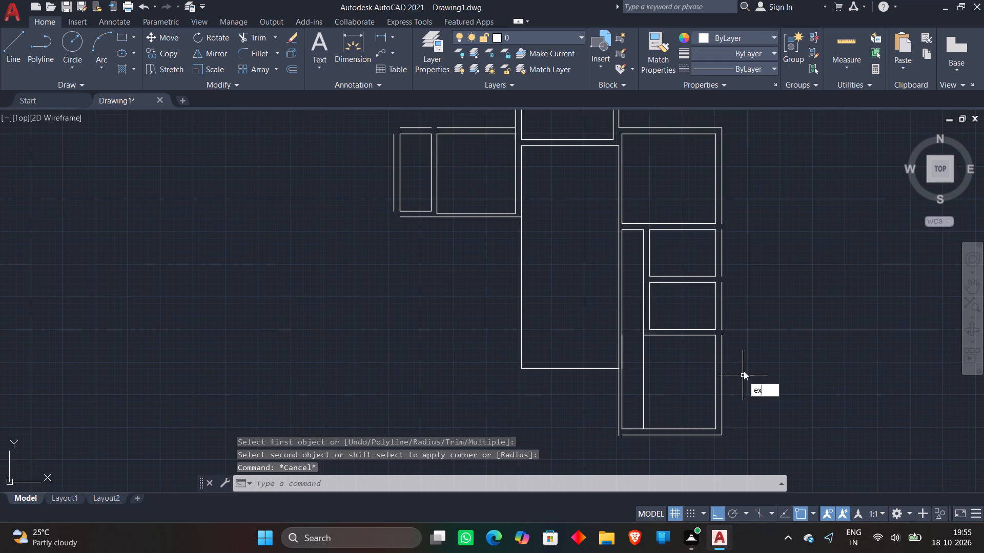
key("space")
left_click(722, 223)
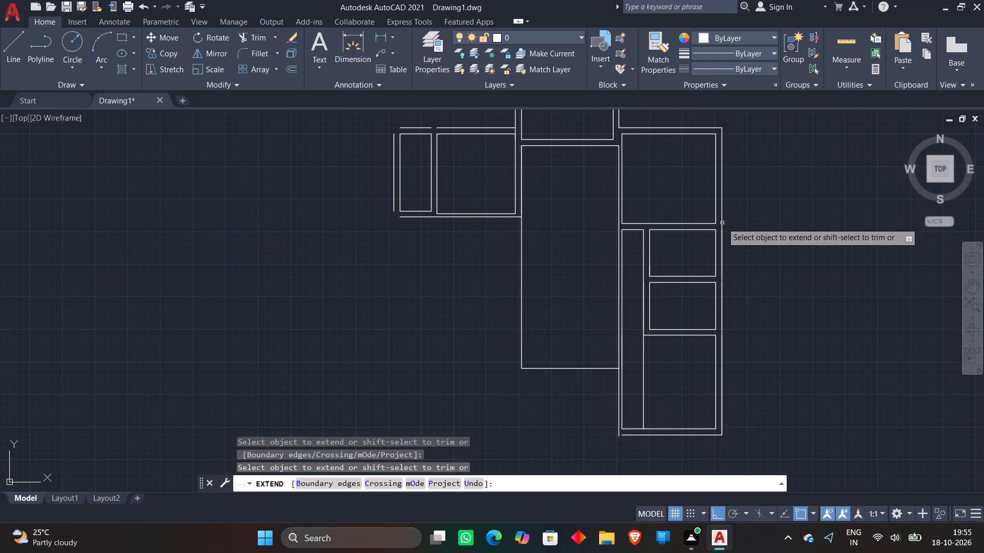
key("Escape")
Extend the upper 8'6" by 6' room's bottom line and the lower one's top line across the narrow passage to its far wall line.
scroll(701, 349, "up", 1)
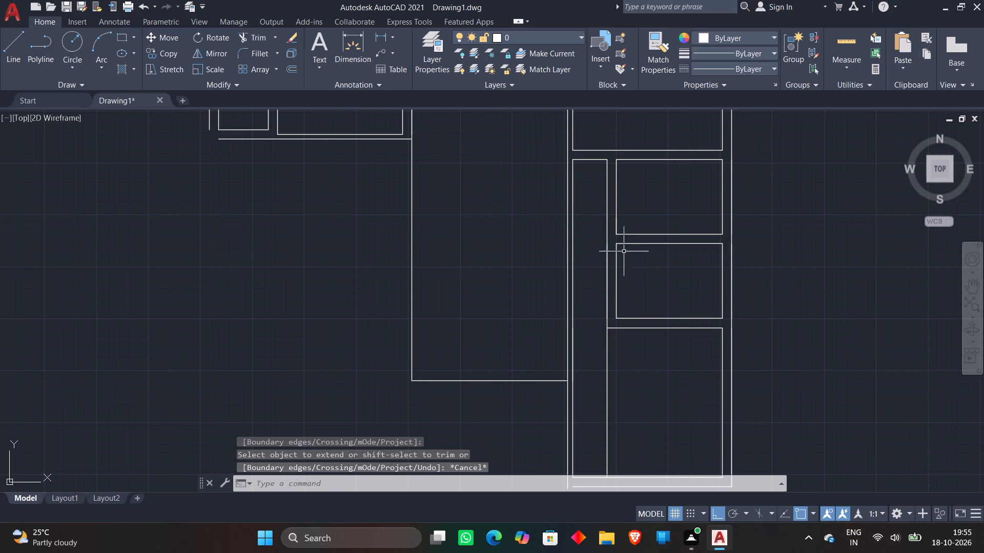
scroll(614, 229, "up", 2)
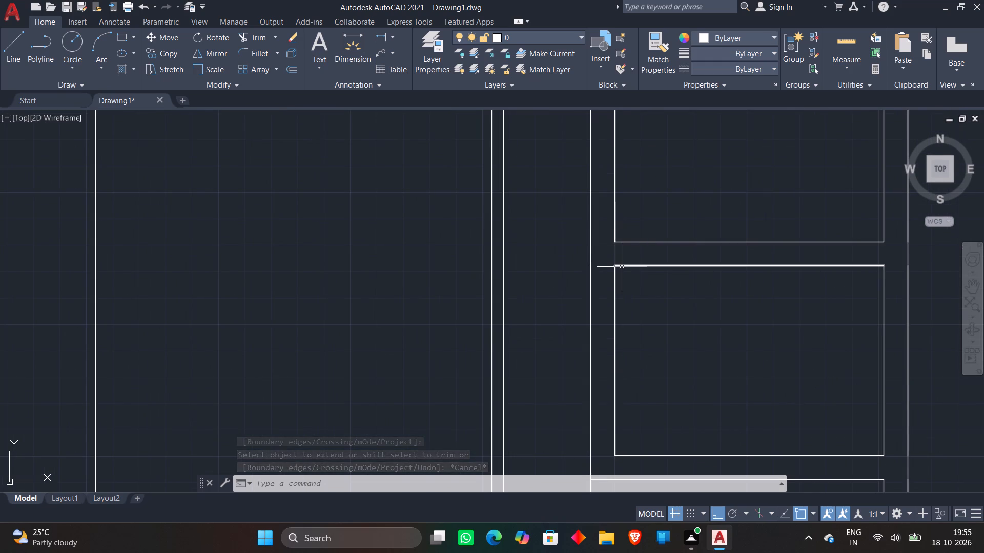
type("ex")
key("space")
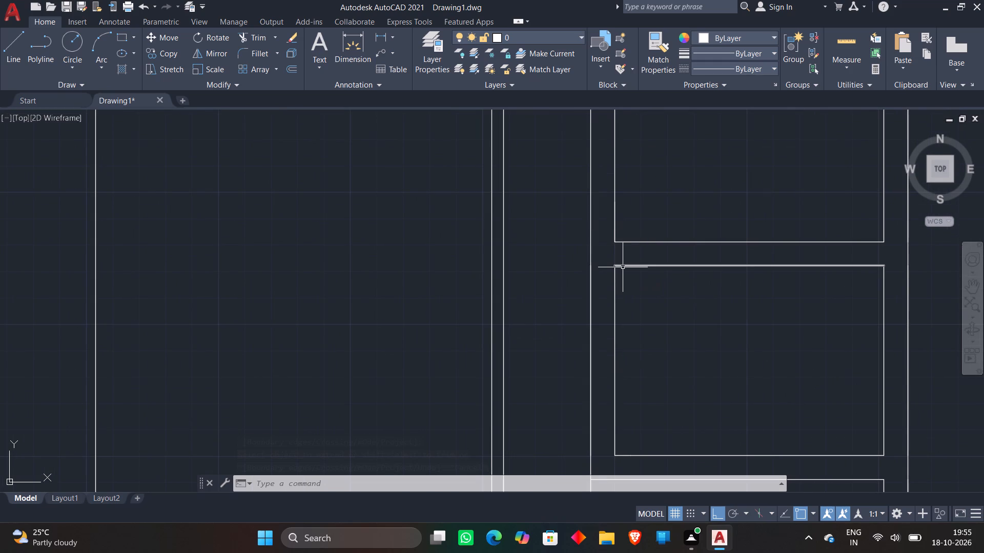
left_click(685, 219)
left_click(675, 294)
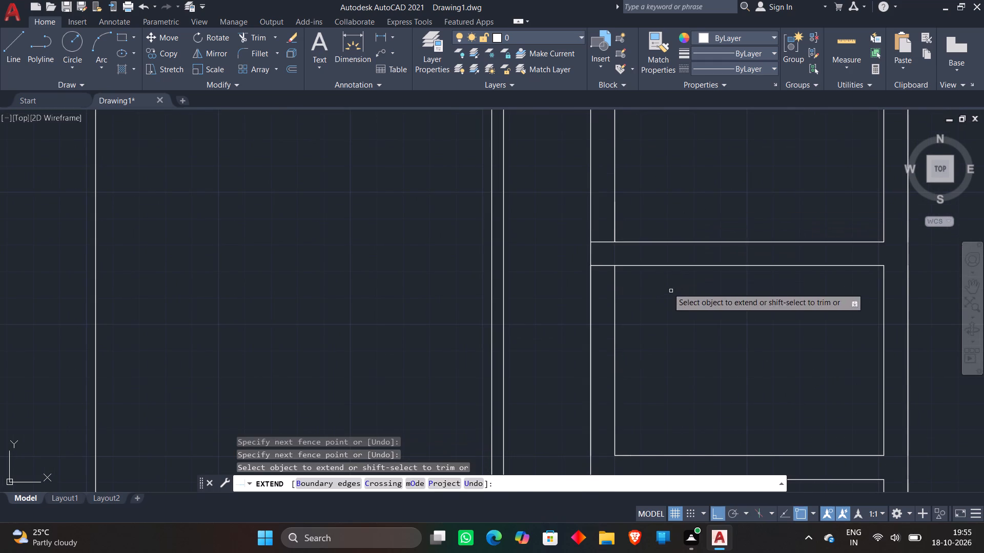
left_click(606, 227)
left_click(600, 271)
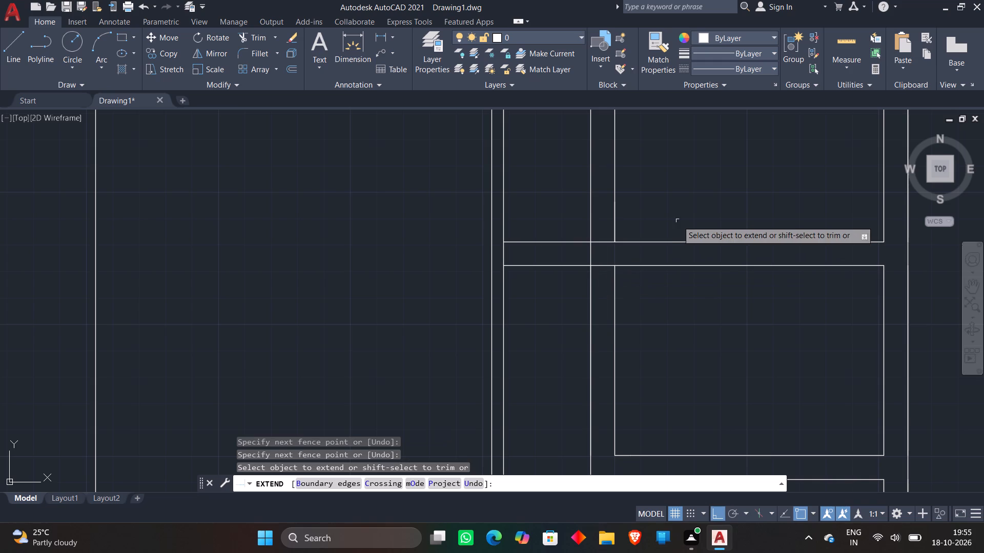
key("Escape")
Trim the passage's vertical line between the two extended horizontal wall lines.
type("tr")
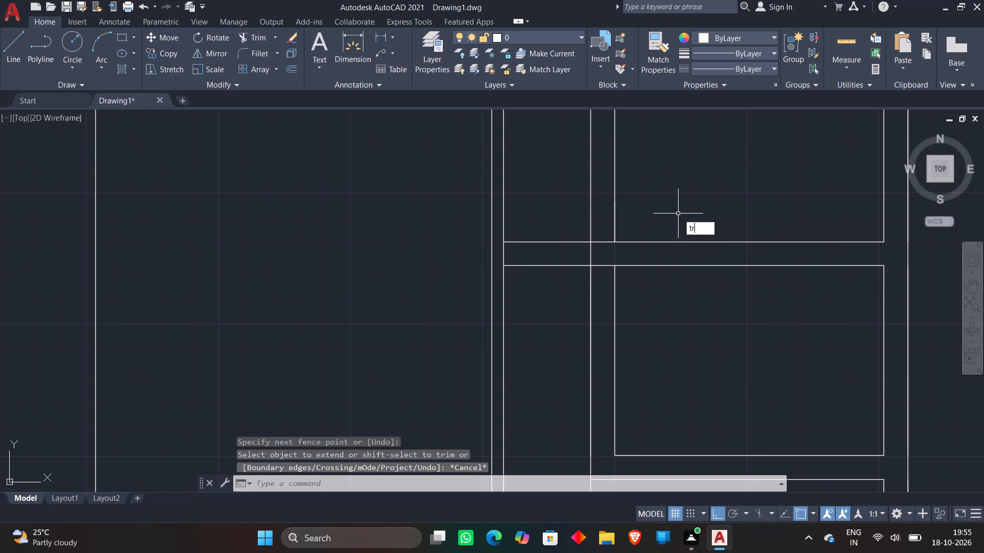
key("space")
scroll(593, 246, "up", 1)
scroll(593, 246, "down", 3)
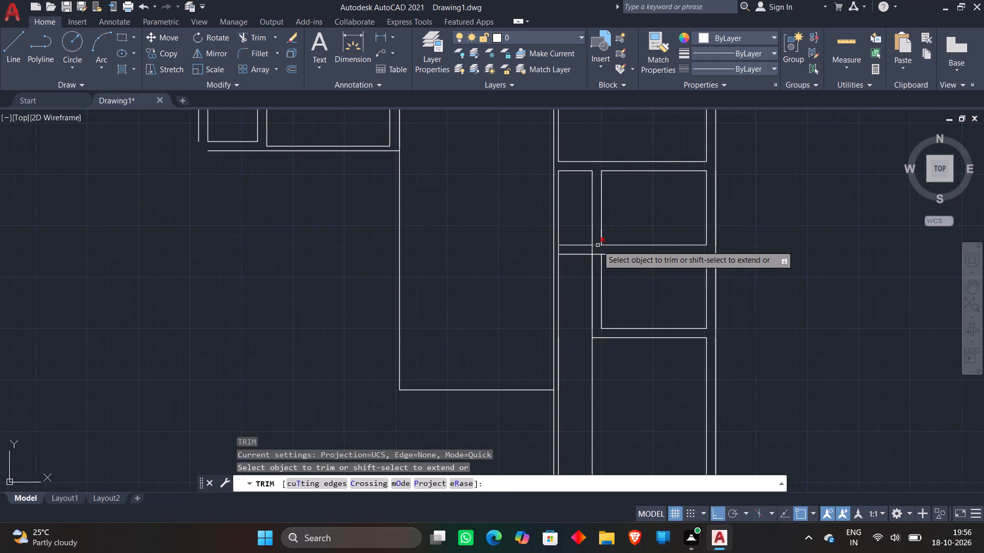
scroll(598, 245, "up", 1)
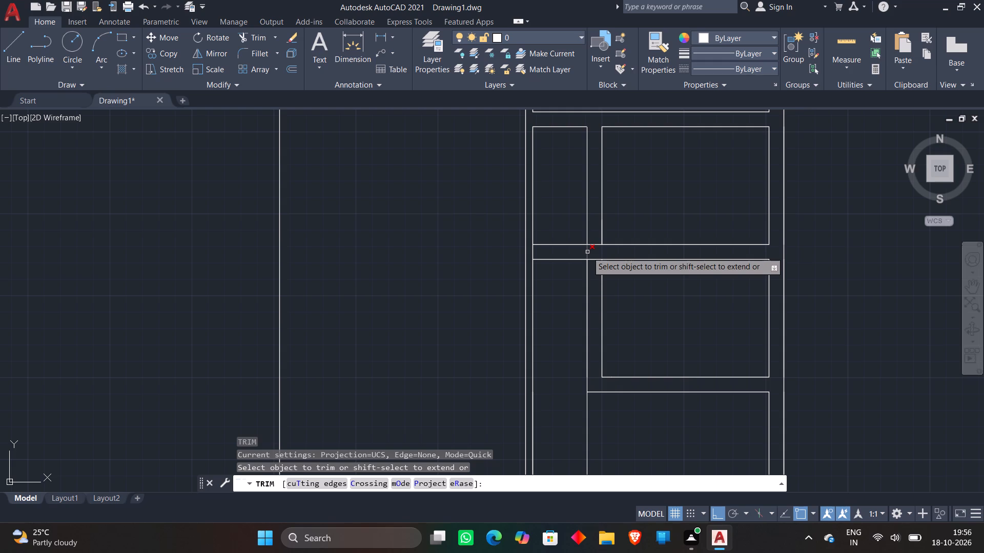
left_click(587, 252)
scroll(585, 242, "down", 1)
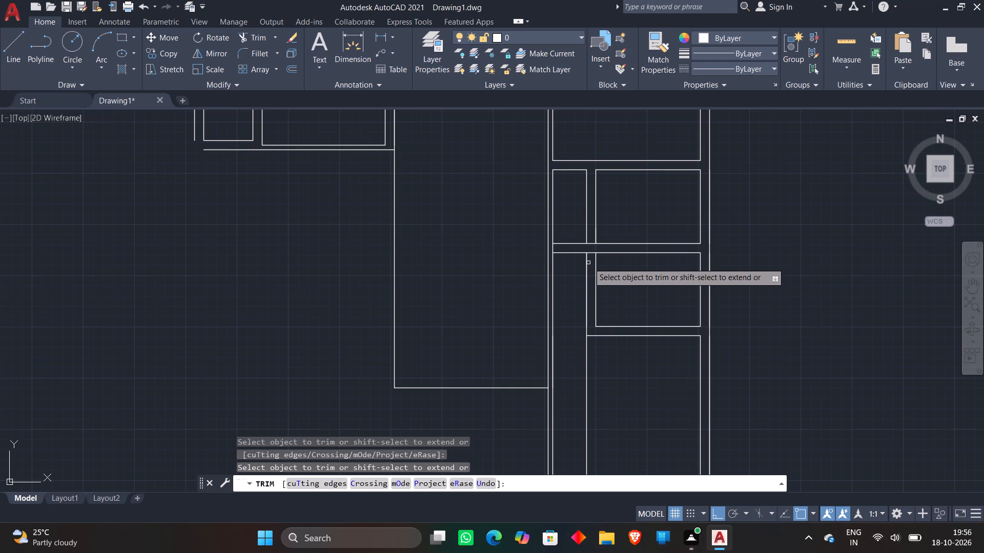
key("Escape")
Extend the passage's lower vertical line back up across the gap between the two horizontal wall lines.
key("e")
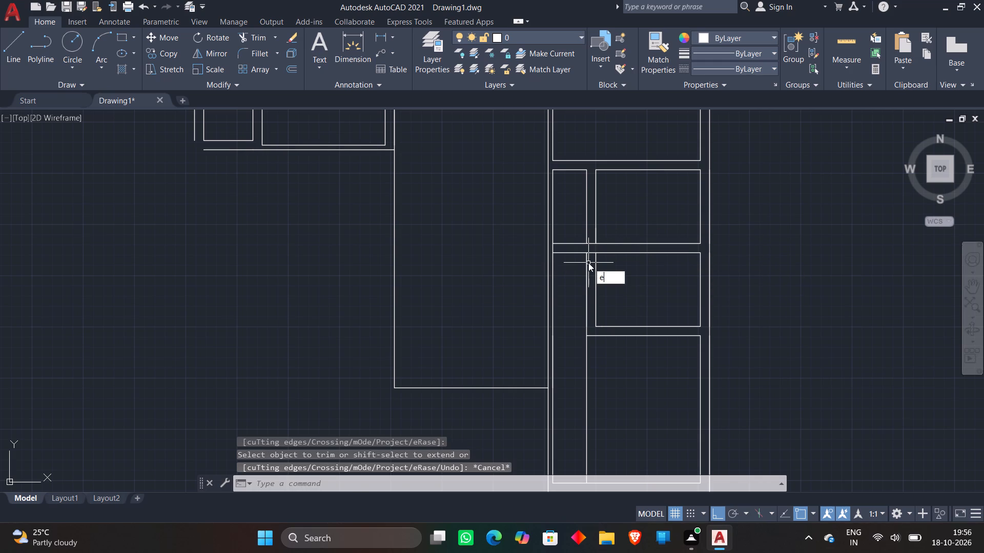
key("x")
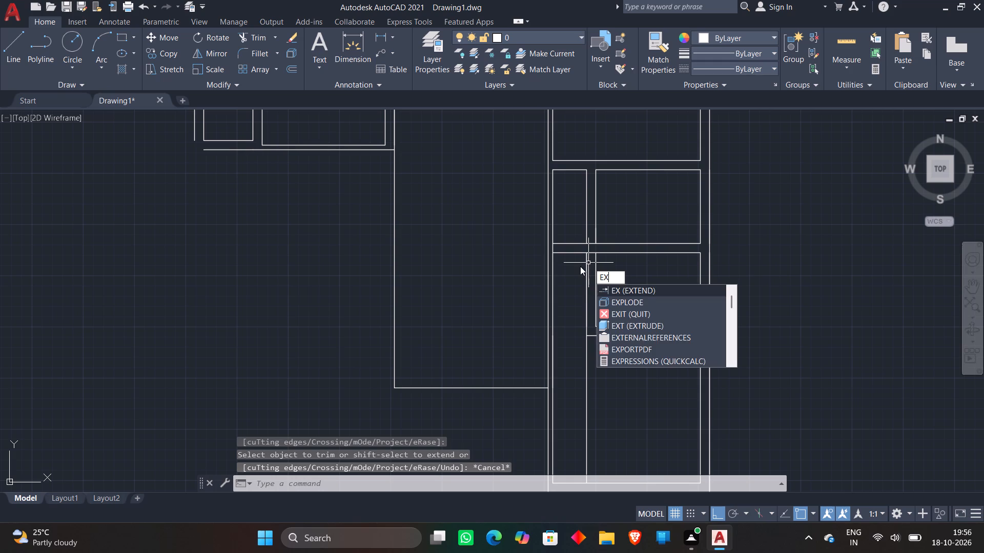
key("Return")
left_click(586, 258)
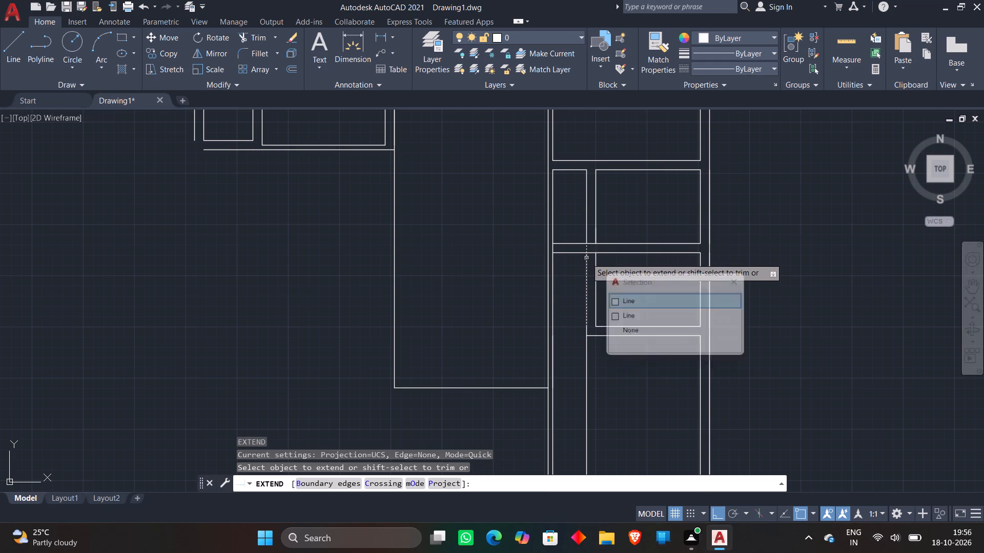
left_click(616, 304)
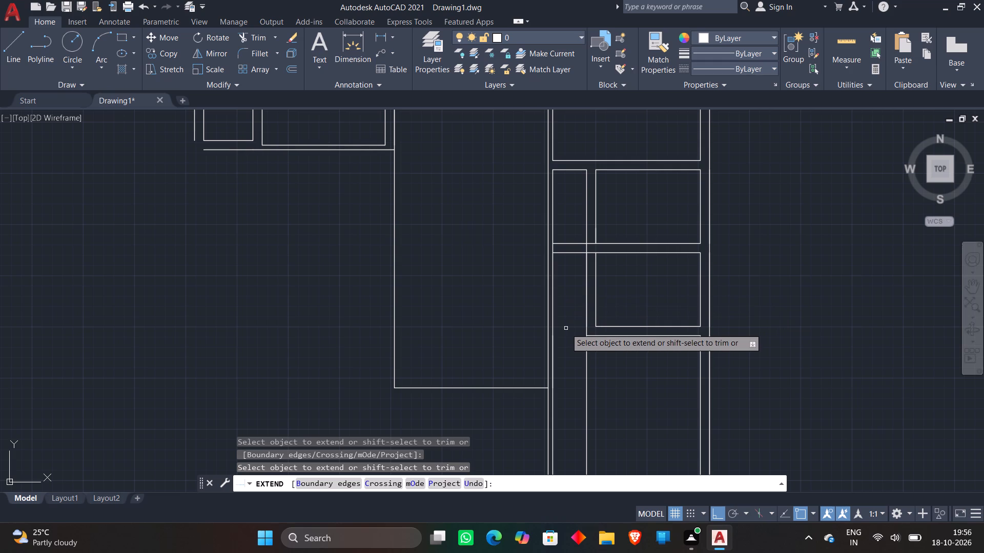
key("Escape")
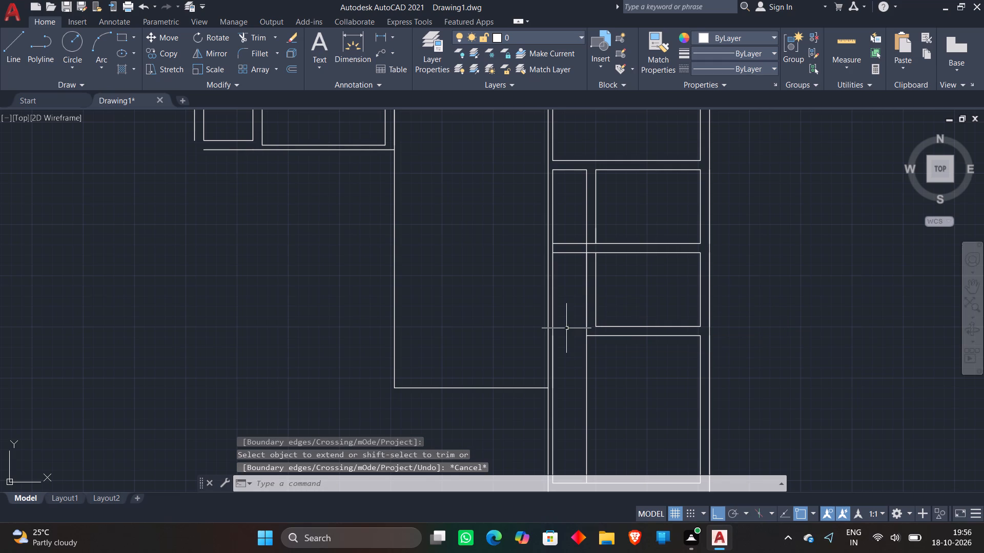
Trim away the part of the passage's vertical line that runs through the 12' by 12' room.
scroll(572, 326, "down", 1)
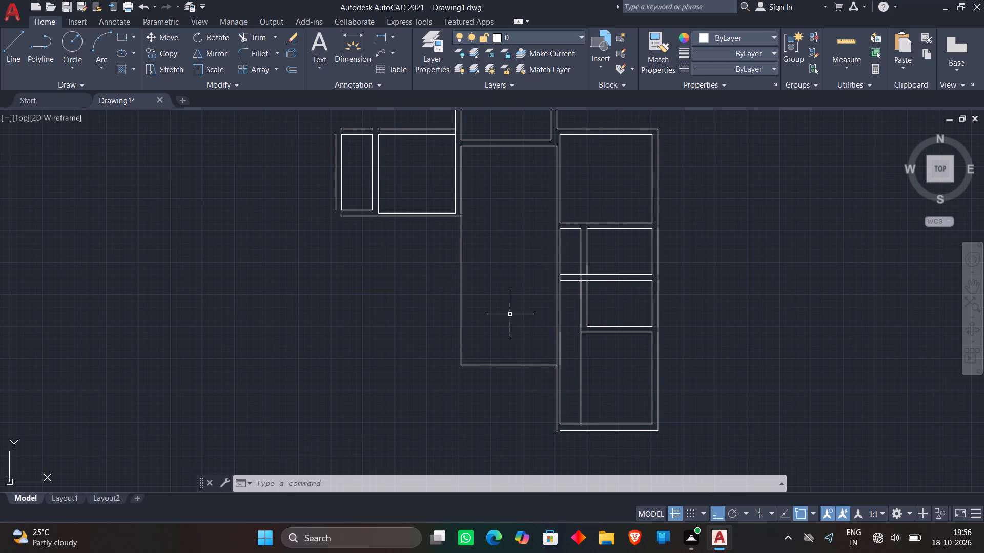
scroll(541, 294, "down", 1)
scroll(583, 349, "up", 2)
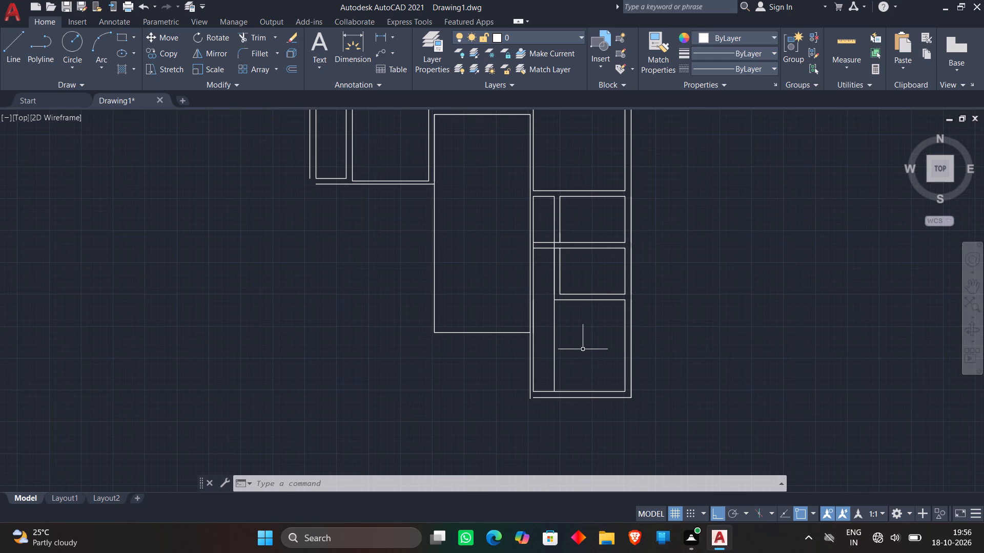
type("tr")
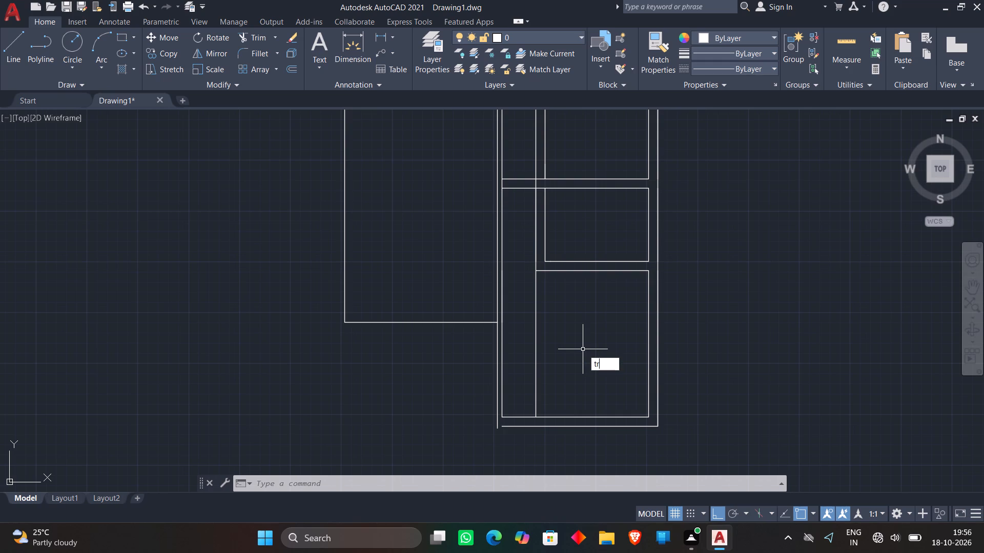
key("space")
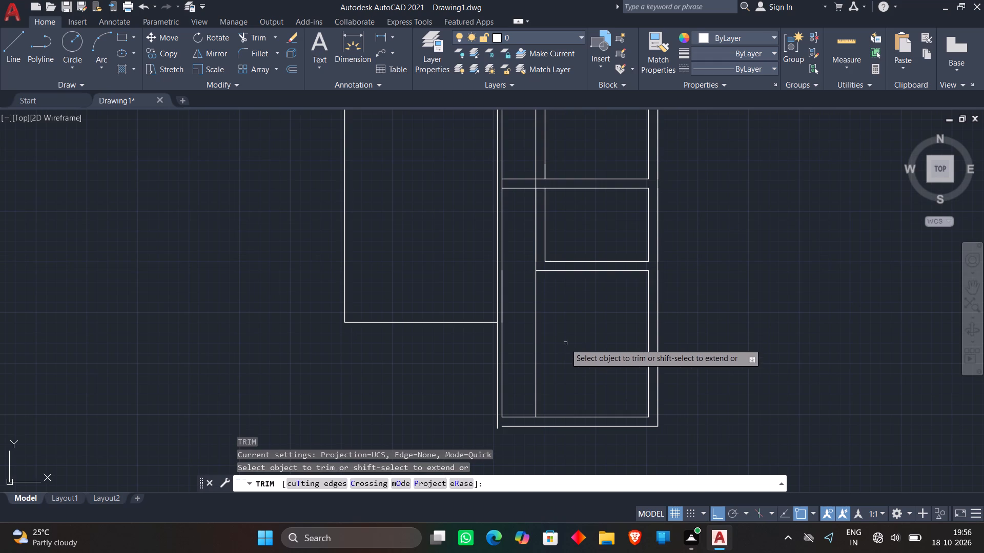
left_click(537, 360)
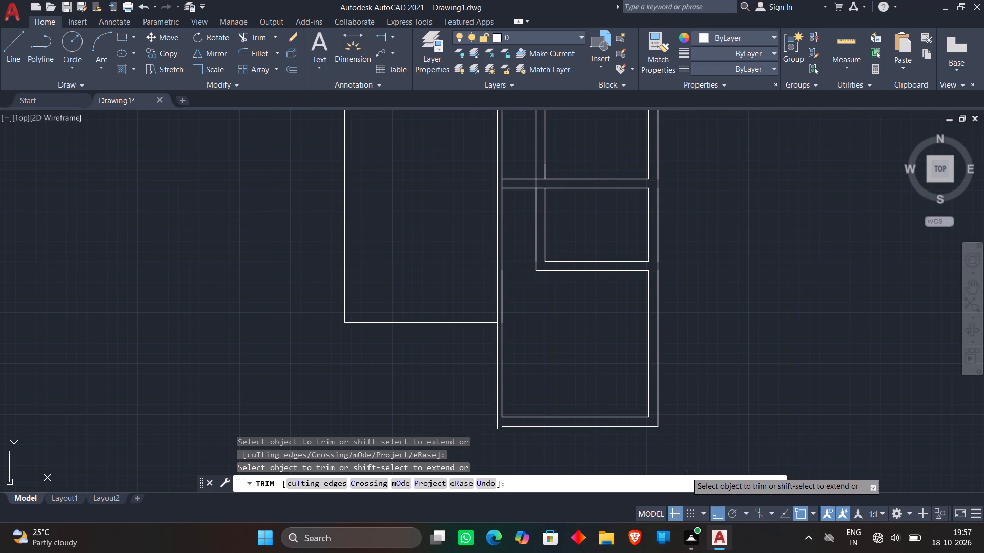
key("Escape")
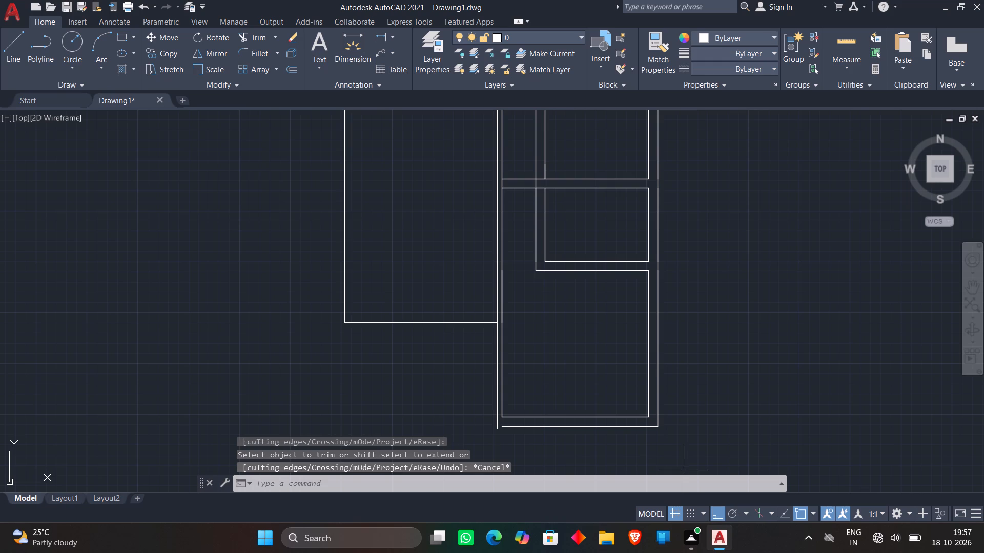
Draw a line 2' outward from the outer wall above the stacked 8'6" by 6' rooms, continuing down to their lower wall level.
scroll(564, 411, "down", 2)
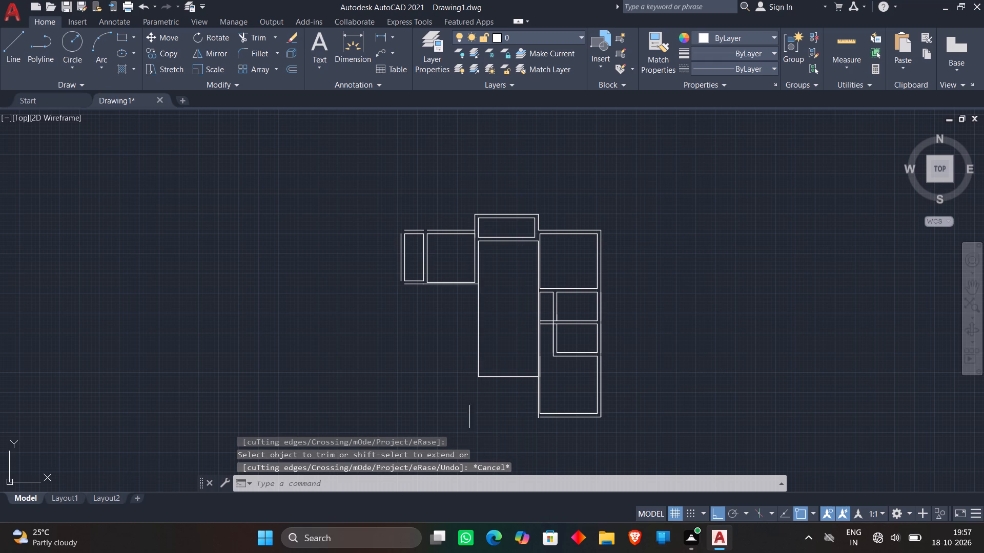
middle_click_drag(432, 386, 435, 386)
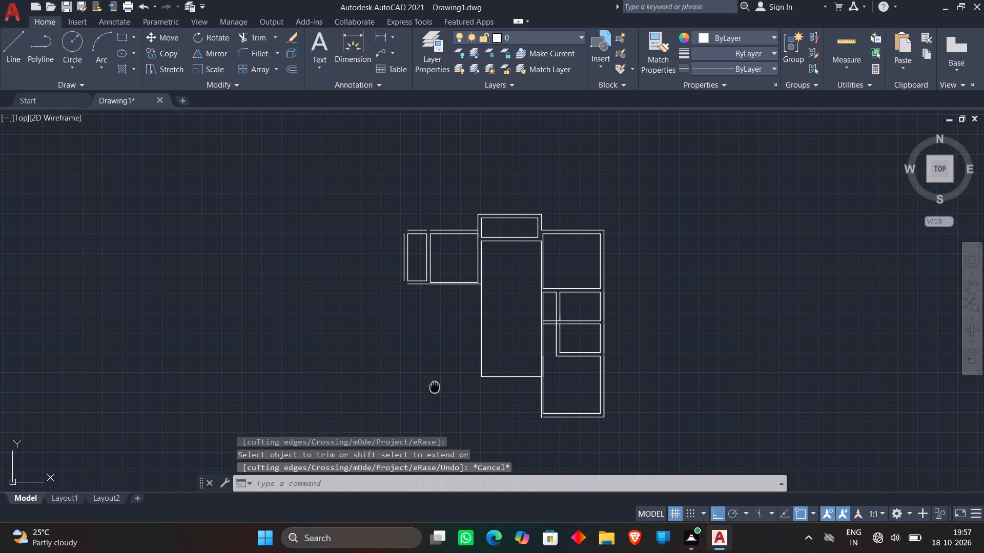
middle_click_drag(435, 386, 484, 388)
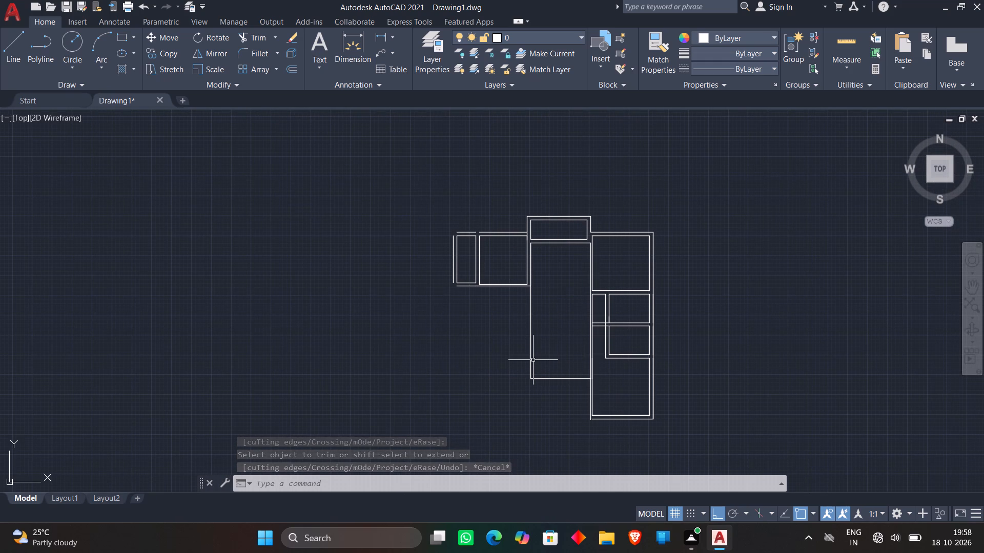
scroll(626, 285, "up", 3)
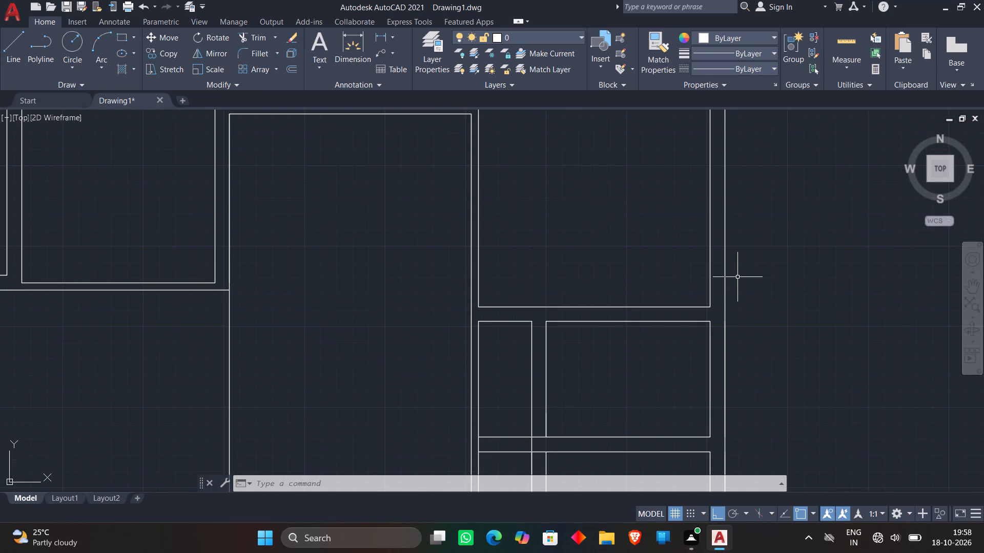
key("l")
key("Return")
scroll(740, 271, "down", 2)
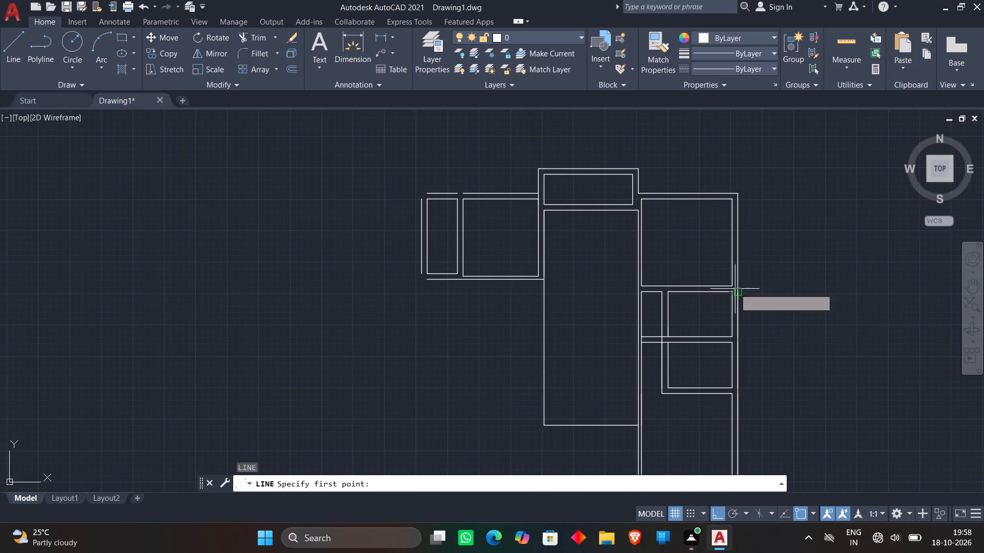
left_click(737, 283)
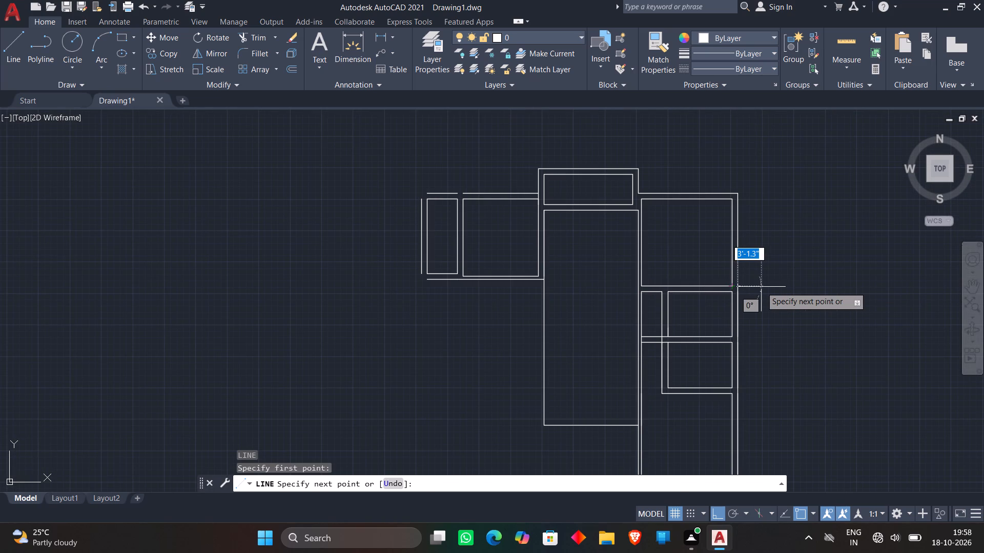
type("2'")
key("Return")
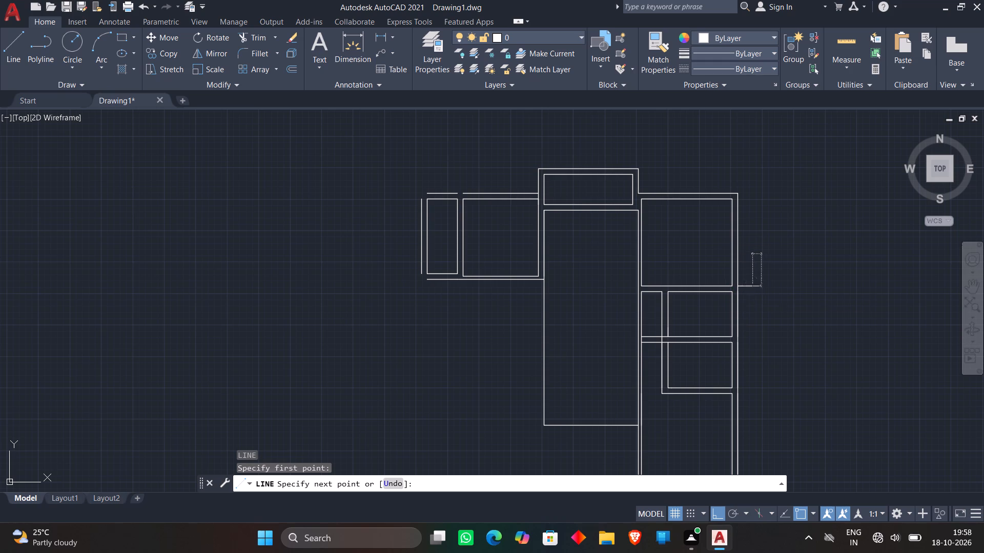
scroll(761, 287, "down", 2)
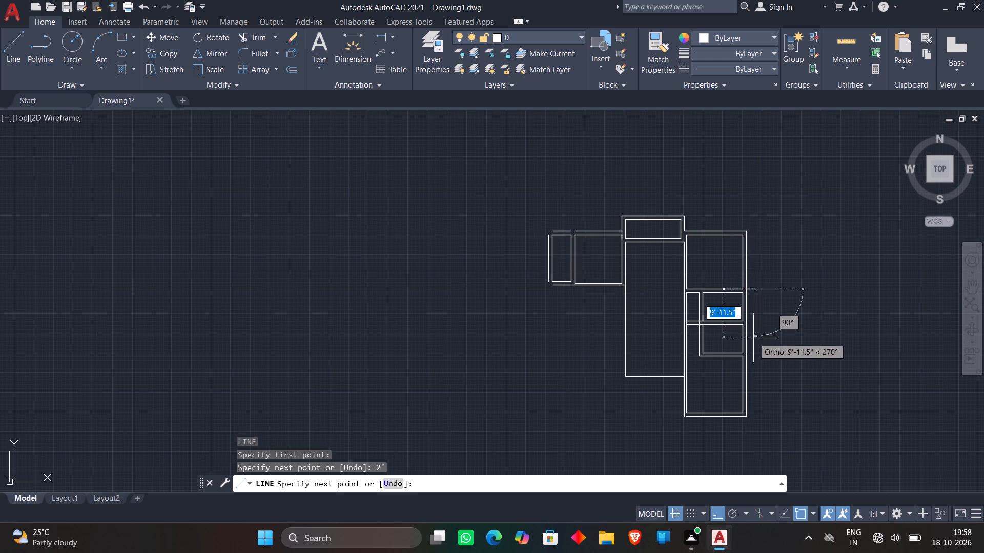
scroll(753, 337, "up", 2)
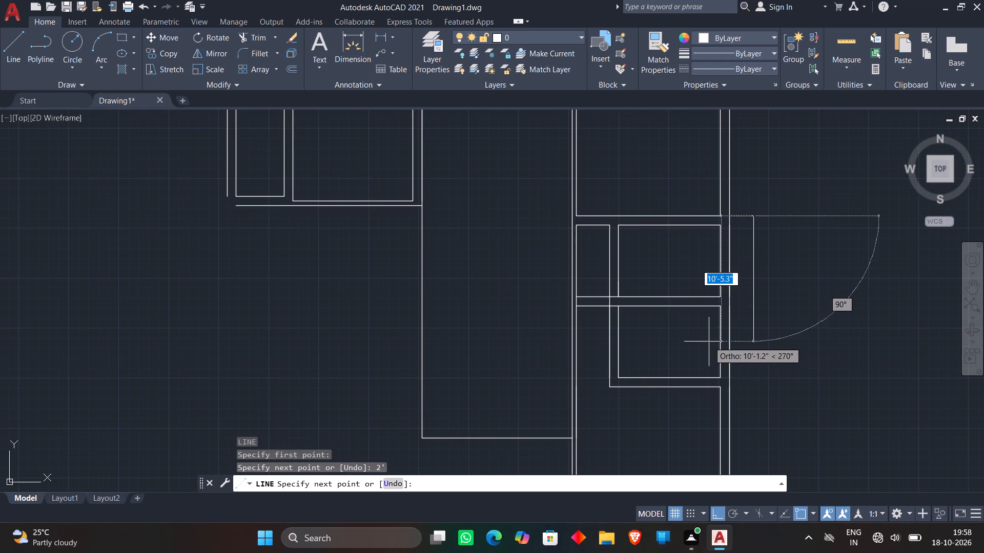
scroll(737, 368, "down", 1)
middle_click_drag(737, 368, 730, 310)
scroll(725, 323, "up", 3)
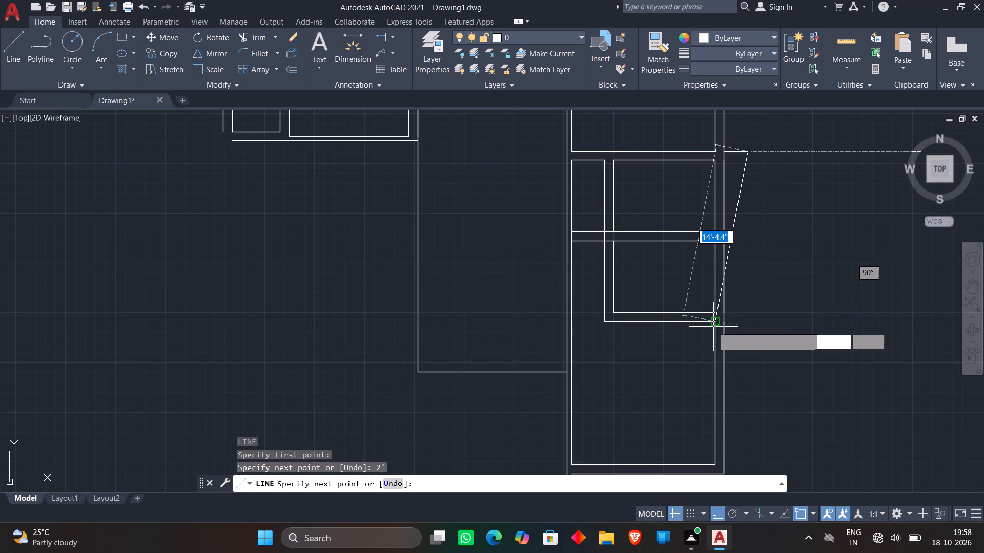
left_click(745, 321)
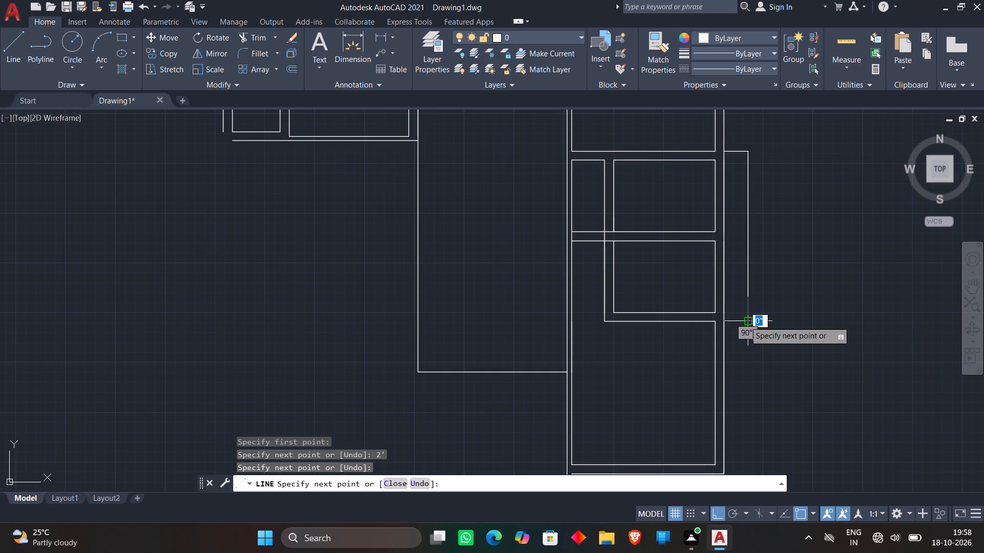
key("Escape")
Extend the wall line below the lower 8'6" by 6' room to the outer wall line.
scroll(746, 317, "up", 3)
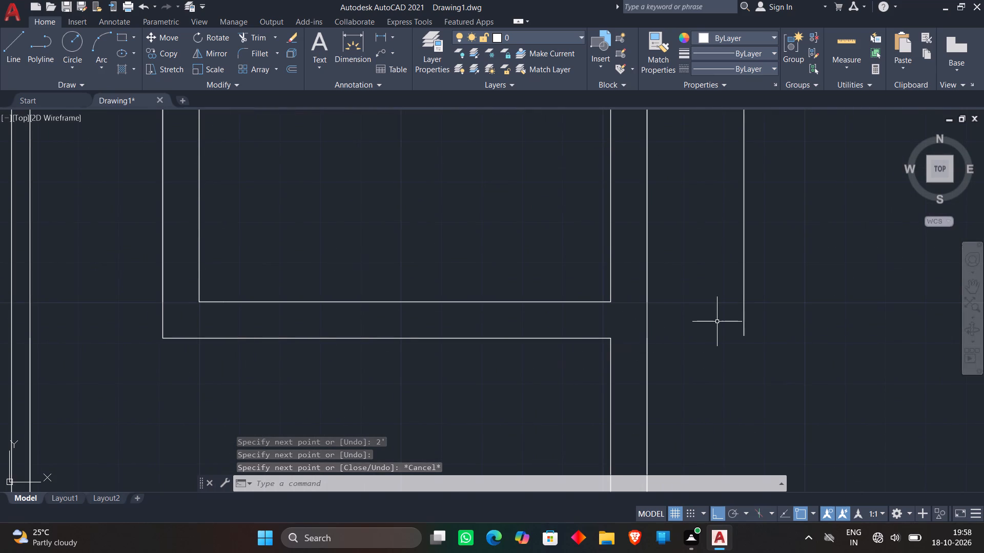
type("ex")
key("space")
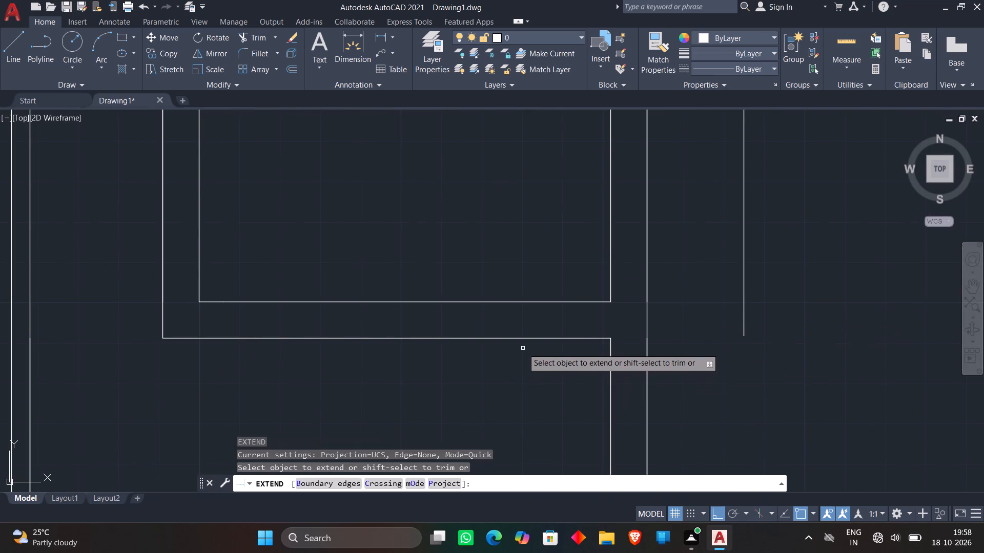
left_click(563, 337)
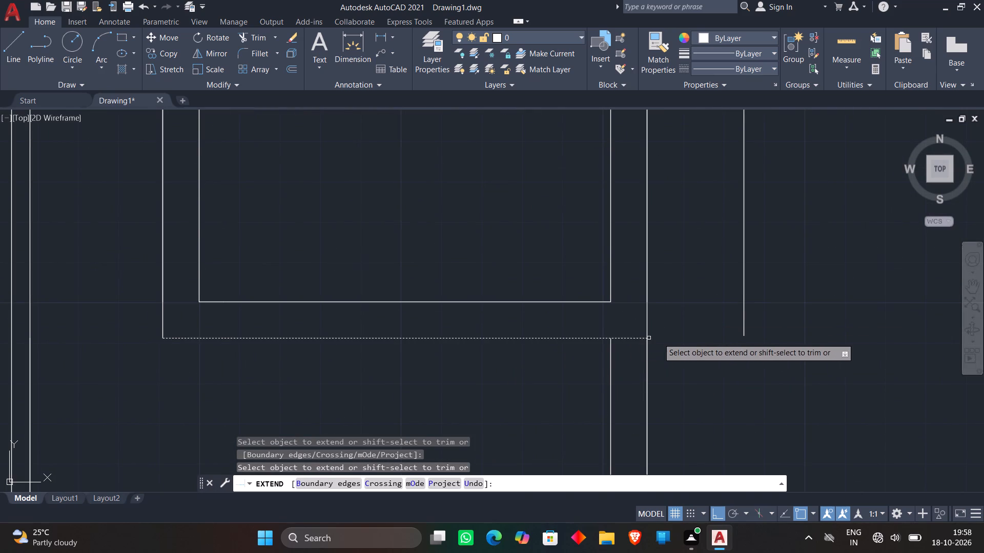
key("Escape")
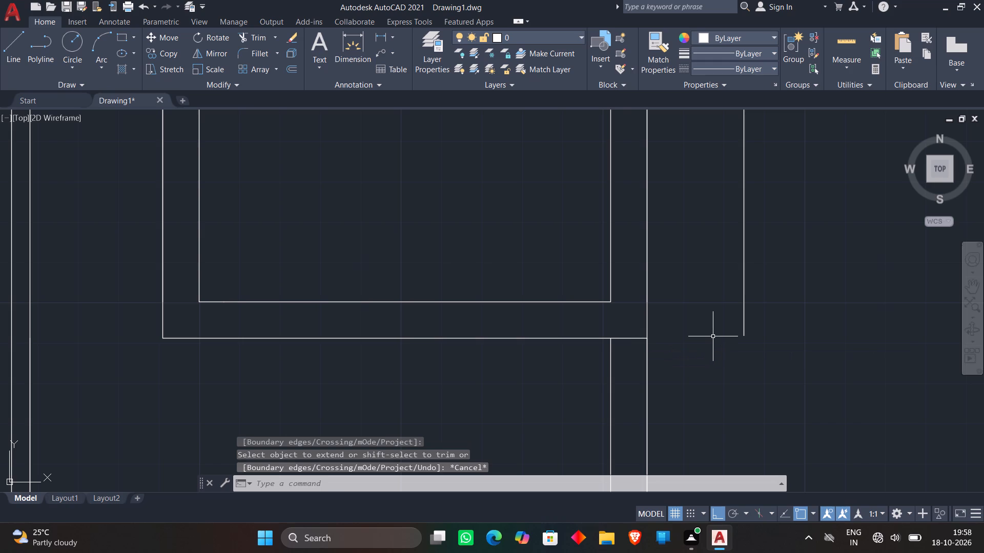
Lengthen the projection's vertical line downward with a short line and extend the wall line below the lower room to meet it.
key("l")
key("Return")
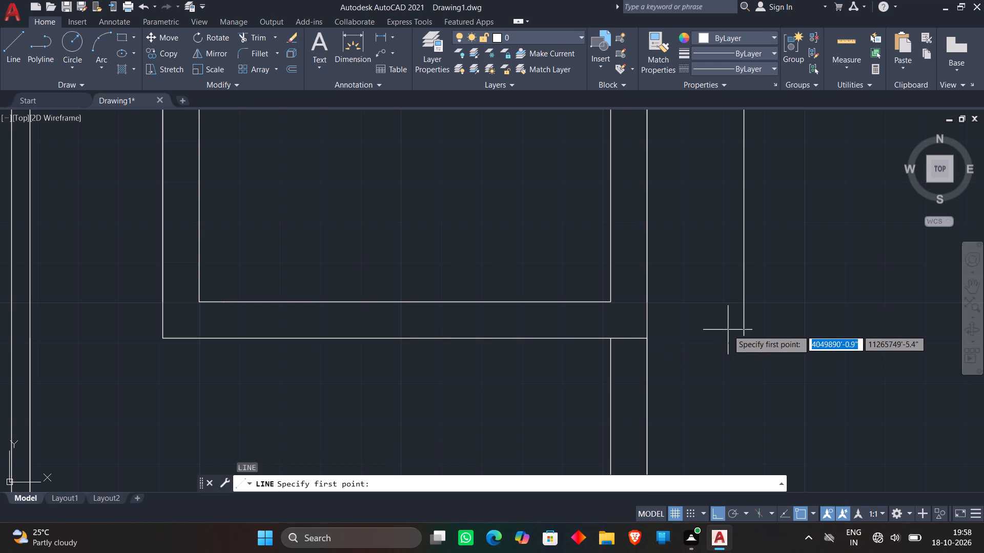
left_click(743, 336)
left_click(750, 401)
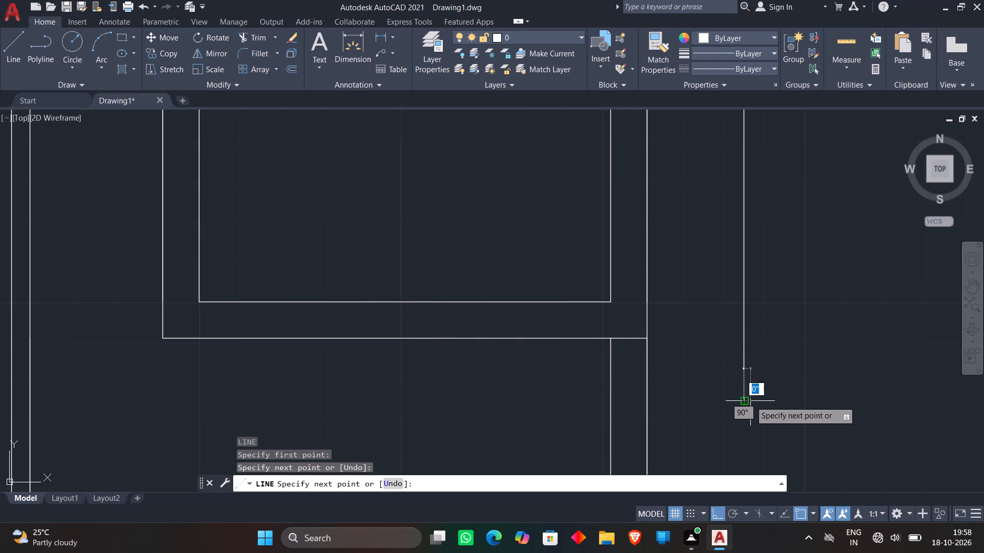
key("Escape")
type("ex")
key("space")
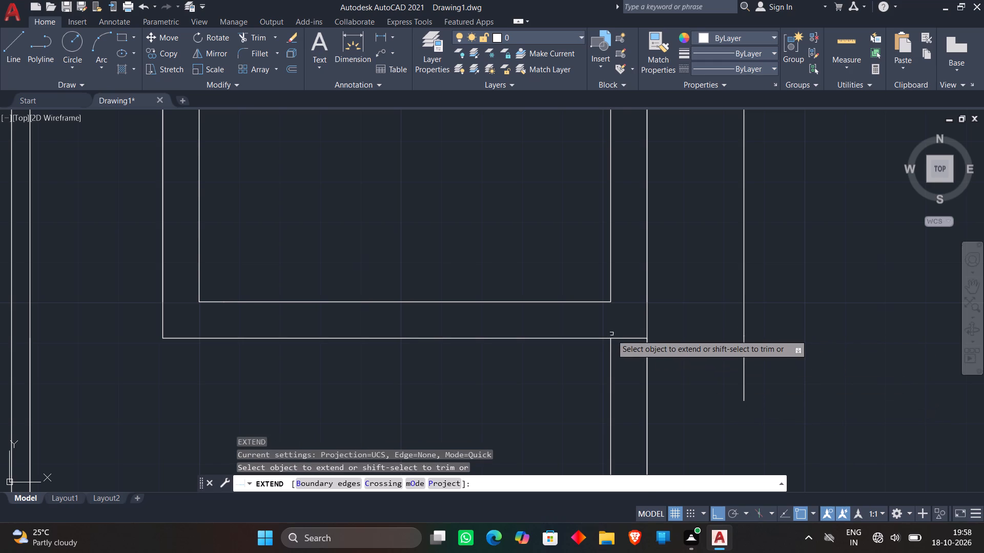
left_click(625, 338)
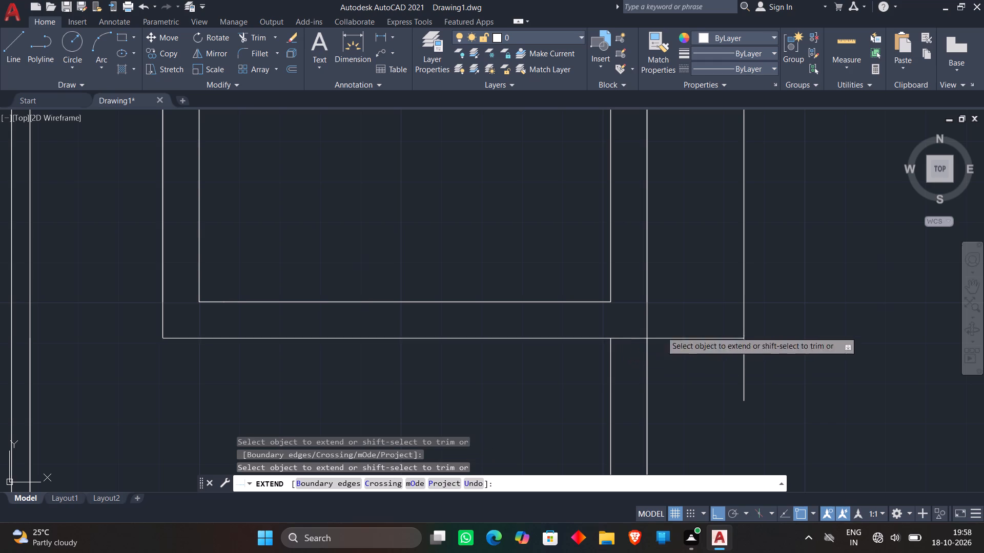
key("Escape")
Trim the part of the projection's vertical line that overhangs below its bottom line.
type("tr")
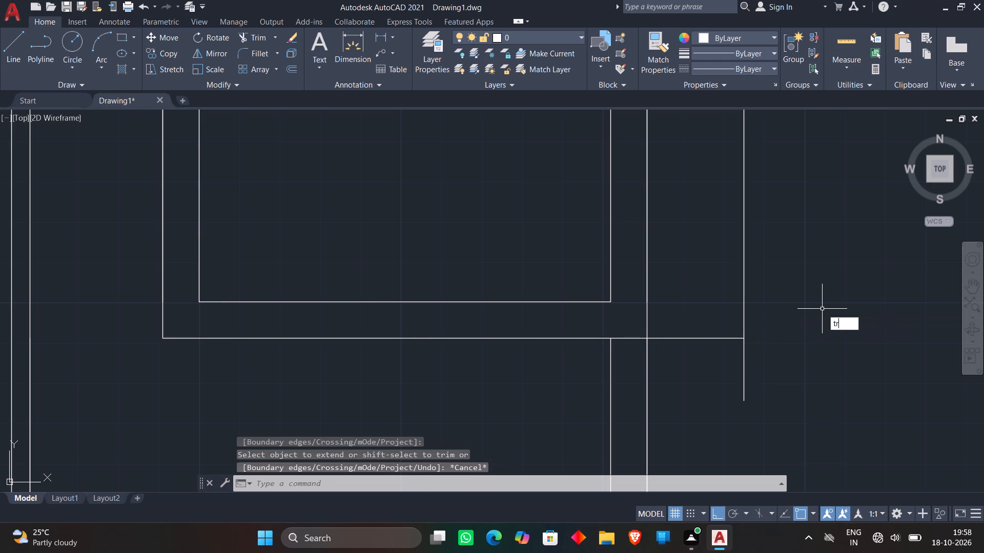
key("space")
left_click(768, 356)
left_click(704, 375)
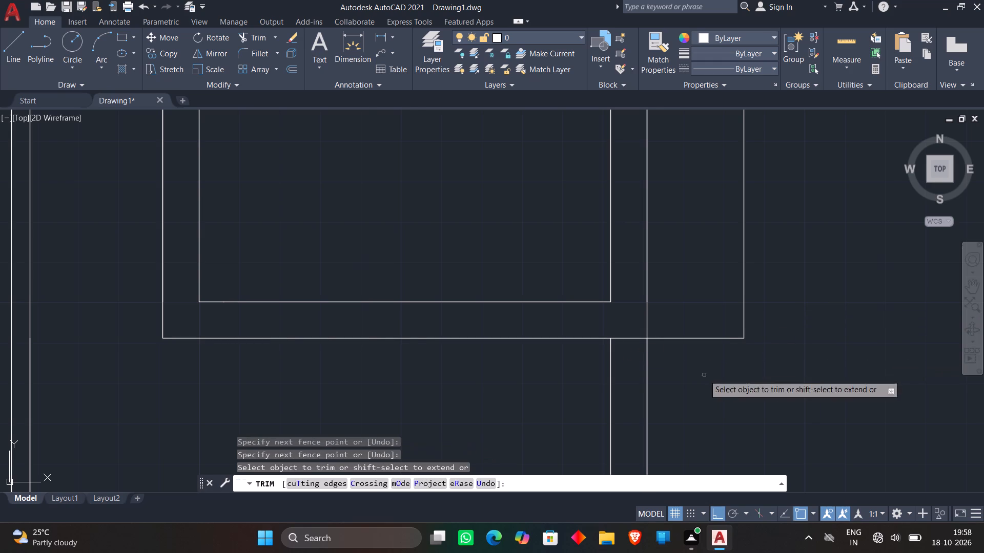
scroll(764, 341, "down", 3)
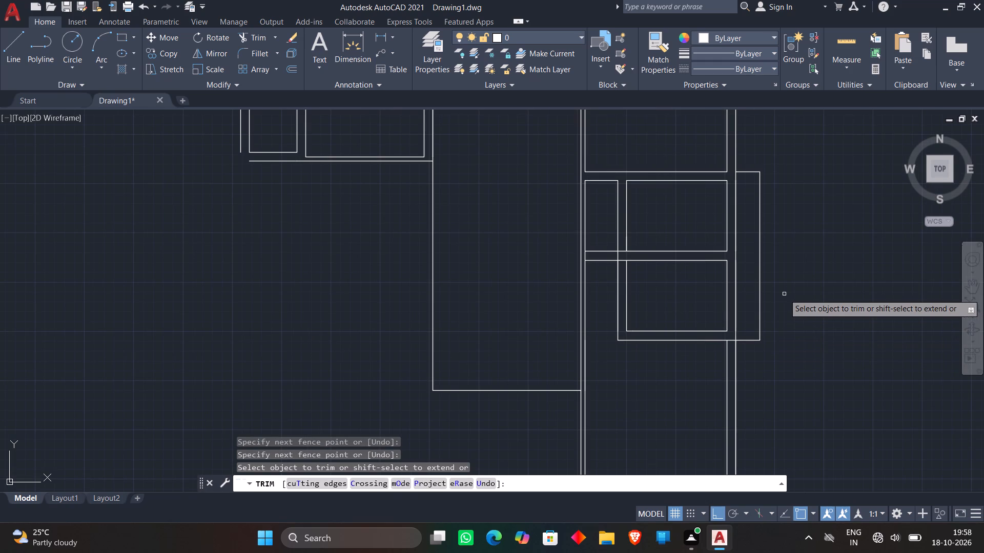
key("Escape")
Extend the projection's top line inward through the outer wall to the inner wall line.
type("ex")
key("space")
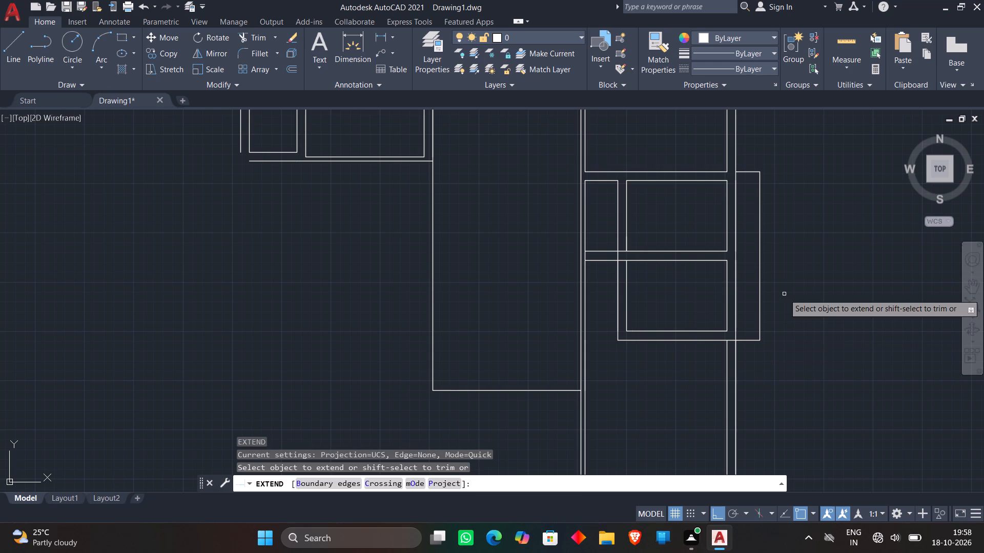
left_click(742, 173)
key("Escape")
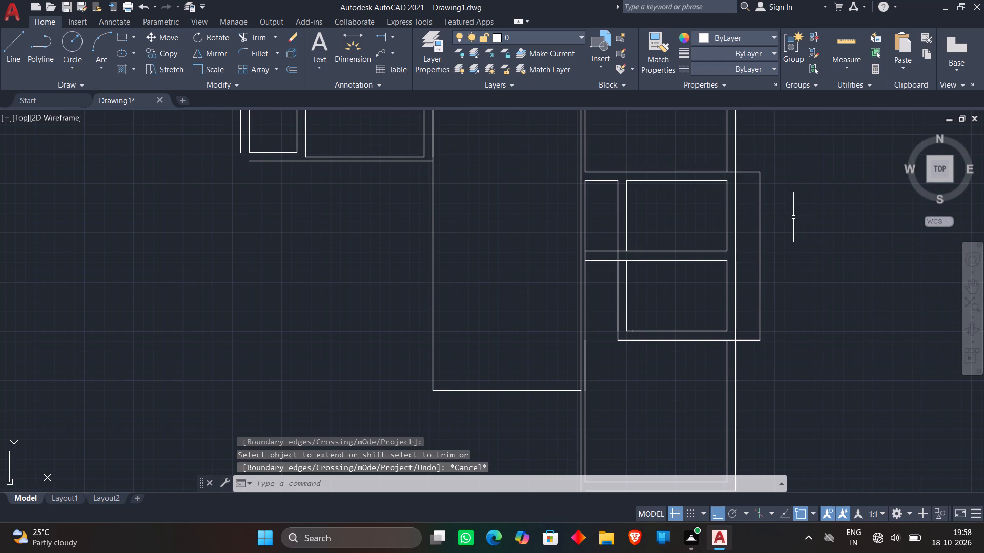
key("o")
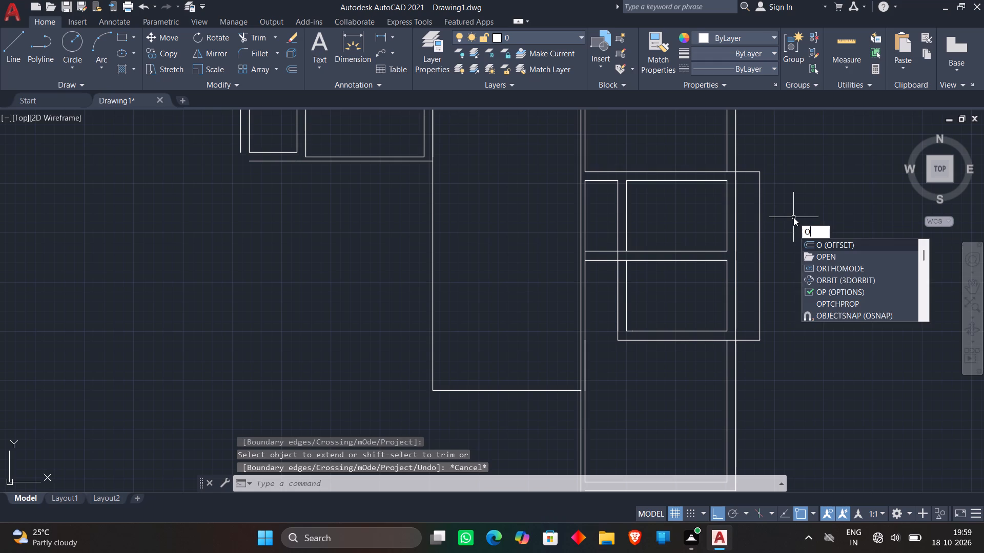
key("Escape")
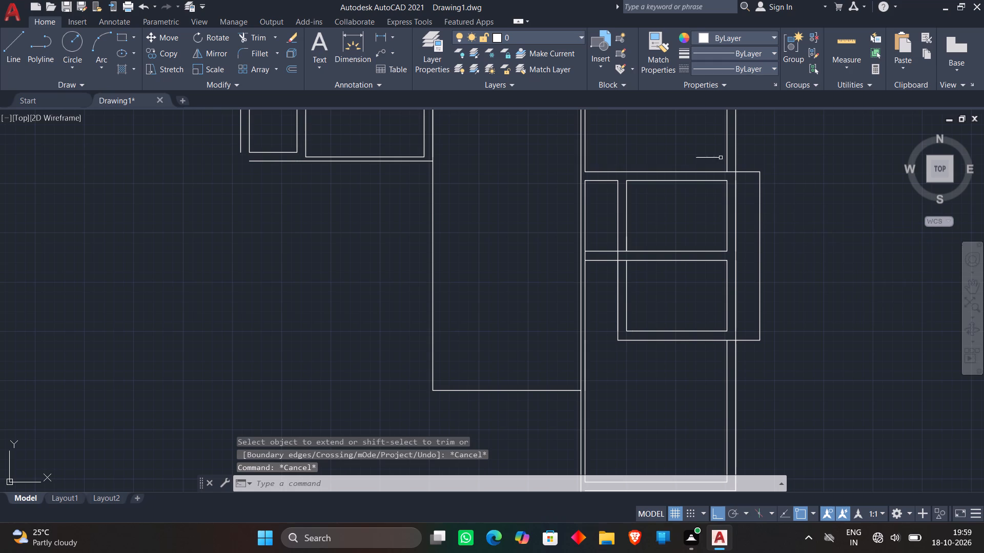
Join the projection's top line, outer vertical line and bottom line.
left_click(747, 171)
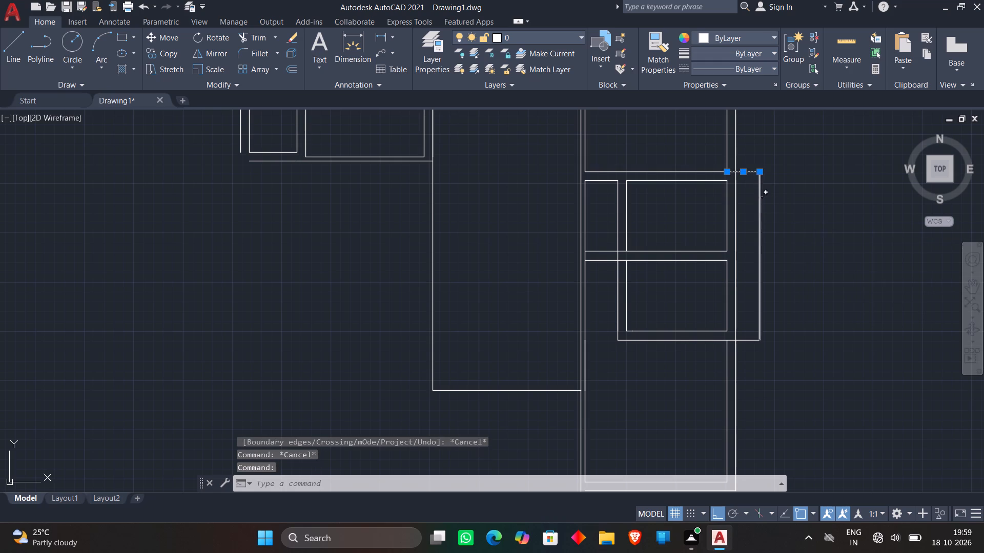
left_click(759, 205)
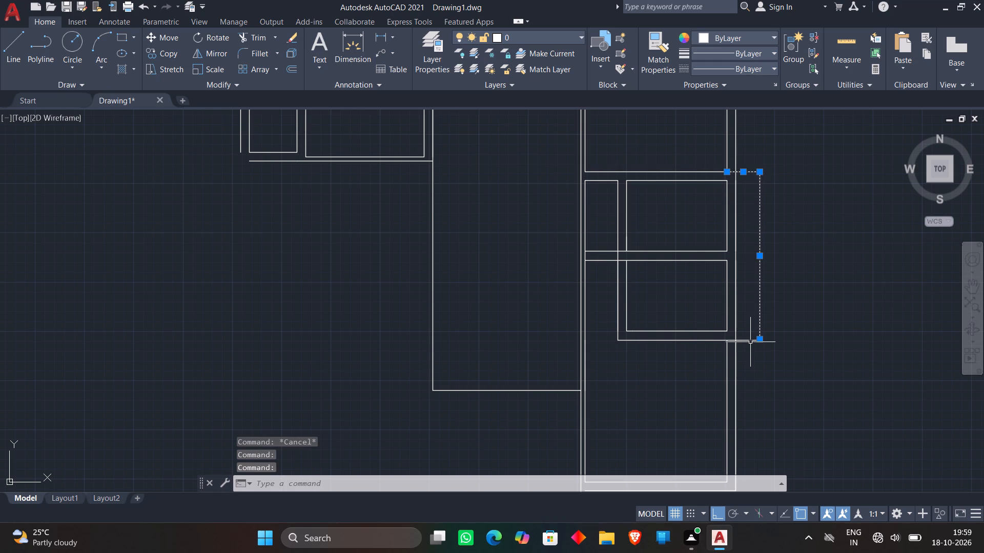
scroll(748, 324, "up", 1)
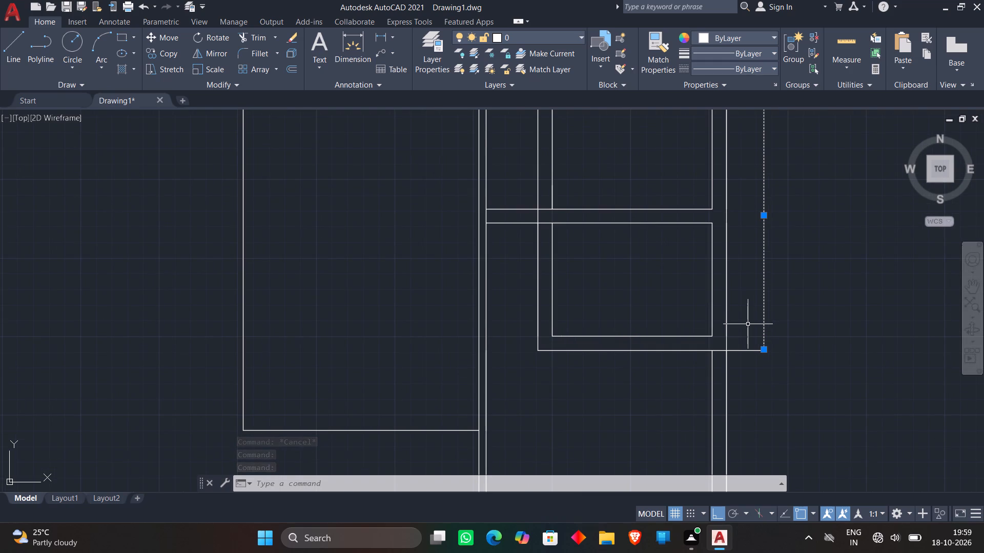
left_click(752, 350)
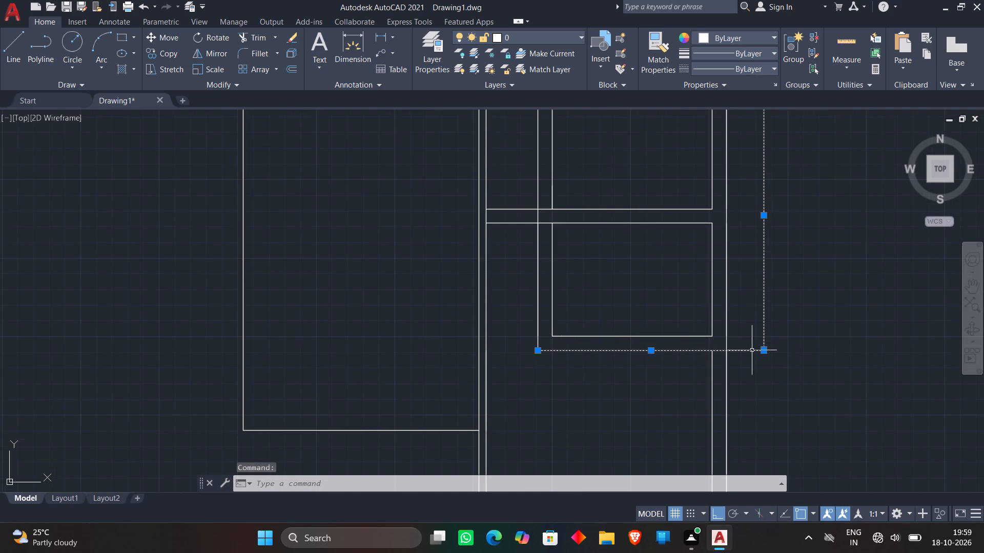
key("j")
key("Return")
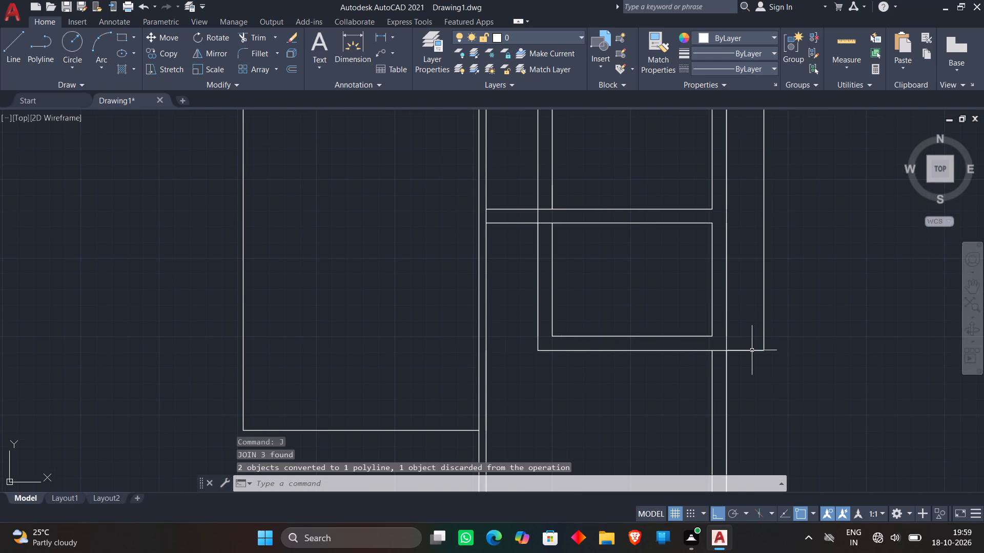
Offset the projection's bottom line and its joined top and vertical lines 4" inward.
key("o")
key("Return")
type("2\"")
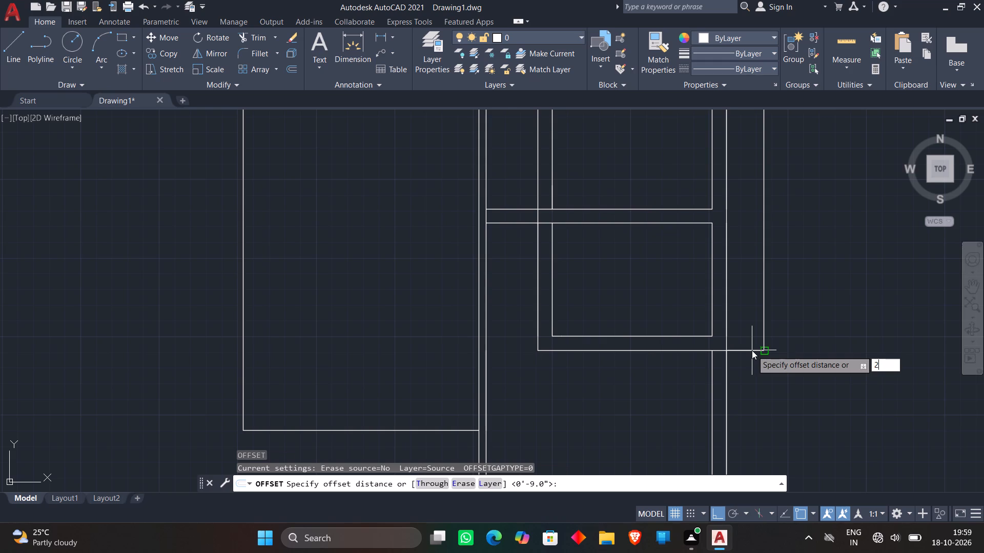
key("BackSpace")
key("BackSpace")
type("4\"")
key("Return")
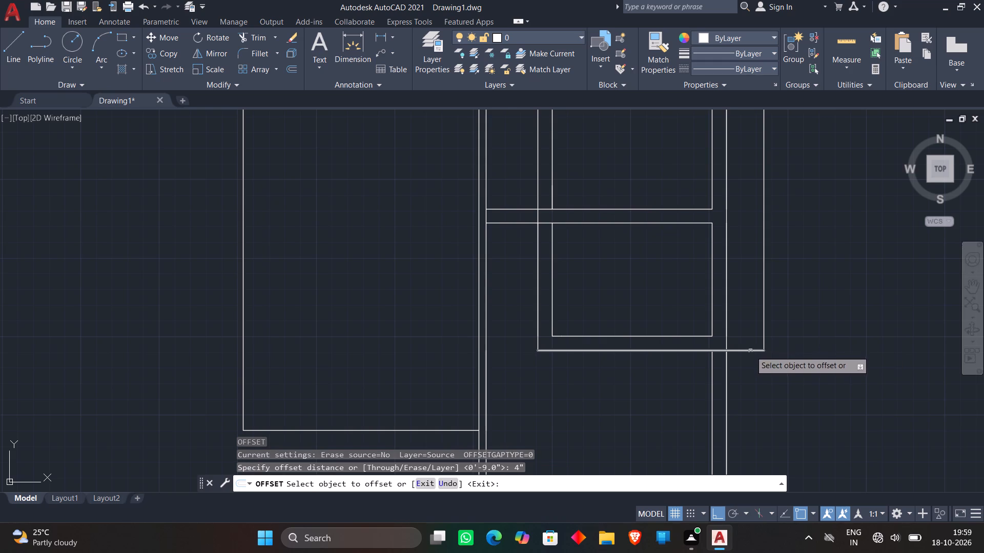
left_click(751, 350)
left_click(751, 329)
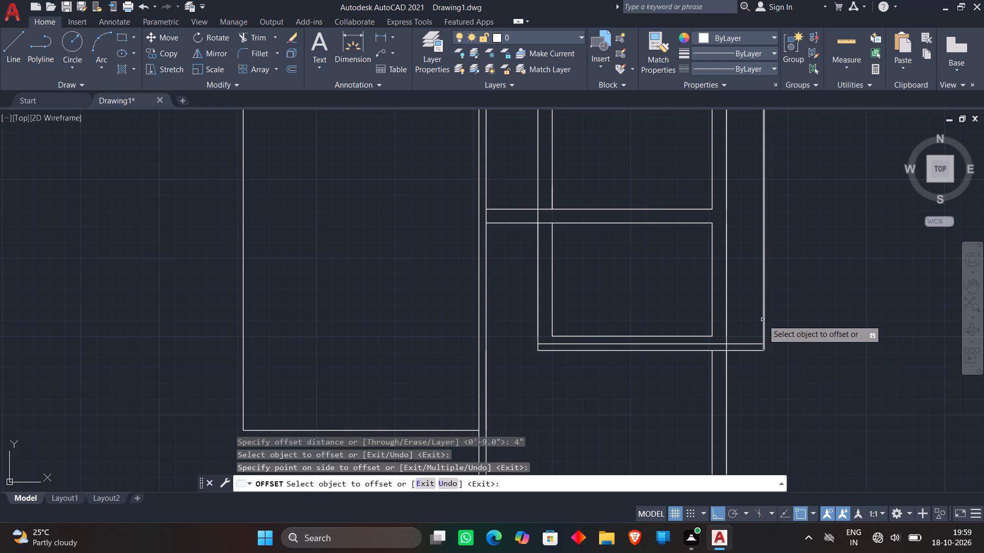
left_click(763, 320)
left_click(750, 323)
scroll(772, 311, "down", 2)
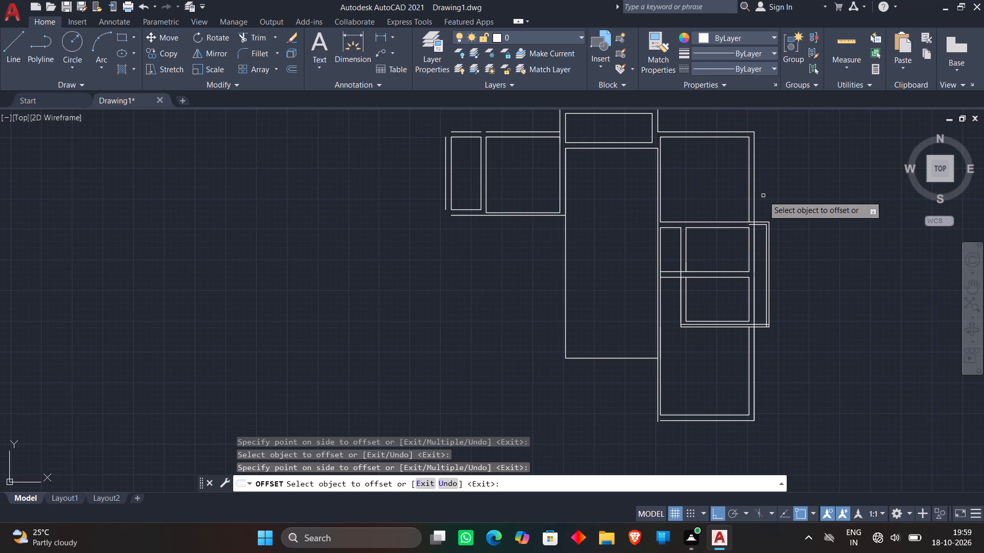
Trim the projection's inner lines where they run into the rooms' outer wall and where they overrun the bottom outer corner.
key("Escape")
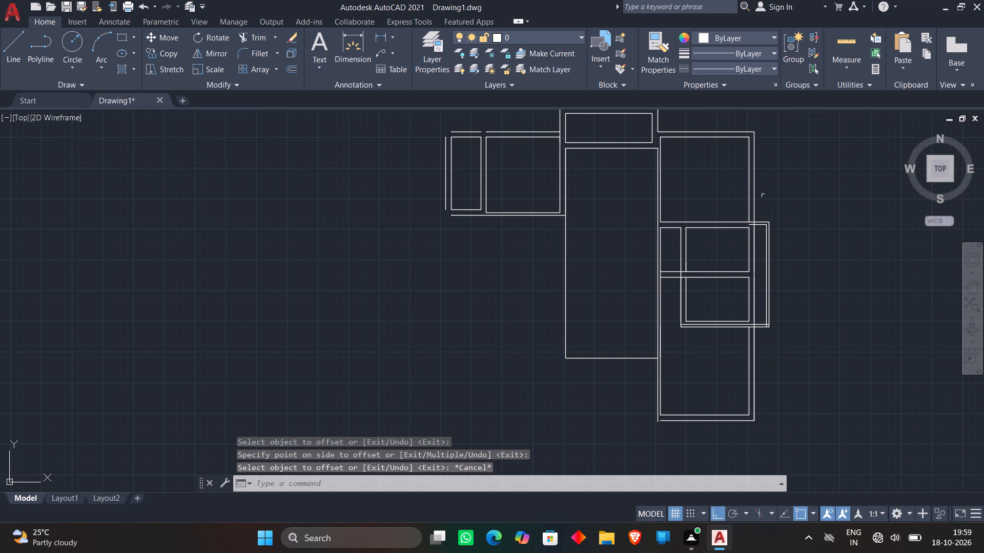
type("tr")
key("space")
scroll(762, 239, "up", 3)
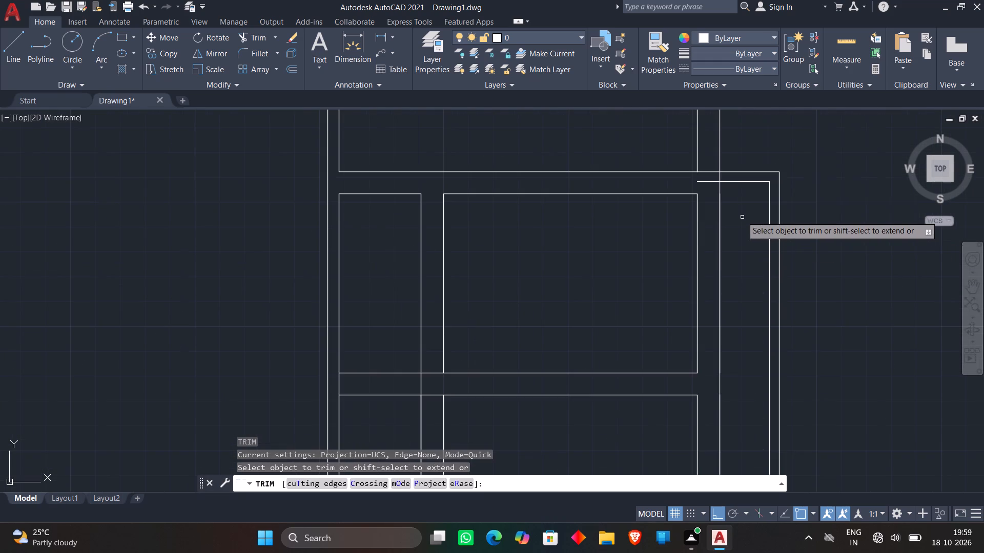
left_click(713, 182)
scroll(743, 173, "down", 3)
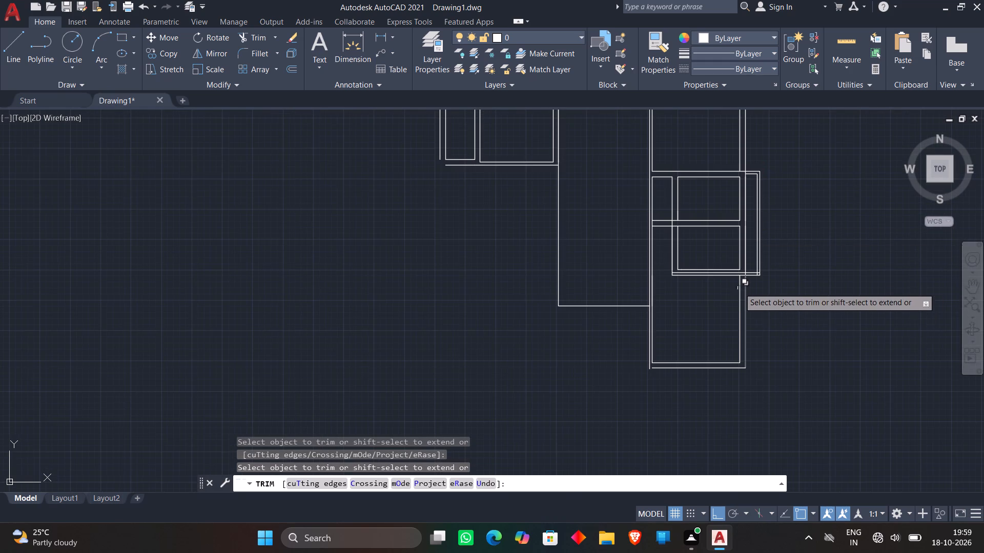
scroll(743, 282, "up", 3)
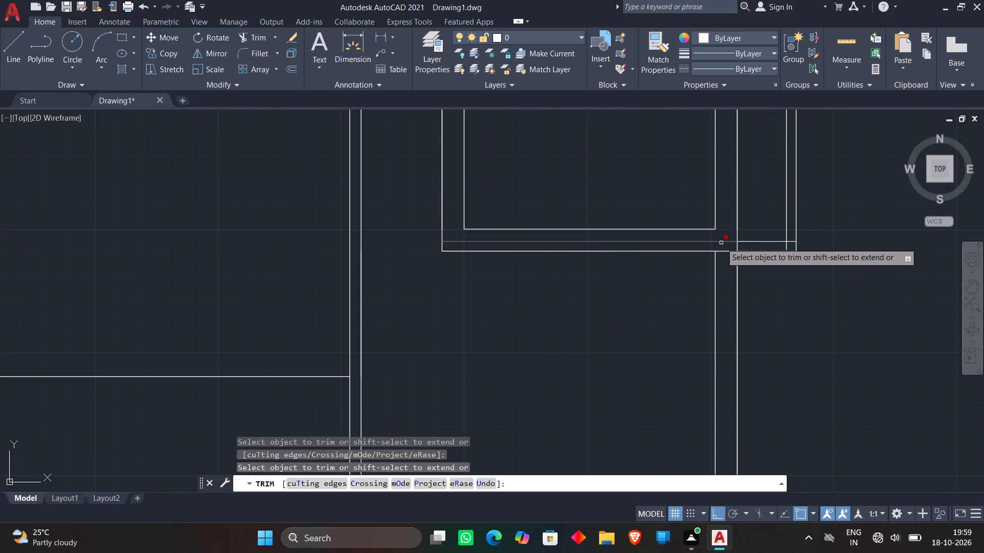
left_click(721, 243)
scroll(783, 240, "up", 3)
left_click(804, 235)
left_click(782, 258)
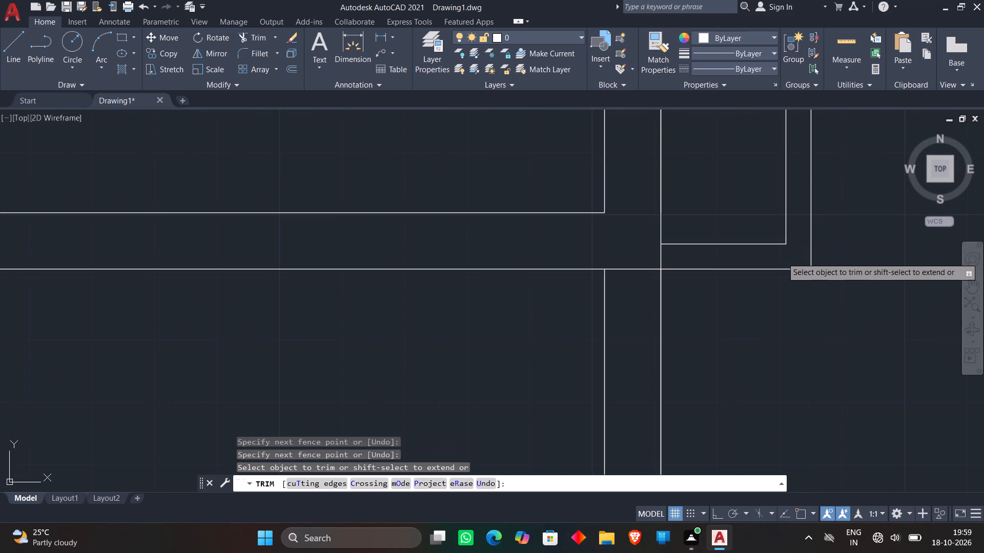
scroll(833, 245, "down", 2)
key("Escape")
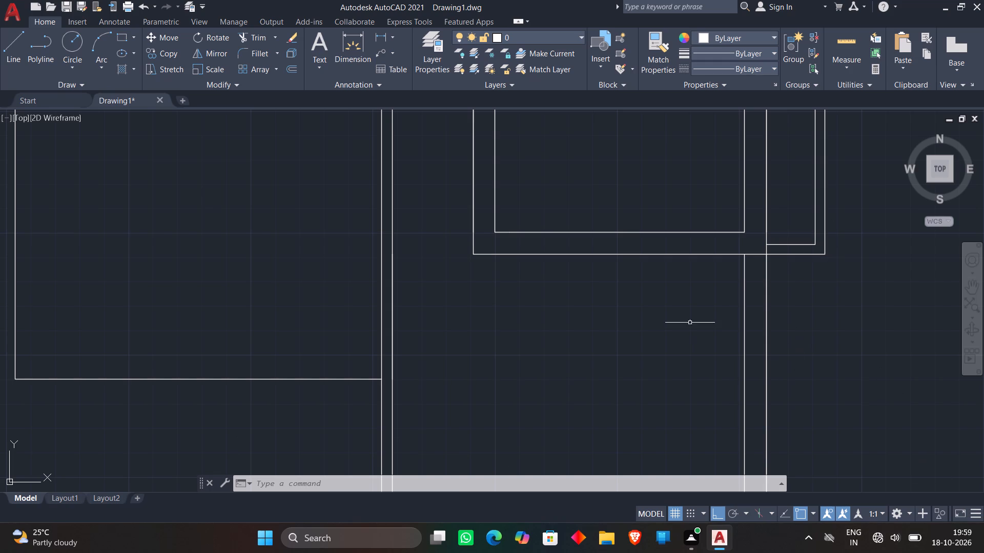
Extend the top and bottom lines of the narrow space beside the upper small room to the far line of its left wall.
middle_click_drag(614, 326, 527, 345)
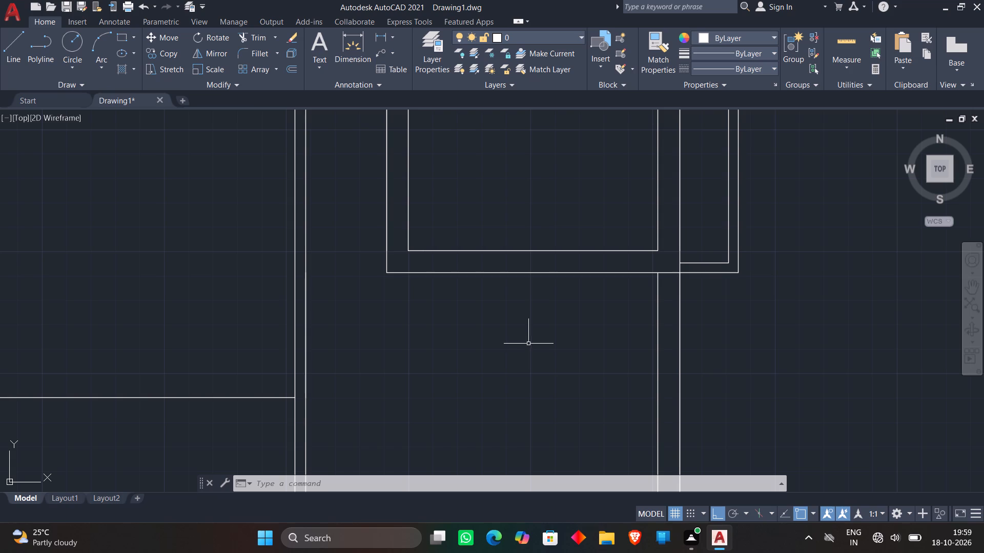
middle_click_drag(703, 309, 506, 343)
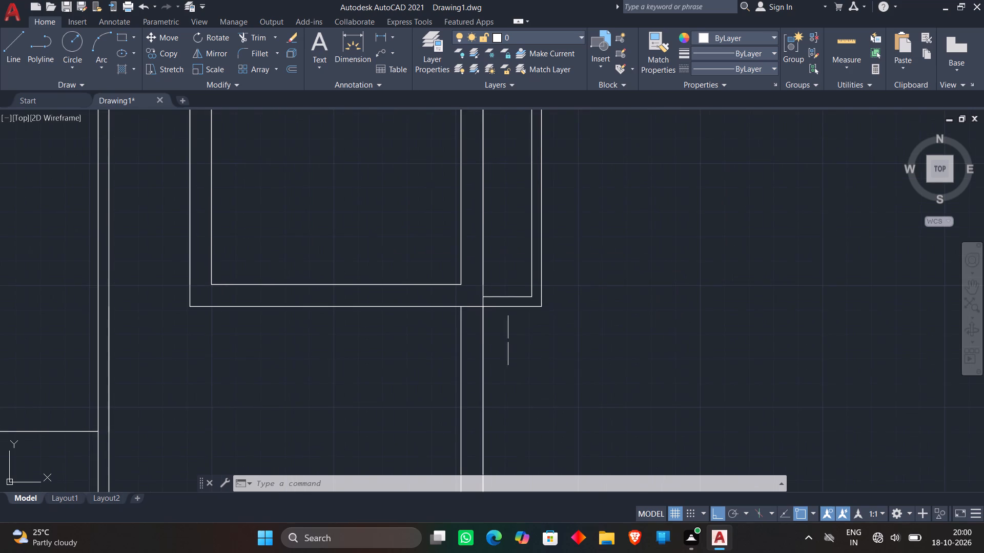
scroll(510, 332, "up", 2)
scroll(510, 332, "down", 1)
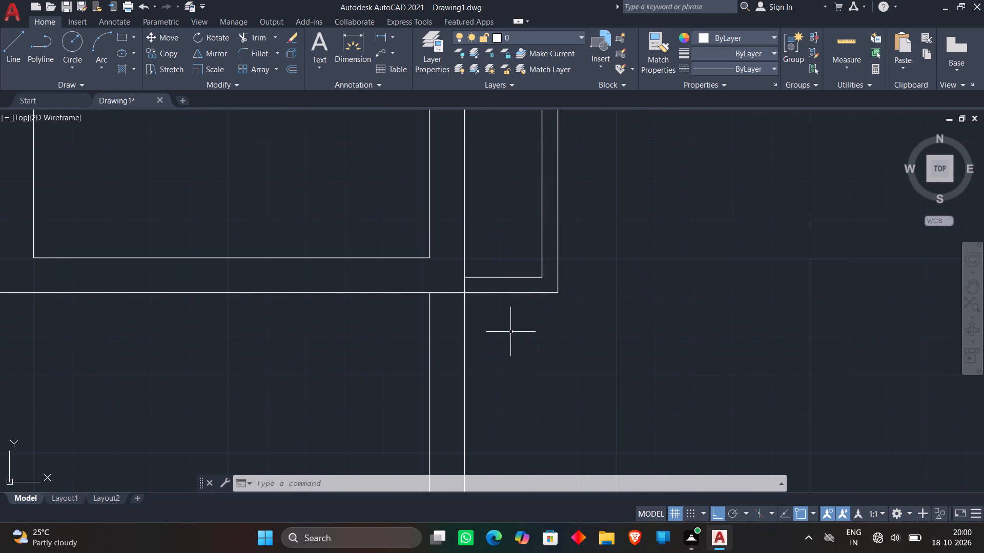
scroll(511, 331, "down", 2)
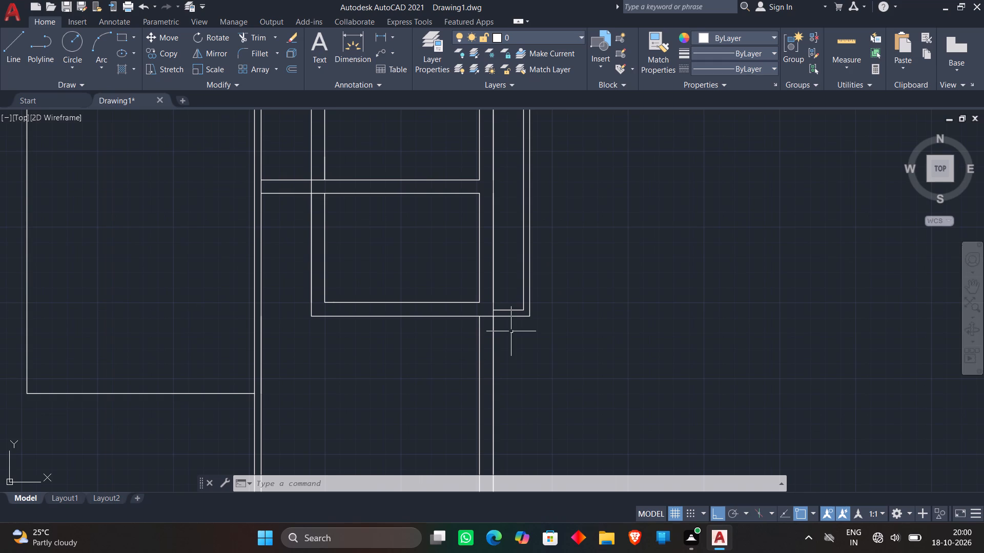
scroll(532, 328, "down", 3)
scroll(487, 311, "up", 3)
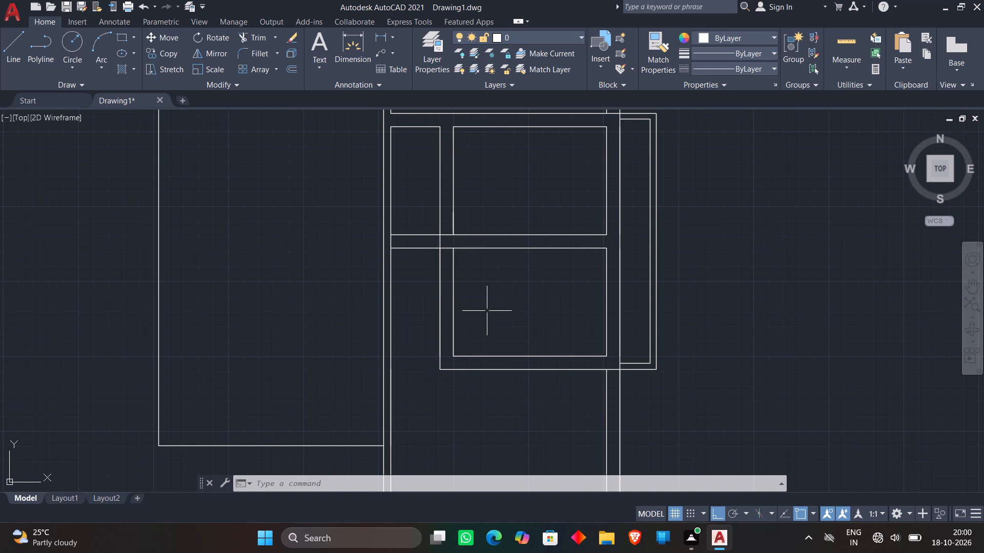
middle_click_drag(369, 182, 391, 226)
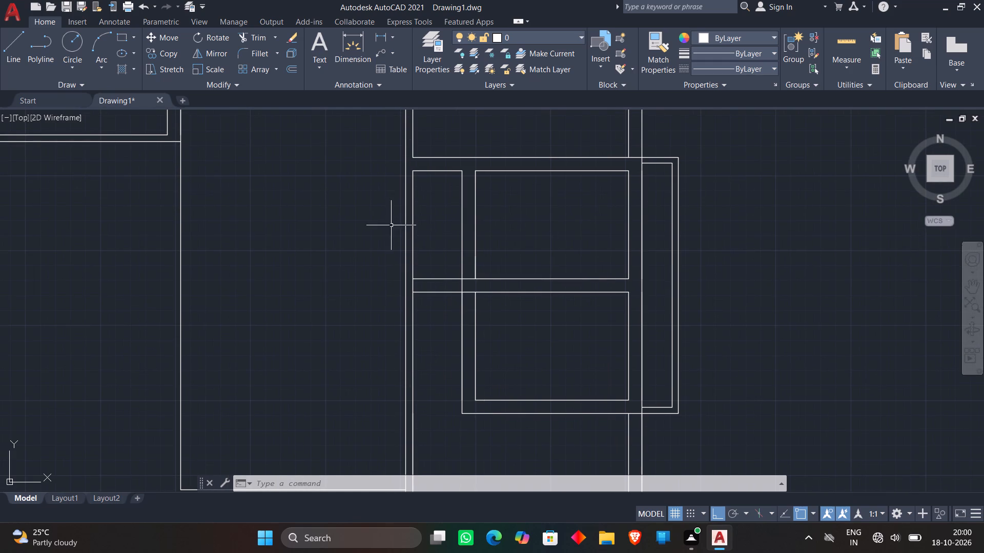
type("ex")
key("space")
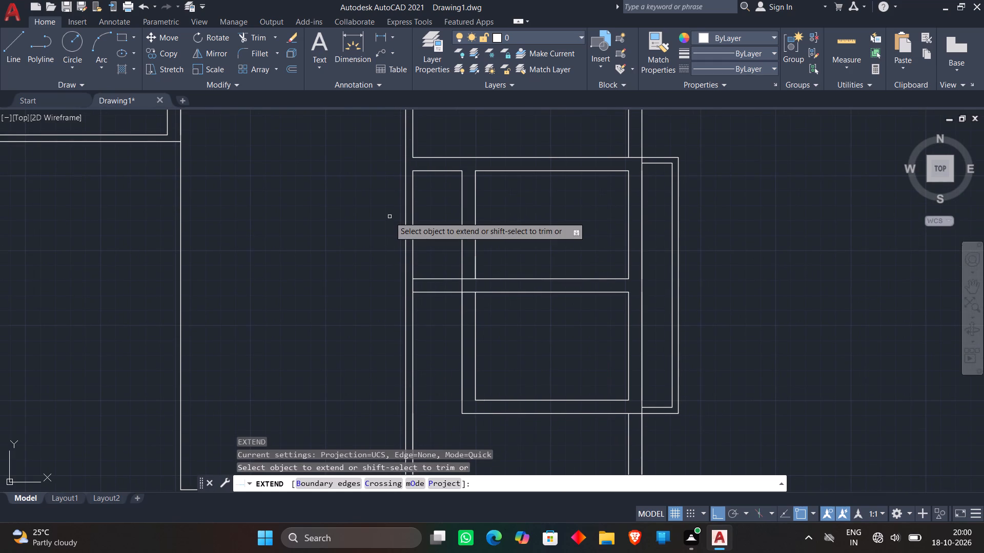
left_click(421, 277)
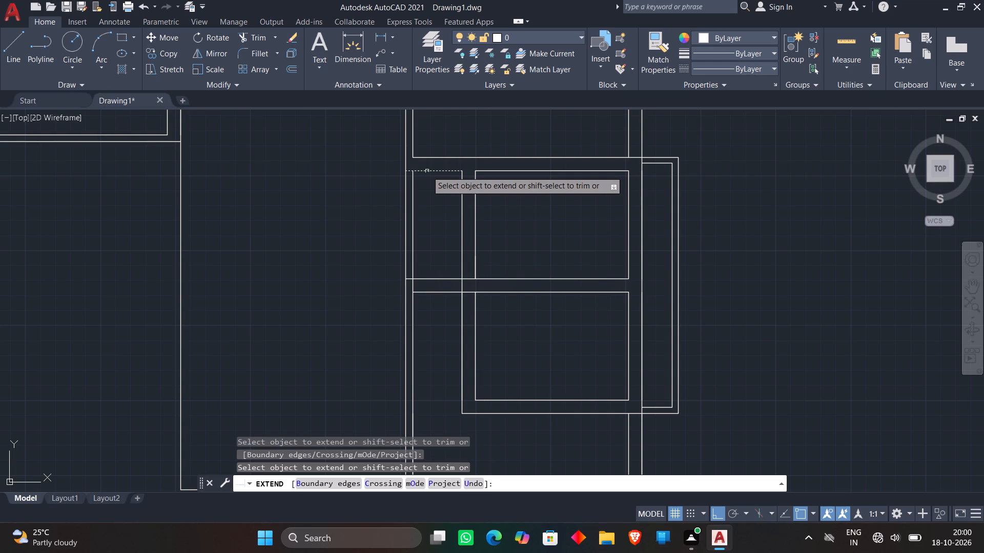
left_click(427, 171)
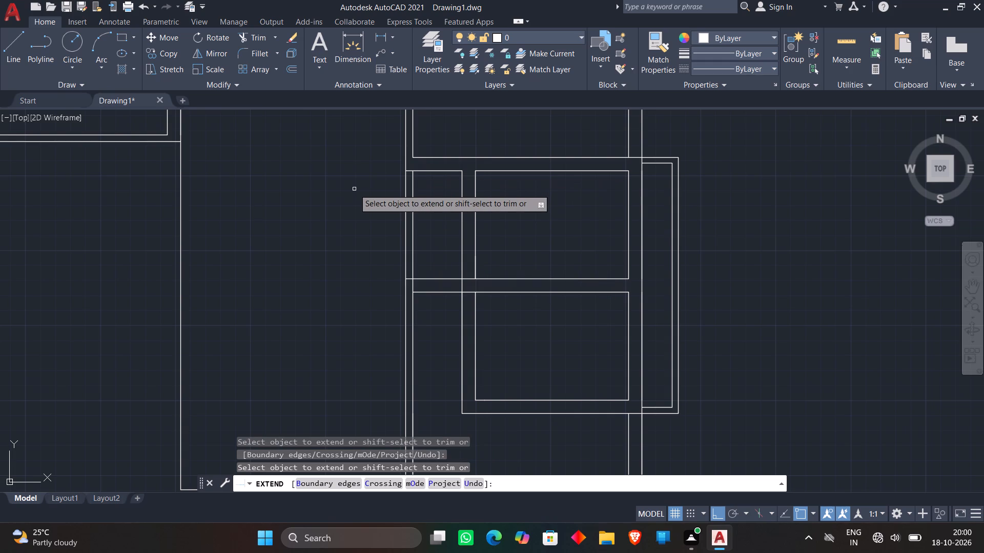
key("Escape")
Trim both left wall lines between the two extended lines to open the narrow space to the large central room.
type("tr")
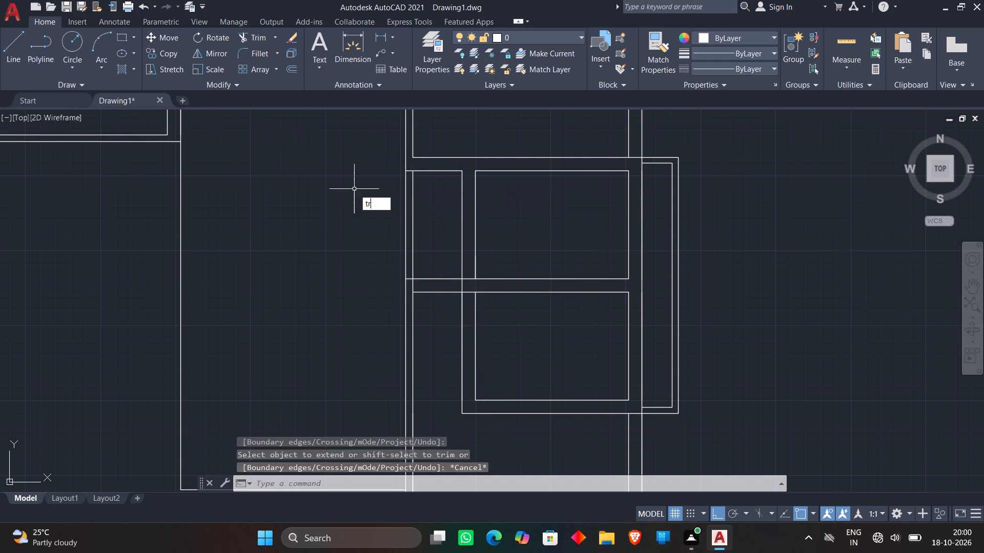
key("Return")
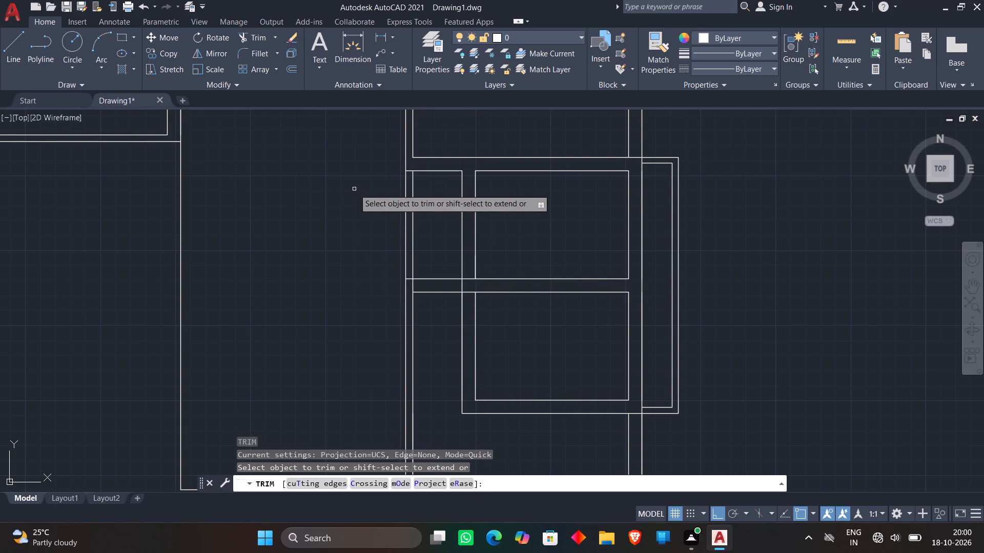
left_click(414, 229)
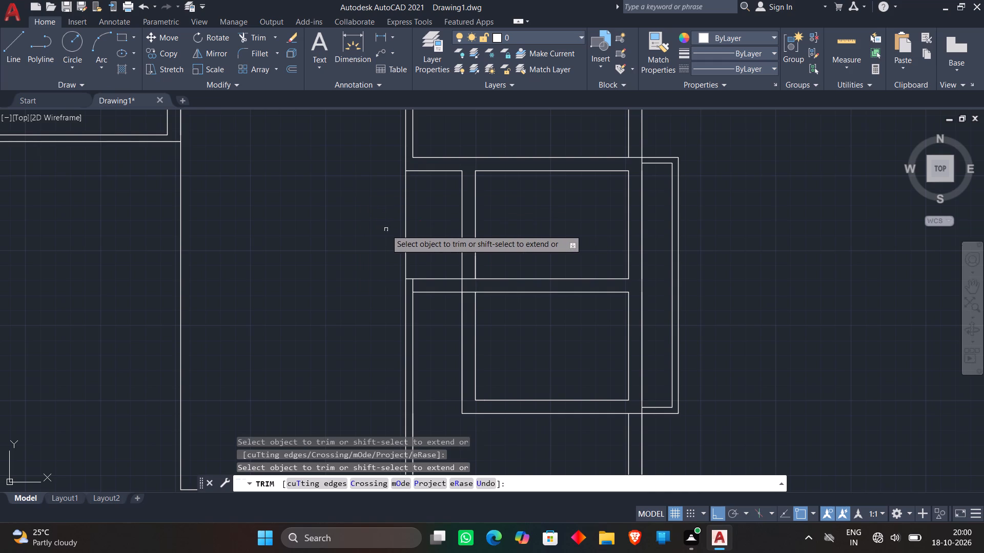
left_click(405, 227)
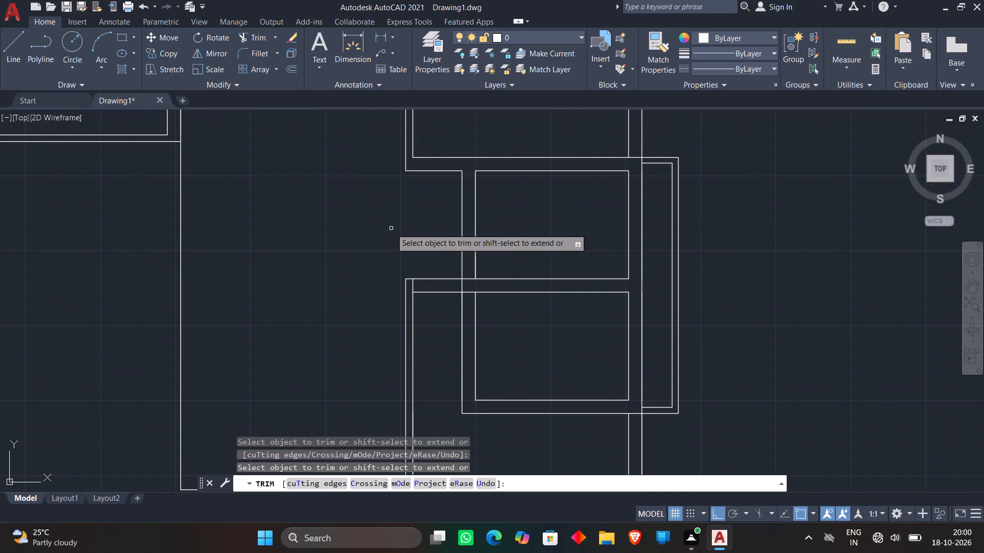
key("Escape")
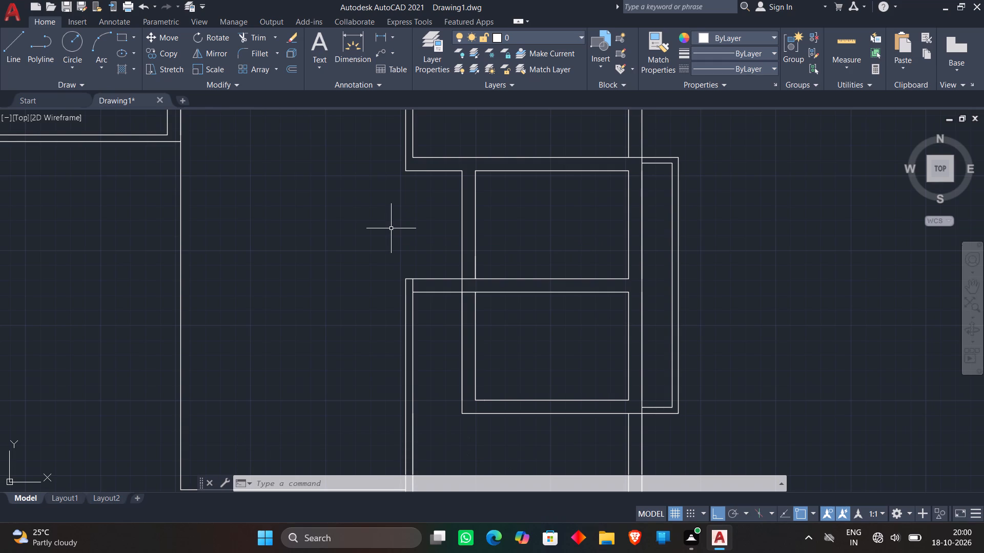
Examine the wall layout around the stacked small rooms, the projection and the room below.
scroll(498, 209, "down", 2)
scroll(478, 231, "up", 2)
scroll(478, 230, "down", 1)
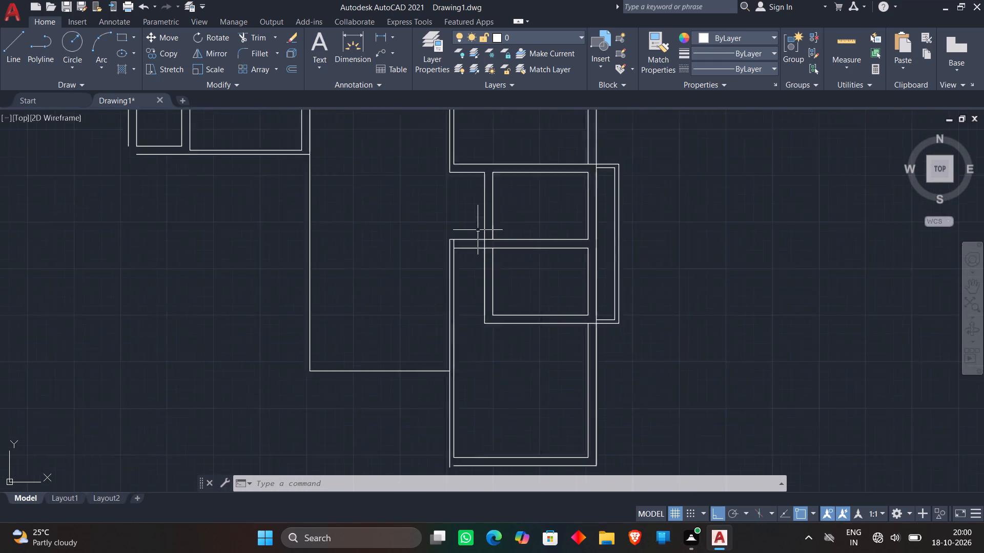
scroll(478, 230, "down", 1)
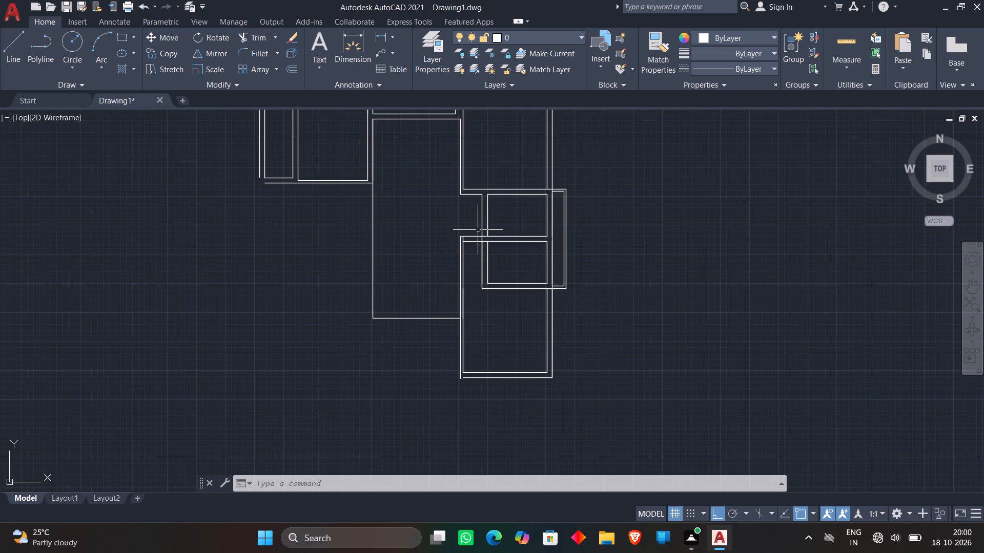
scroll(559, 309, "up", 2)
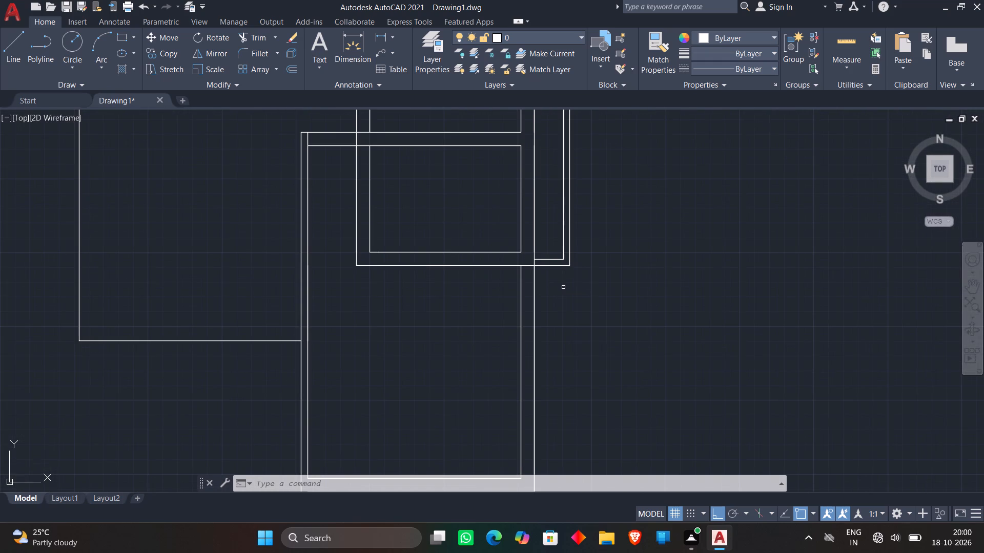
scroll(563, 283, "down", 1)
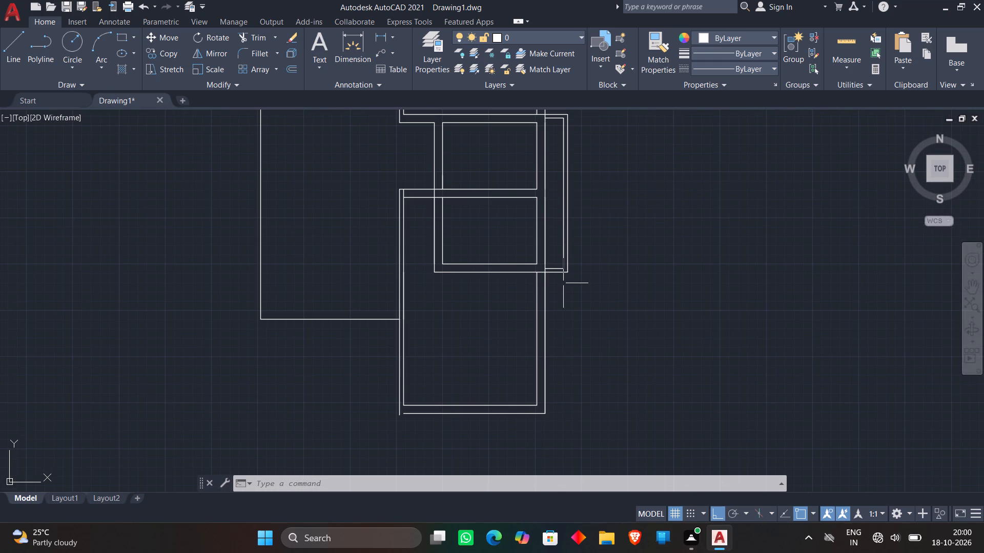
scroll(599, 286, "down", 1)
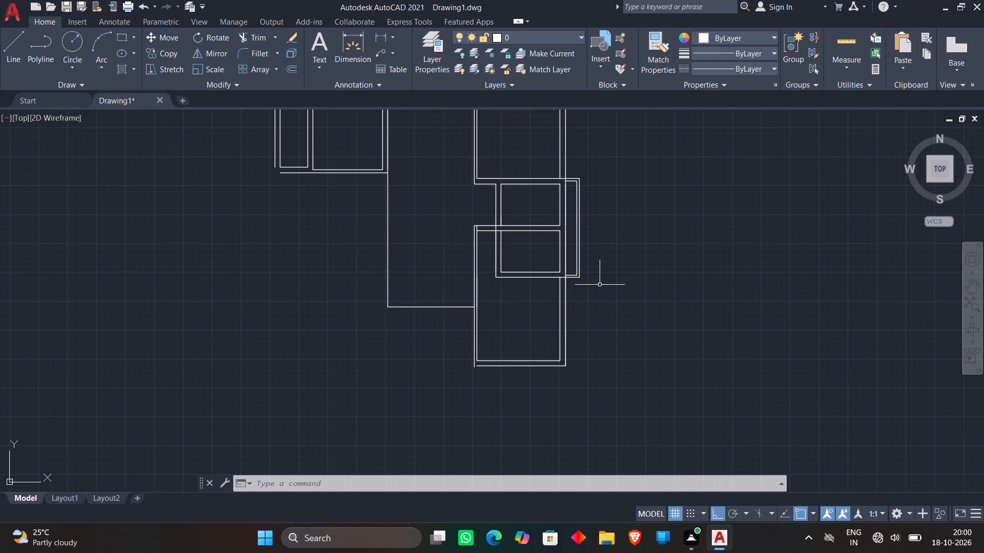
middle_click_drag(602, 282, 601, 234)
scroll(567, 250, "up", 1)
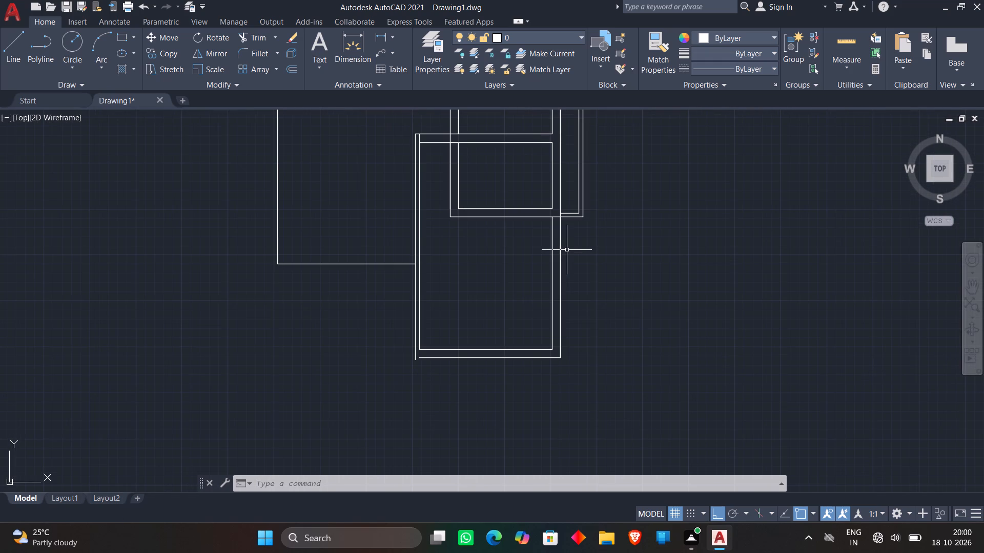
scroll(564, 234, "up", 1)
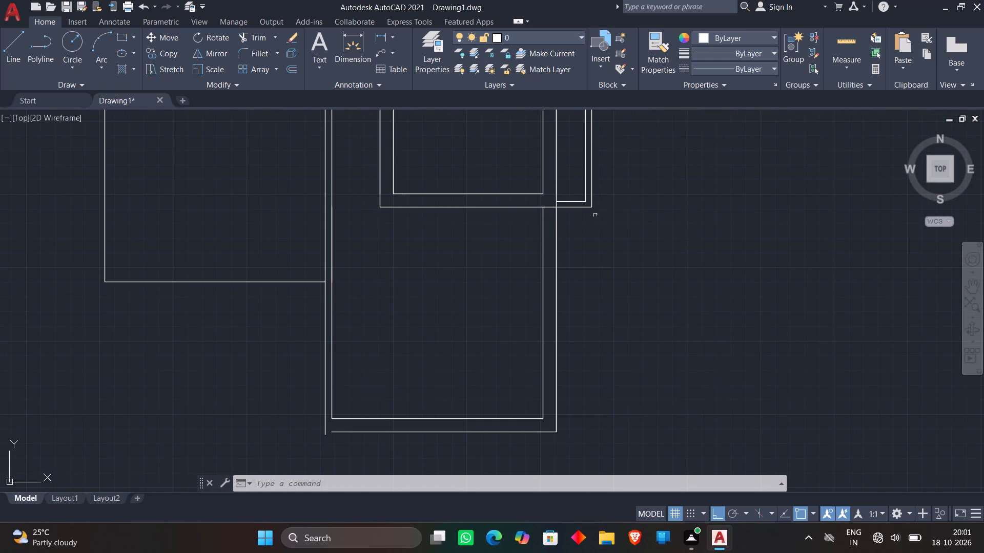
Draw a horizontal line from the projection's bottom inner corner across its outer wall and trim the part beyond the outer line.
key("l")
key("Return")
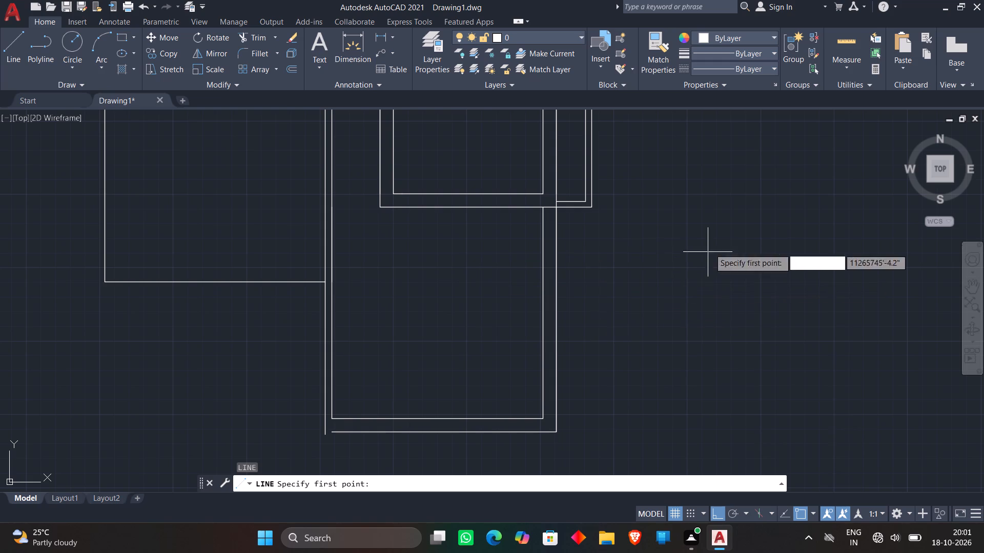
scroll(583, 202, "up", 2)
left_click(584, 201)
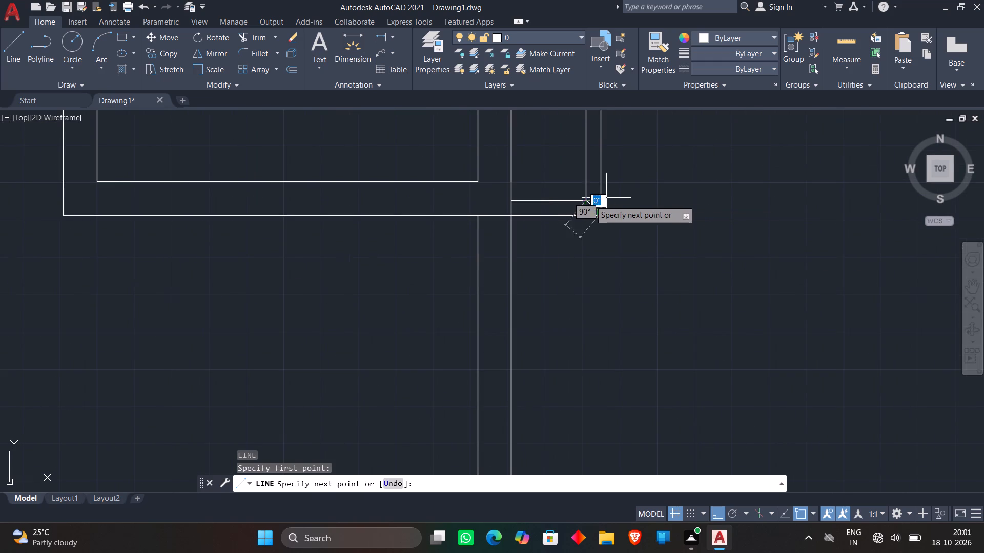
left_click(614, 196)
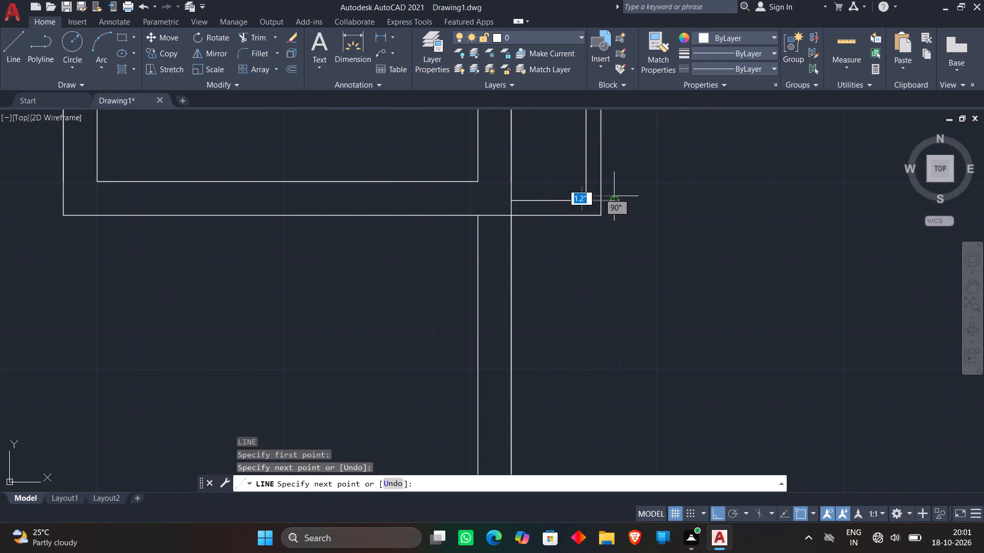
key("Escape")
type("tr")
key("space")
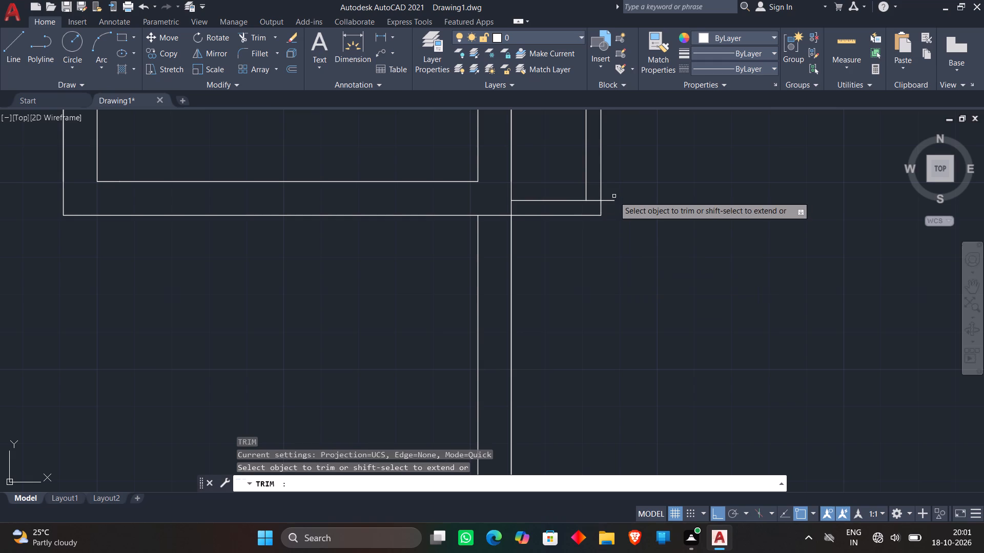
left_click(611, 200)
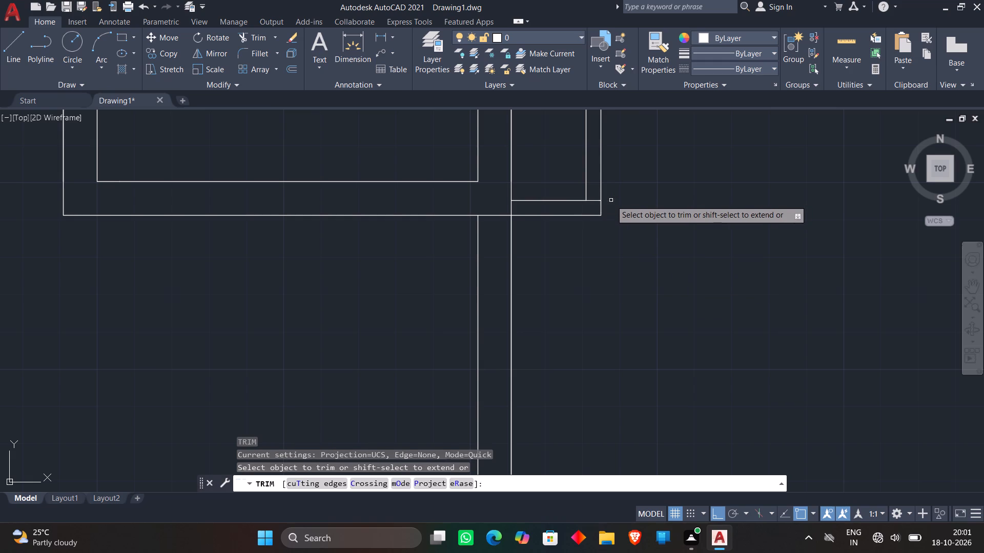
key("Escape")
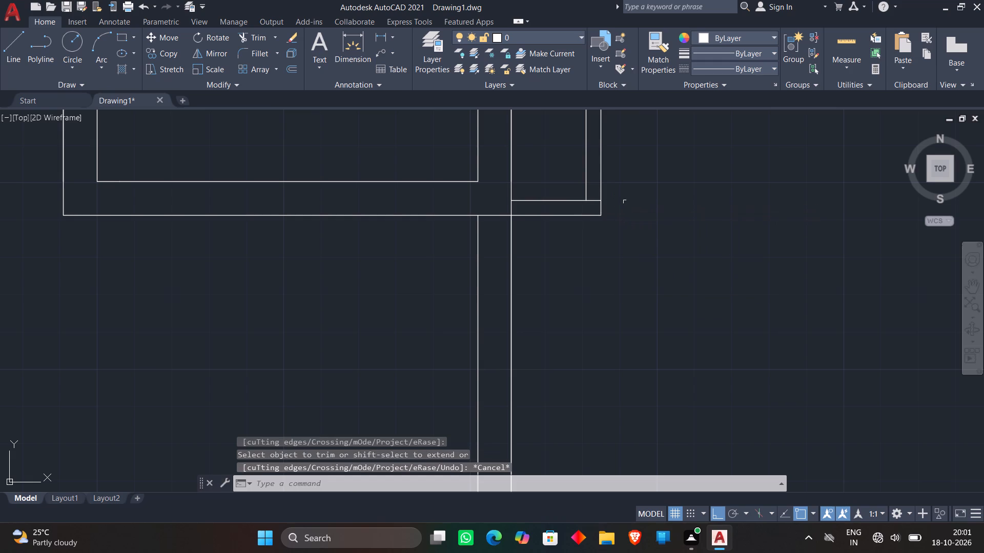
Draw a line about 6' down from the projection's bottom outer corner and across the lower room's side wall, and trim it inside the room.
key("l")
key("Return")
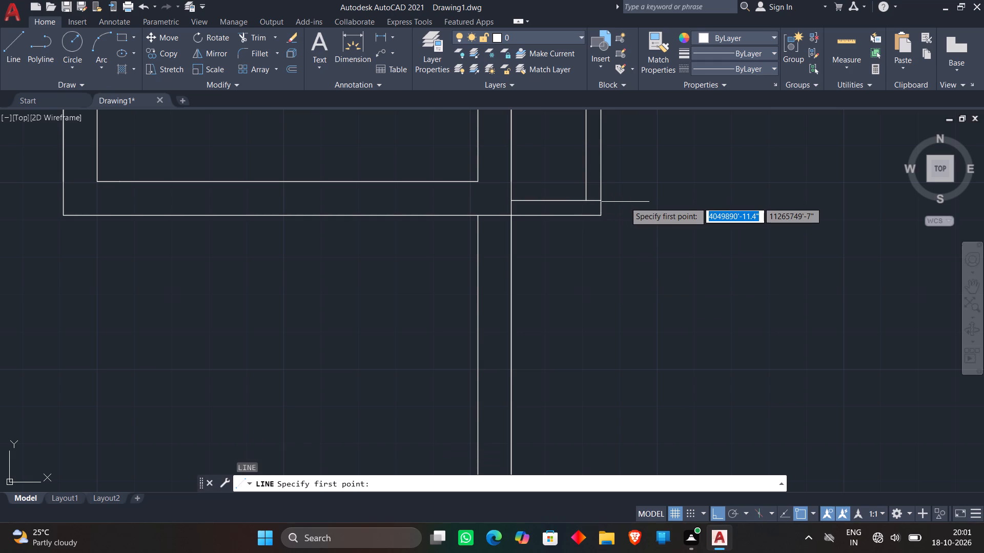
scroll(614, 203, "down", 1)
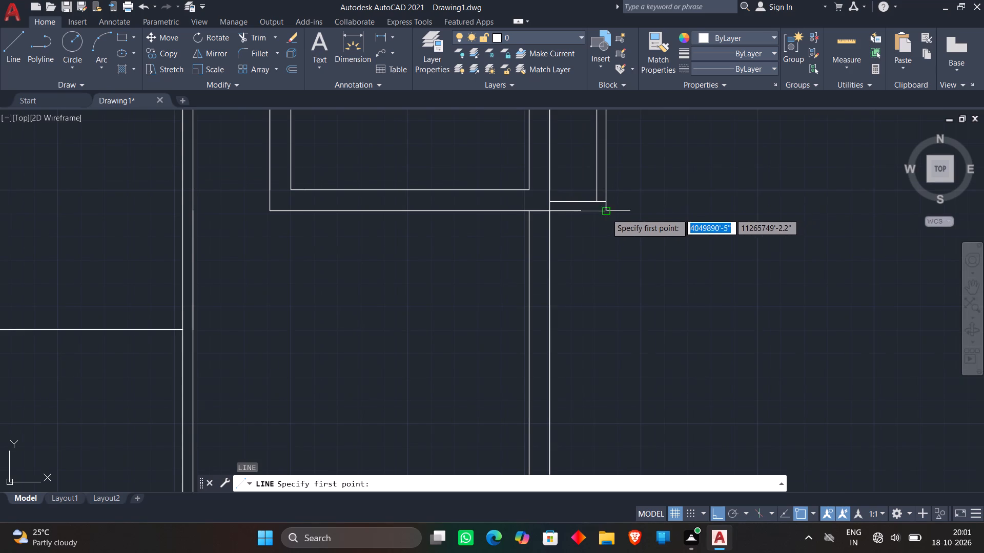
left_click(606, 214)
scroll(610, 293, "down", 1)
middle_click_drag(610, 293, 609, 232)
scroll(608, 235, "down", 1)
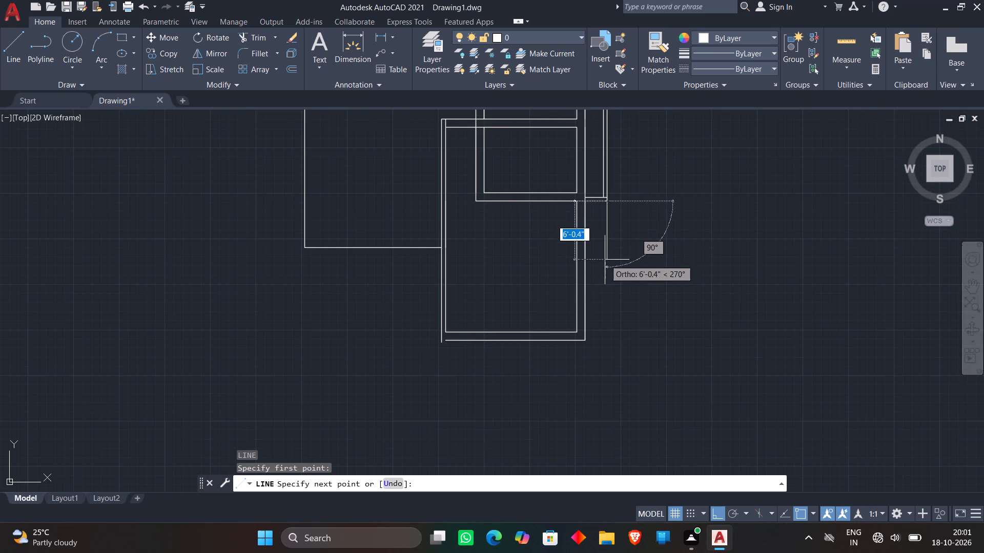
left_click(605, 260)
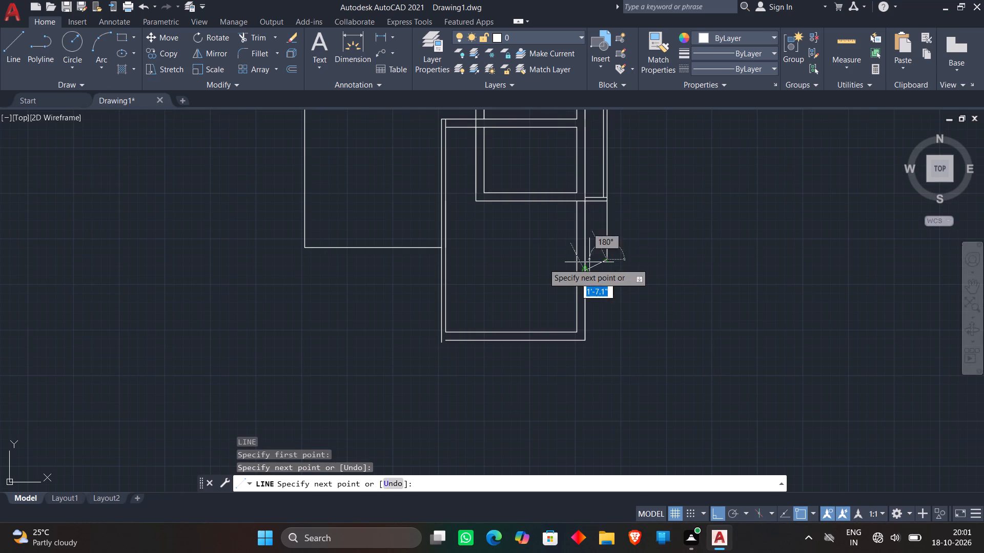
left_click(520, 259)
key("Escape")
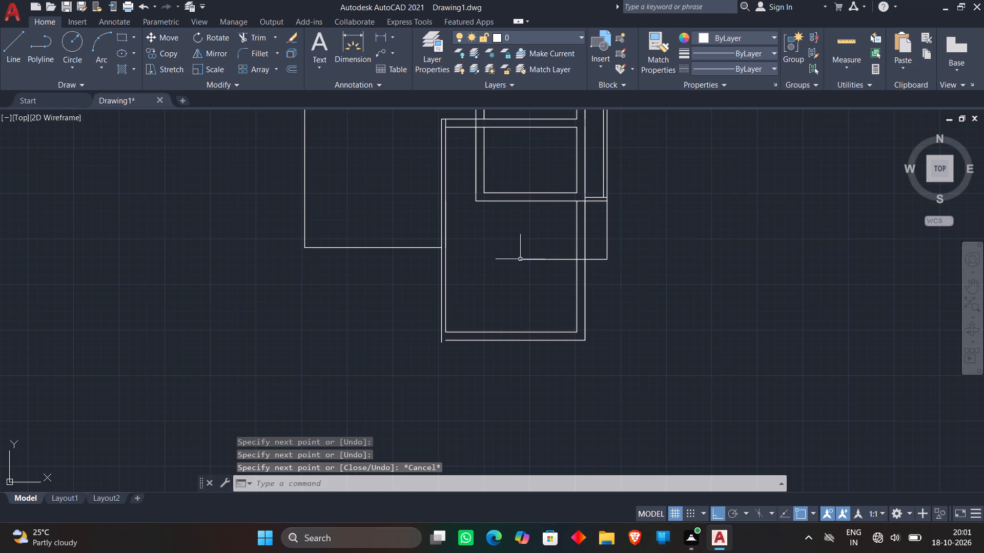
type("tr")
key("space")
left_click(546, 258)
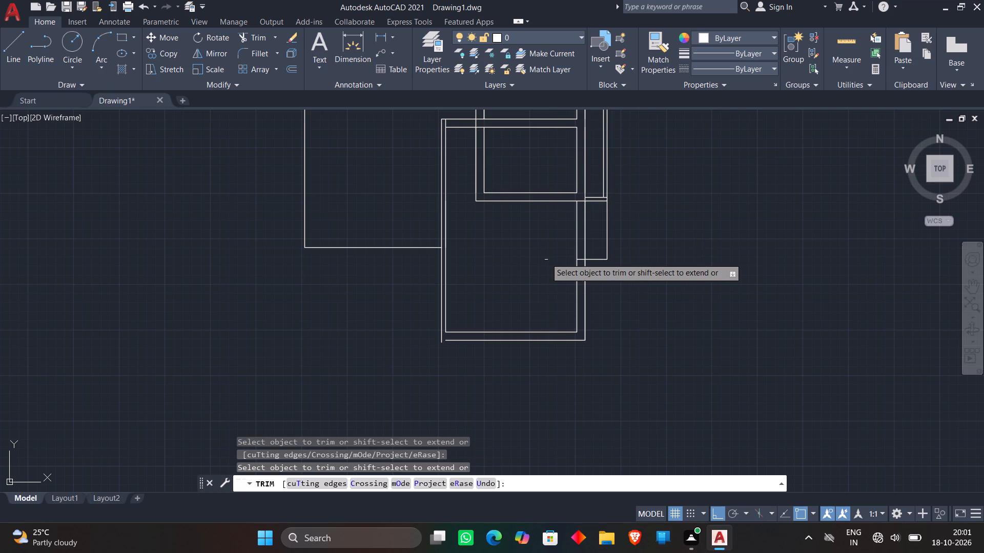
key("Escape")
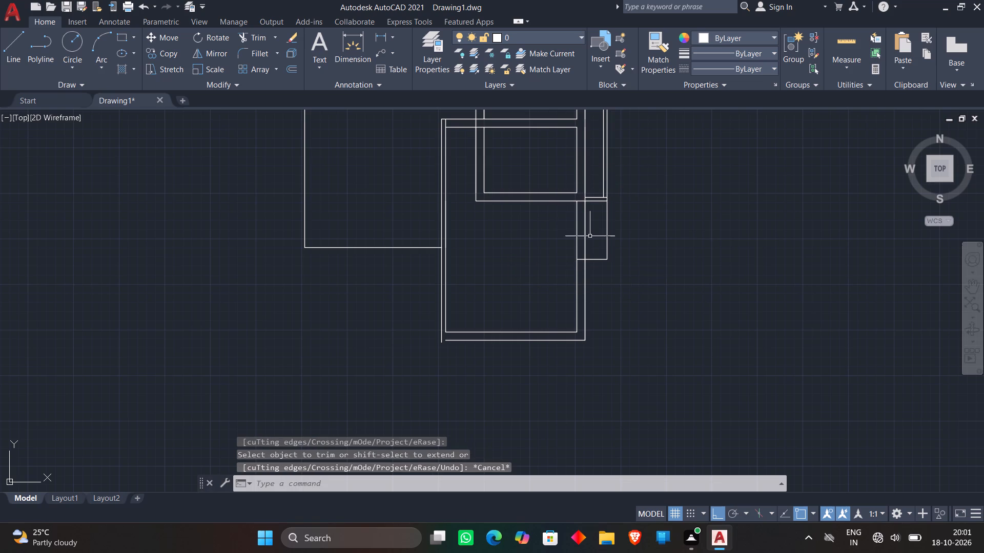
Offset the upper projection's bottom inner line downward and the new recess's outer and bottom lines inward by 9".
scroll(605, 181, "up", 1)
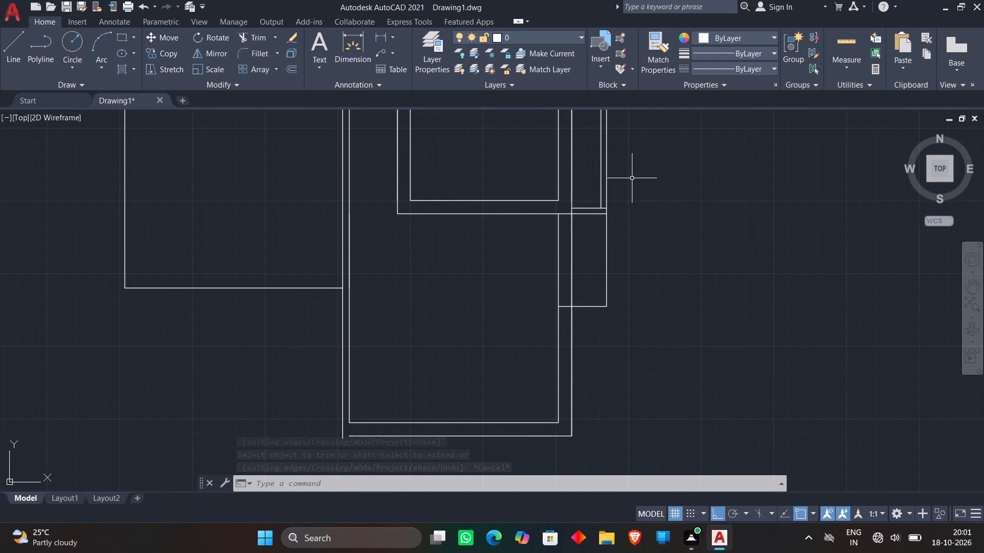
key("o")
key("Return")
type("9\"")
key("Return")
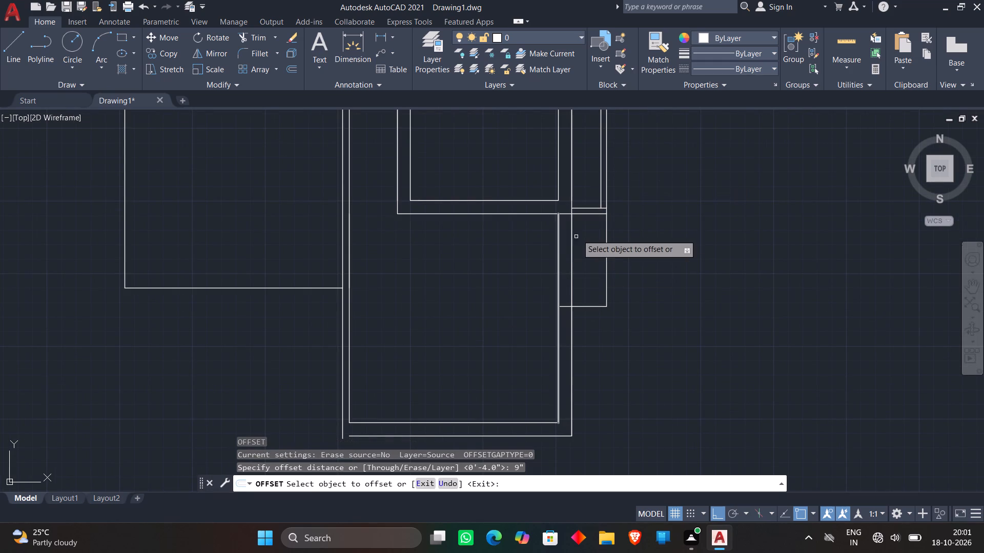
scroll(580, 210, "up", 2)
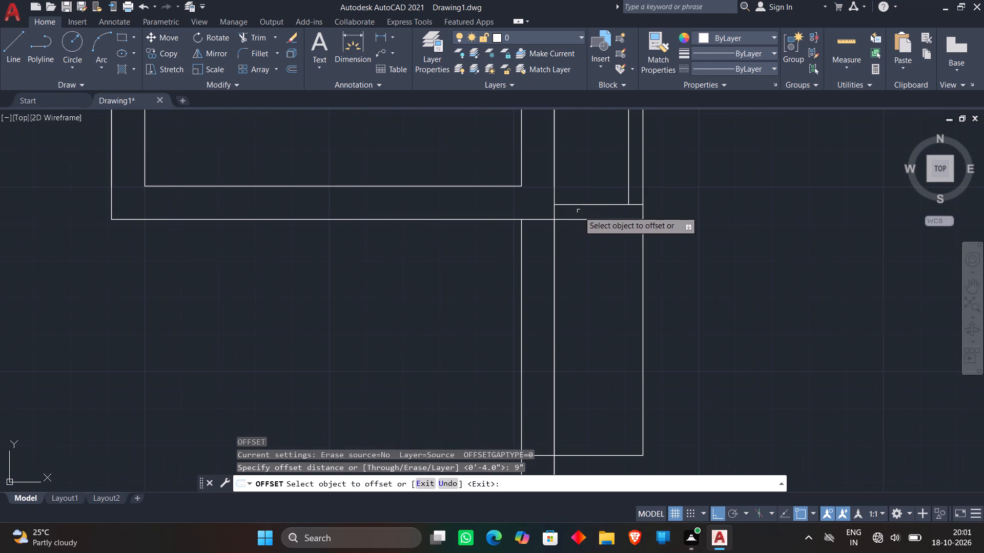
left_click(595, 203)
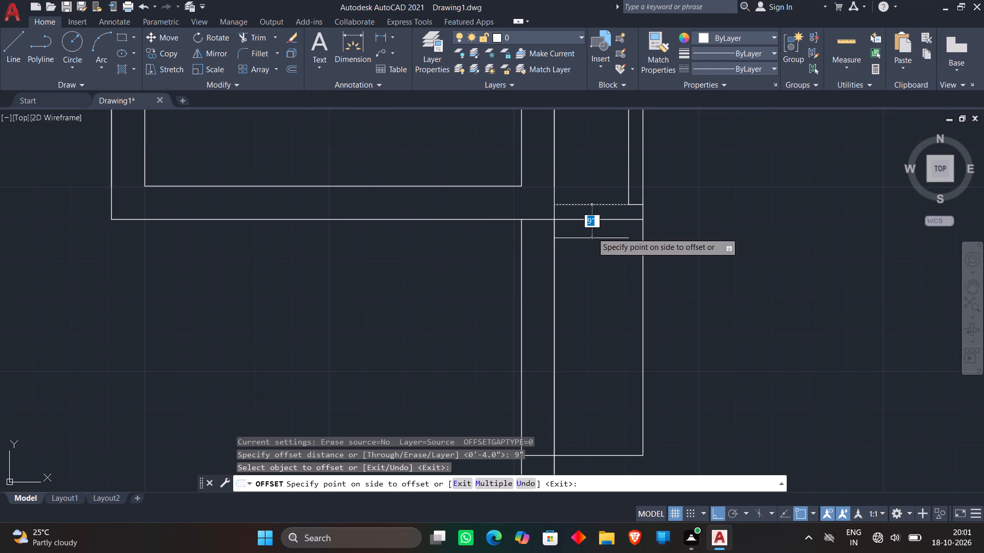
left_click(592, 232)
left_click(643, 273)
left_click(606, 278)
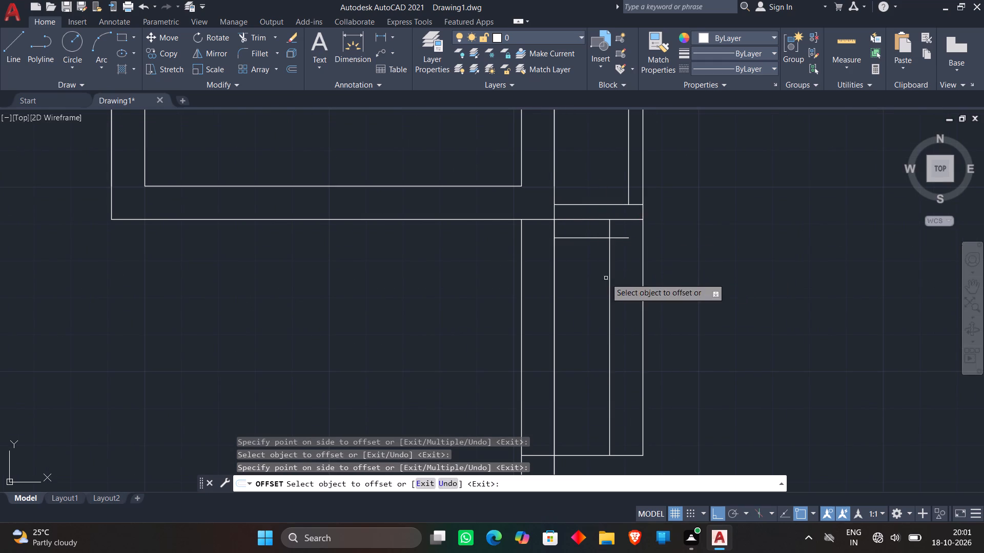
left_click(566, 454)
left_click(573, 419)
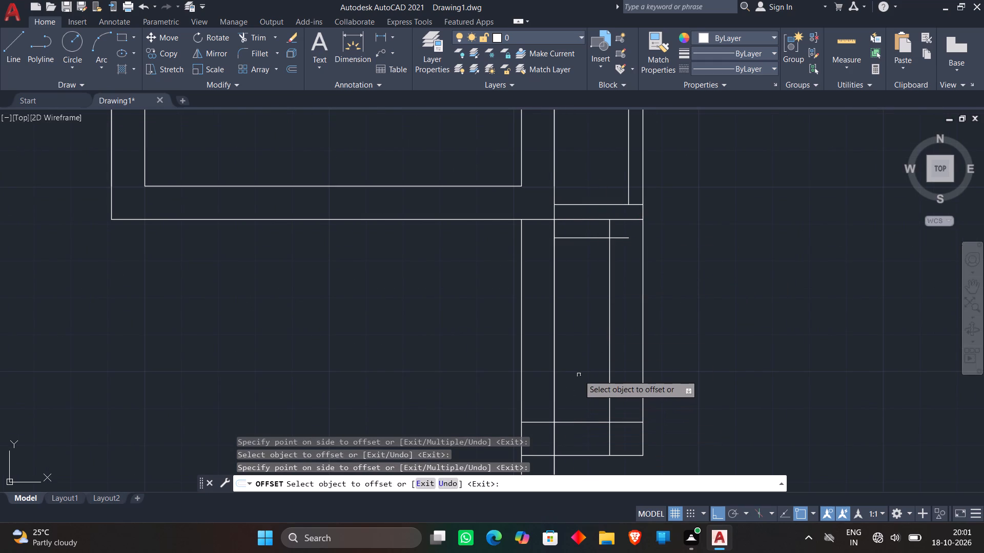
scroll(579, 374, "down", 1)
key("Escape")
Trim the wall-line piece at the upper projection's bottom inner corner and the stub of its bottom line crossing the outer wall.
key("t")
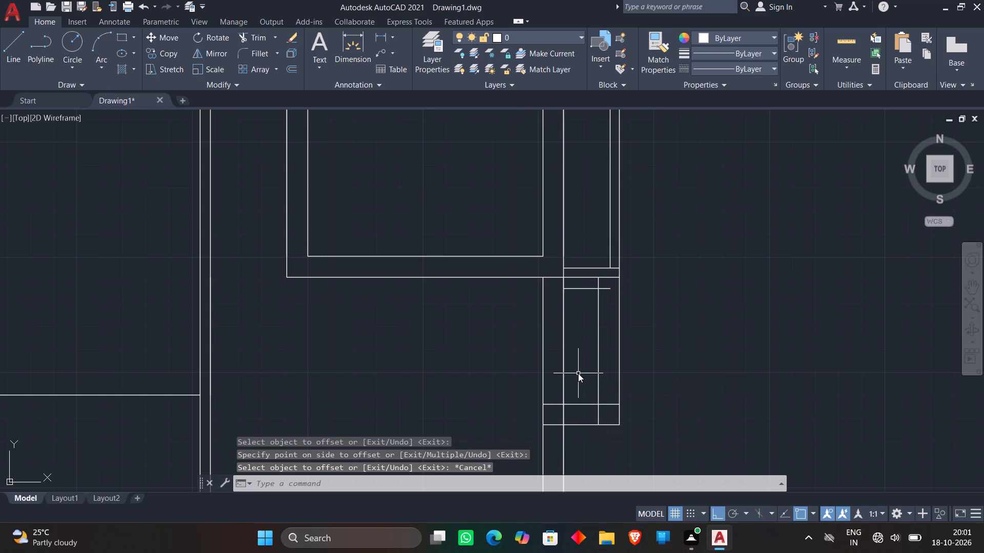
type("r")
key("space")
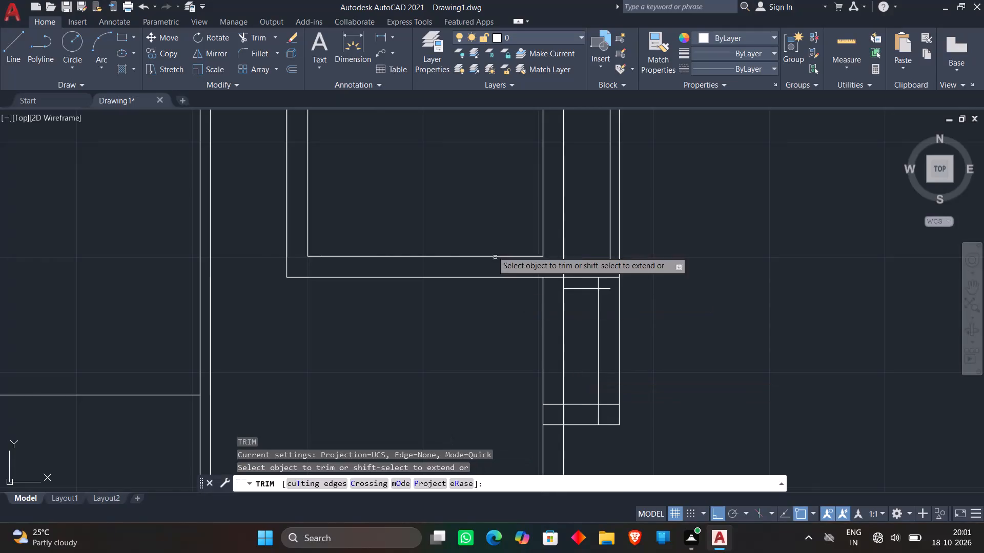
scroll(568, 265, "up", 2)
left_click(553, 282)
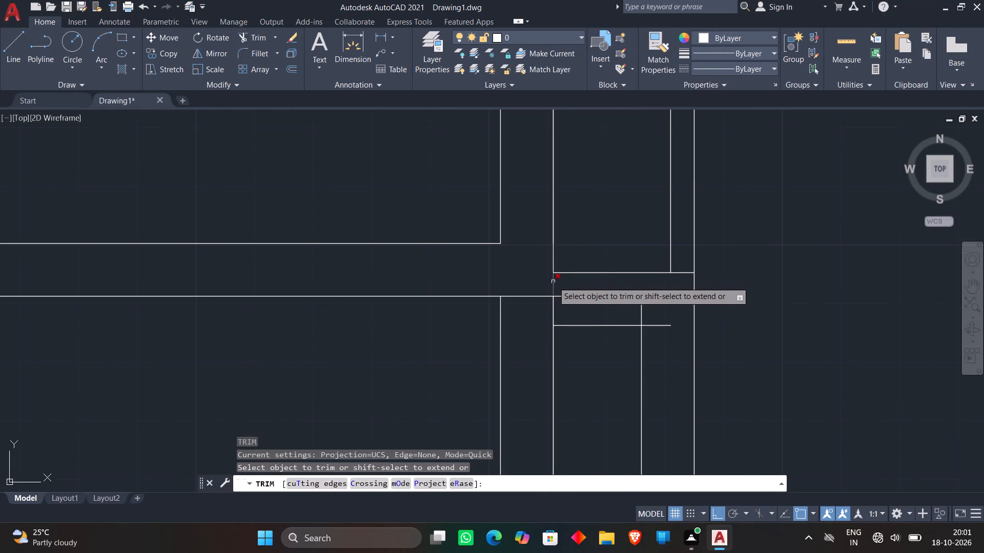
left_click(677, 271)
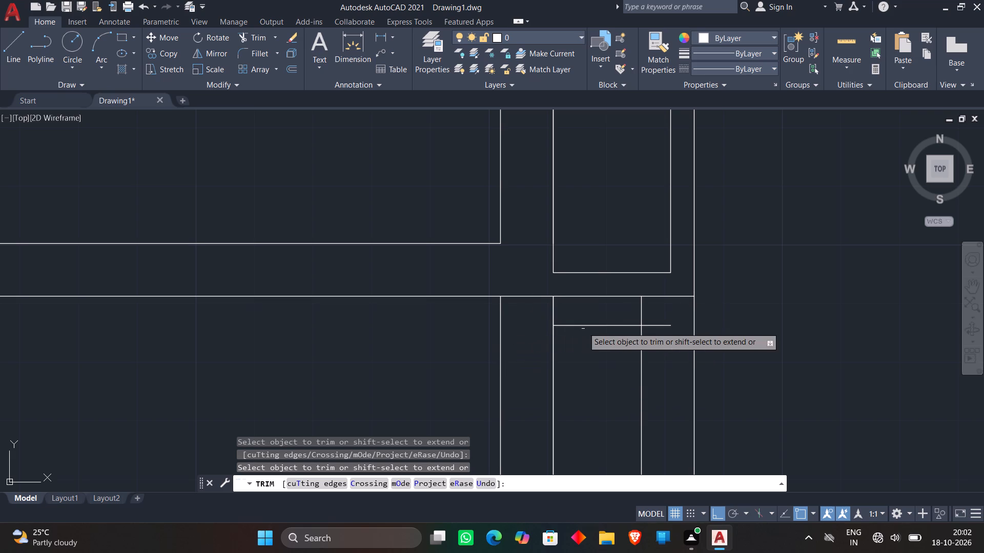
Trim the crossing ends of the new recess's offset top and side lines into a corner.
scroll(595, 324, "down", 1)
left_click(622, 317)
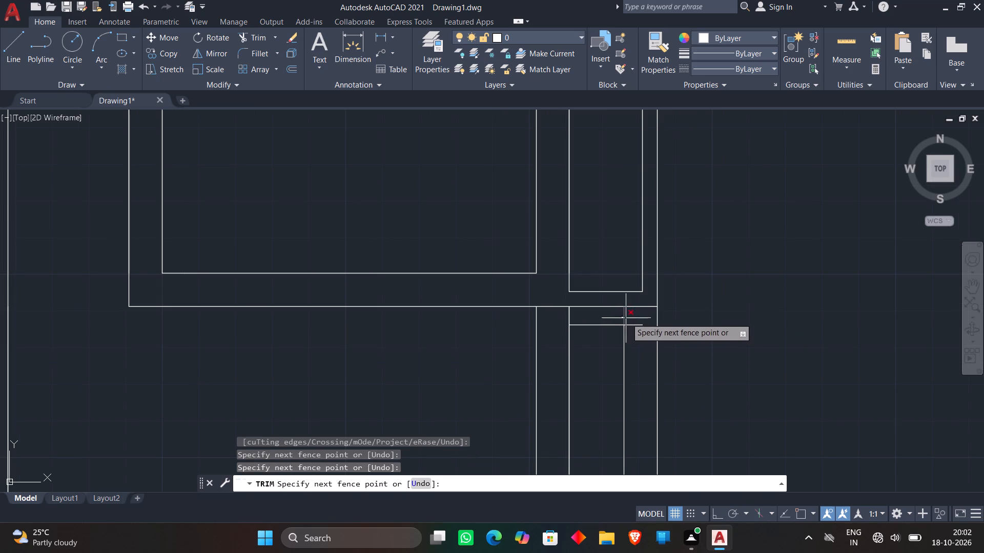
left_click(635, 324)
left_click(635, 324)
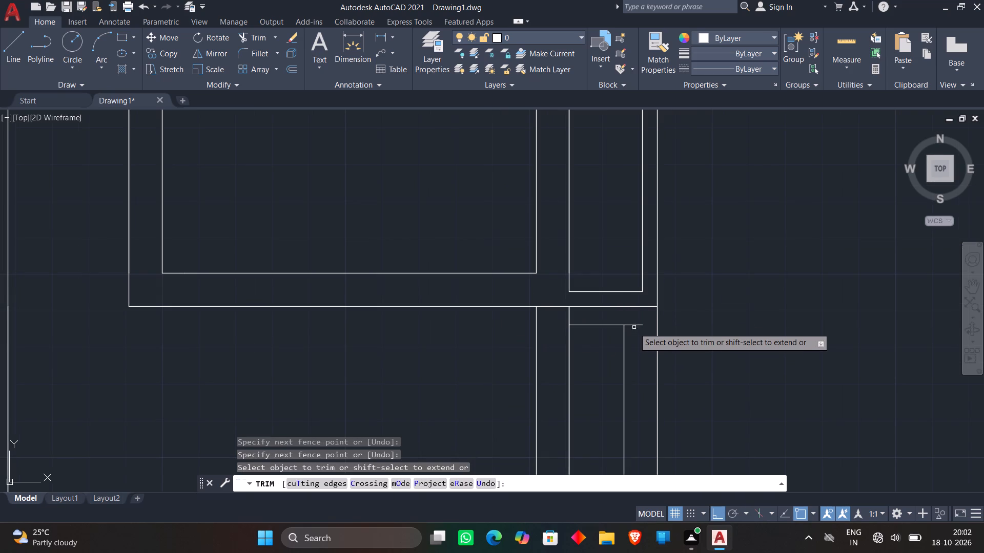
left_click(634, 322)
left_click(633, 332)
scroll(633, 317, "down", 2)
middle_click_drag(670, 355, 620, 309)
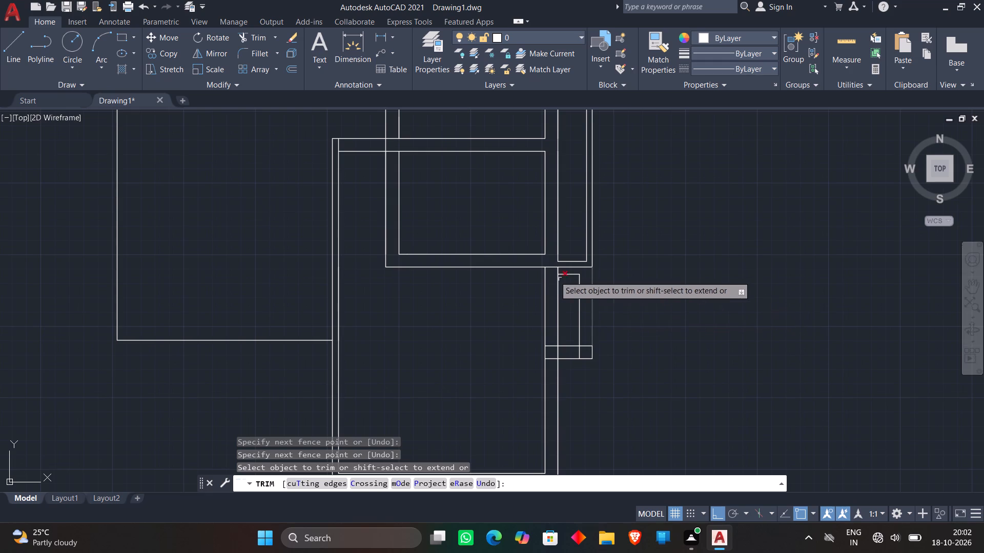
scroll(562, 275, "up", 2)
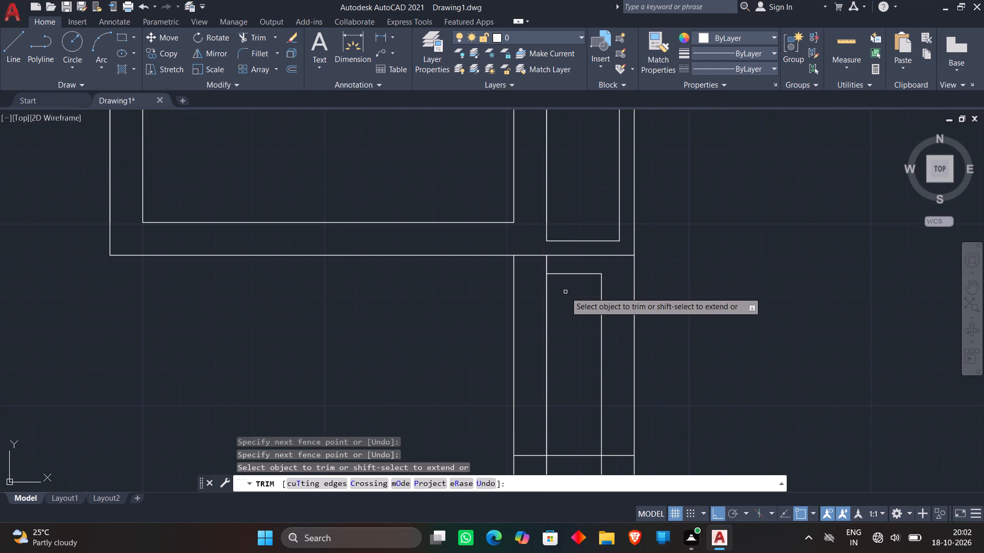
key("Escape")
Extend the new recess's inner side line up to the line continuing from the small room's bottom wall.
type("ex")
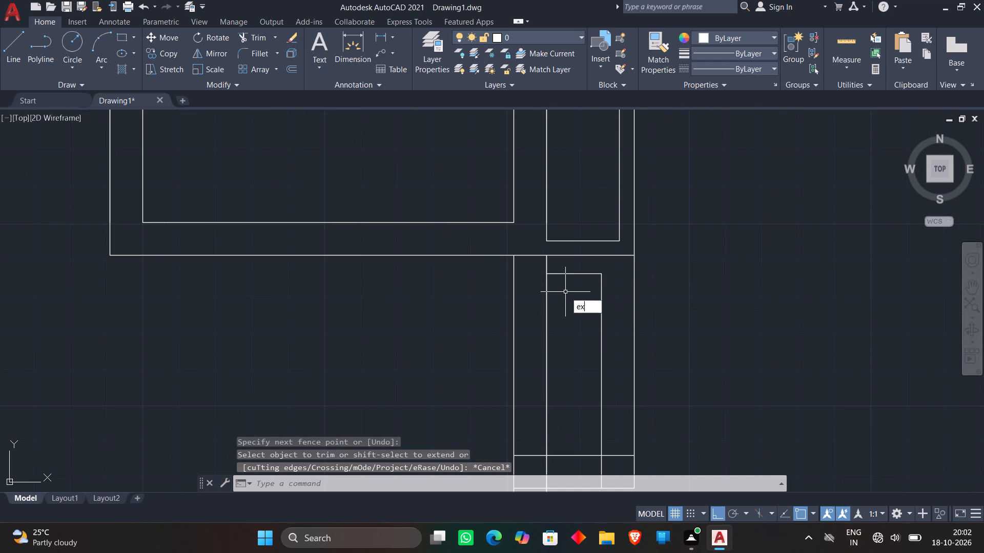
key("space")
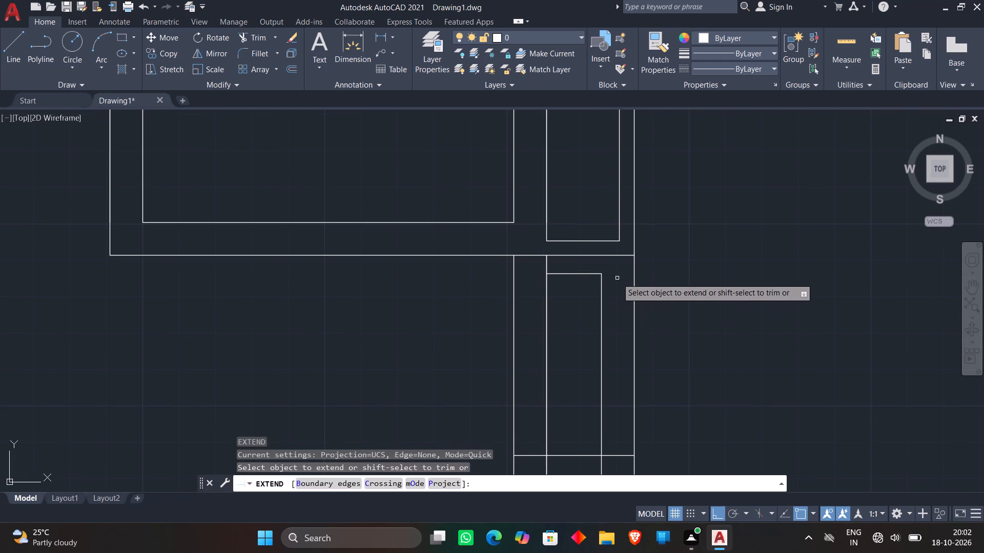
left_click(600, 282)
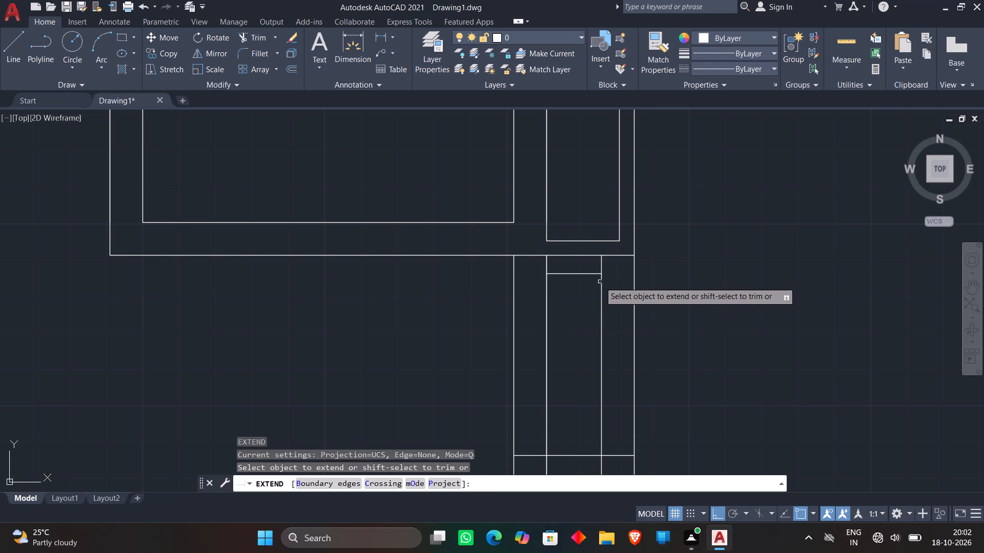
key("Escape")
Remove the short offset line at the recess's top and trim the line above it where it crosses the outer wall.
type("tr")
key("space")
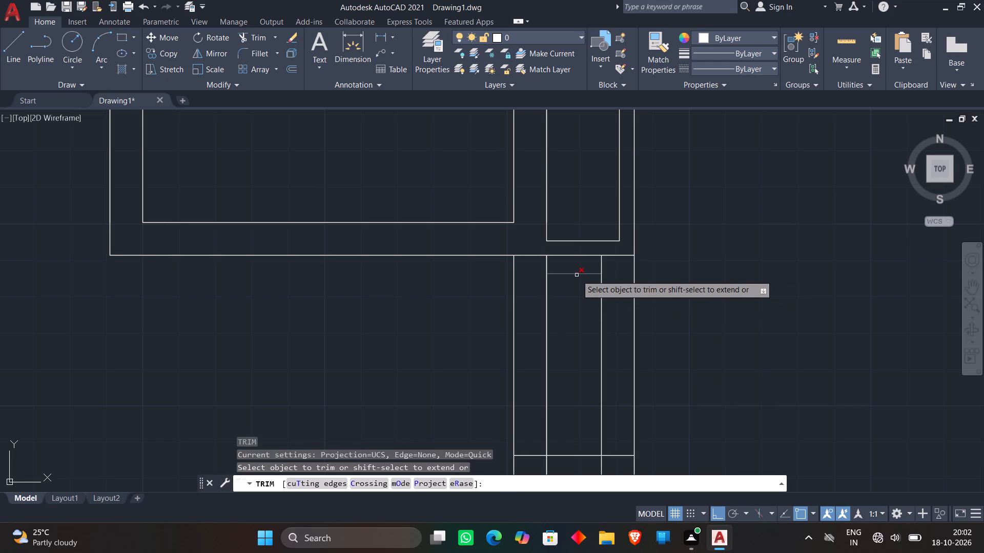
left_click(577, 275)
left_click(620, 257)
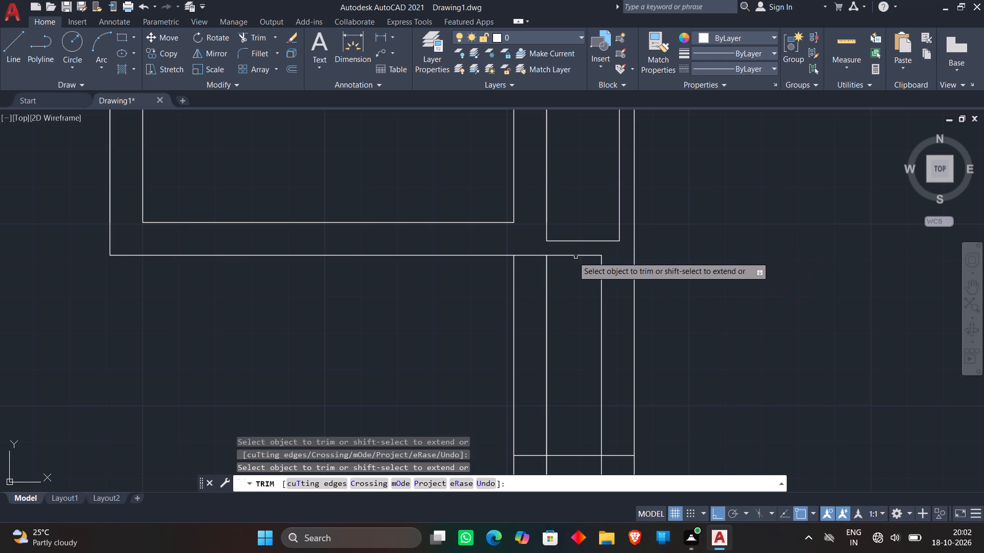
Trim the overlapping line ends at the recess's bottom outer corner and the room's outer wall line within its bottom wall.
scroll(560, 294, "down", 1)
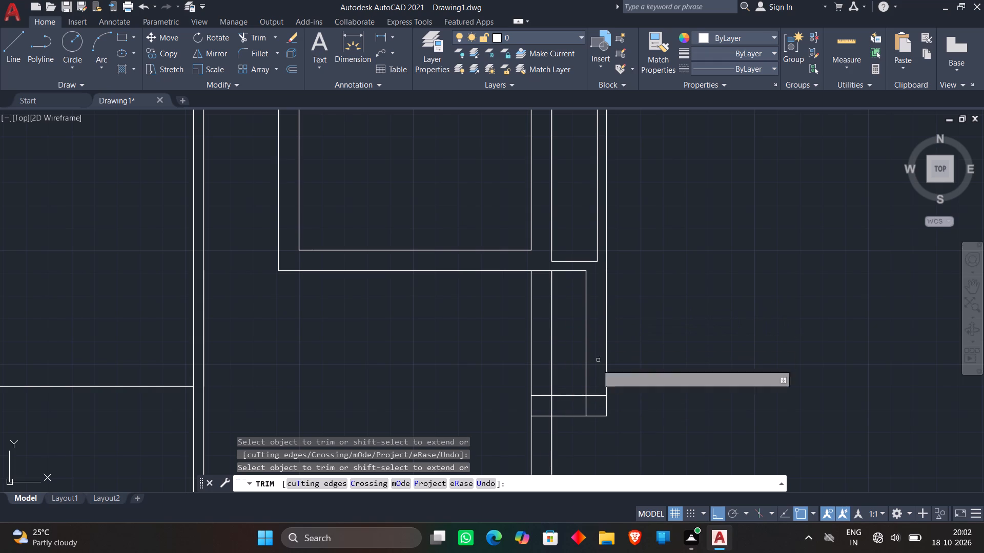
scroll(591, 395, "up", 1)
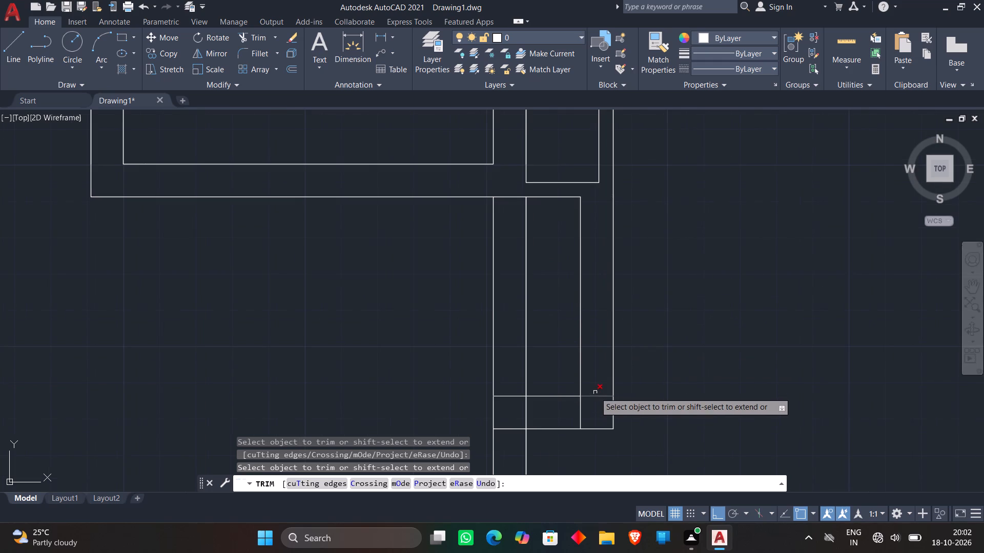
left_click(595, 392)
left_click(582, 411)
left_click(524, 410)
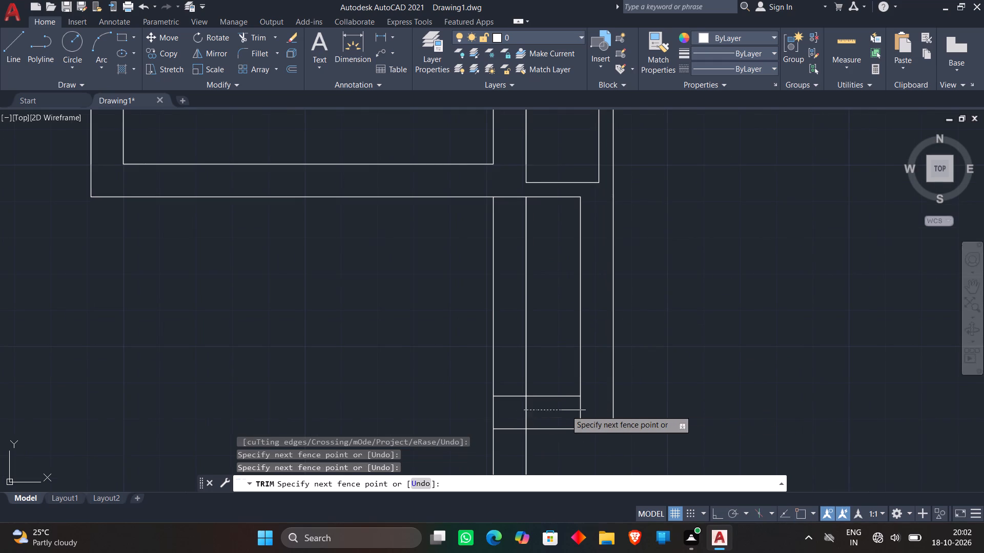
left_click(588, 413)
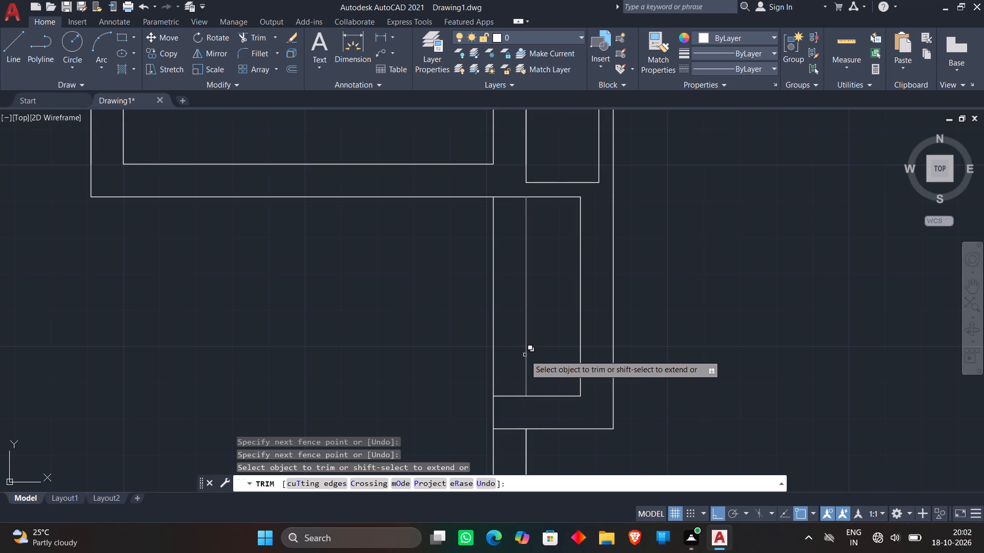
Trim away the room's outer wall line that runs through the inside of the new recess.
left_click(525, 355)
left_click(549, 402)
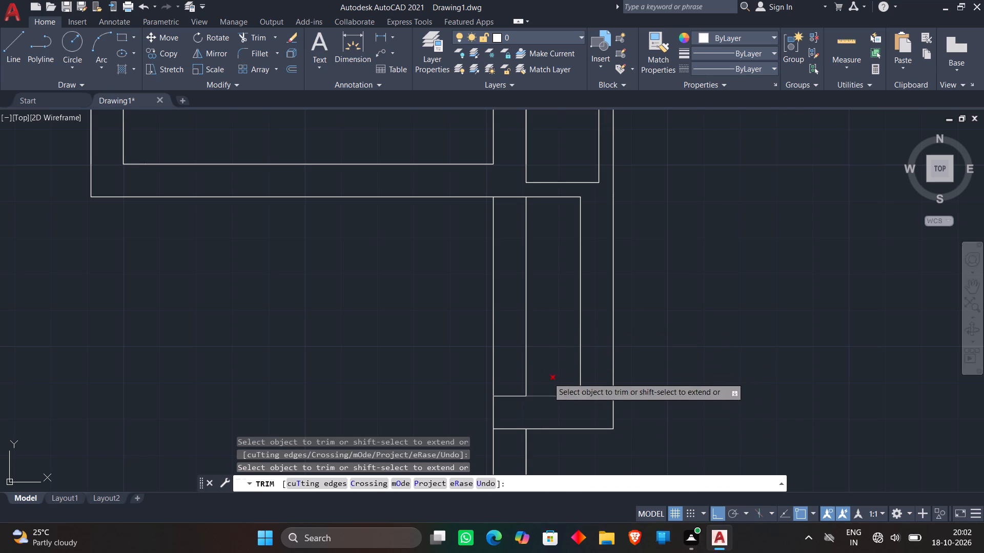
left_click(545, 350)
left_click(520, 359)
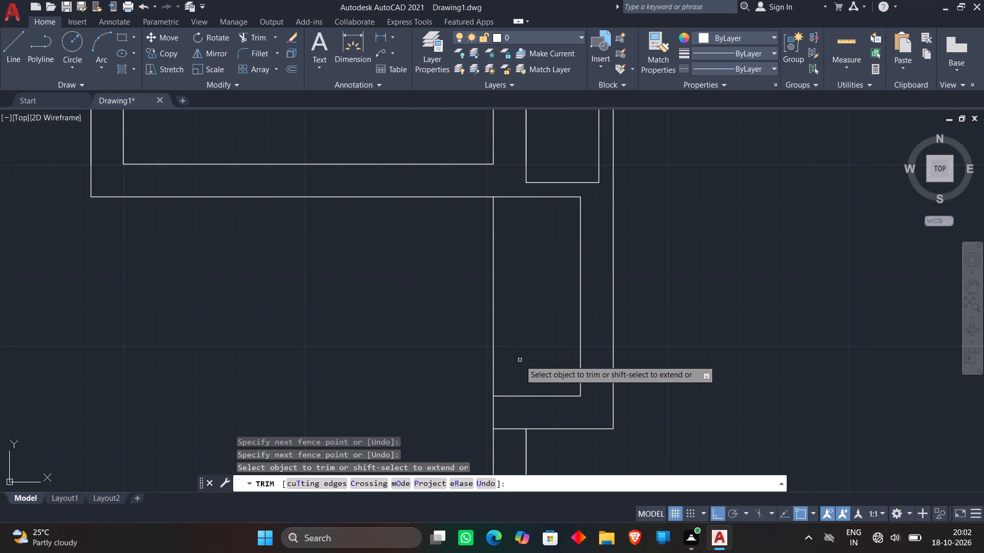
key("Escape")
Draw a short horizontal line across the large lower room's outer wall, just below the recess's bottom corner.
scroll(521, 359, "down", 1)
middle_click_drag(543, 448, 543, 448)
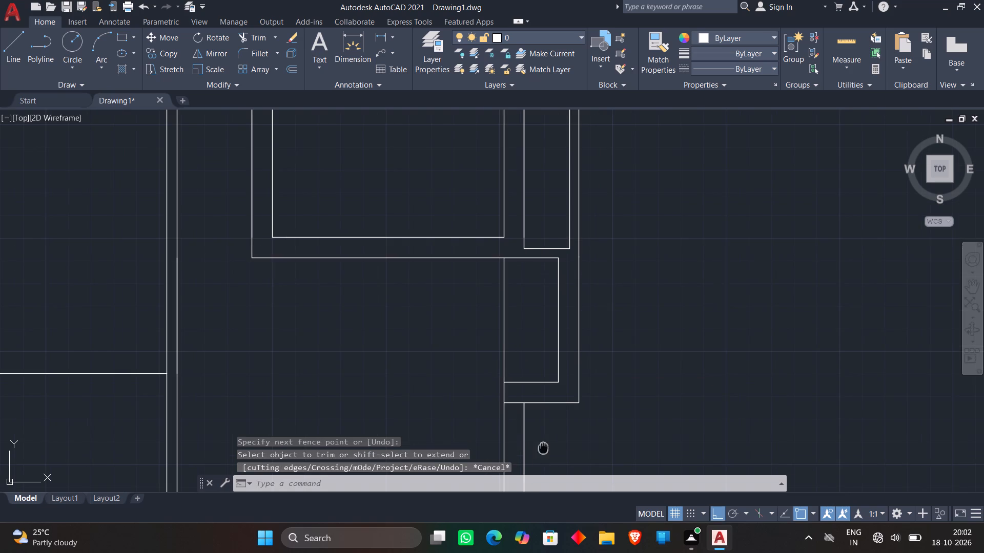
middle_click_drag(543, 448, 549, 406)
key("l")
key("Return")
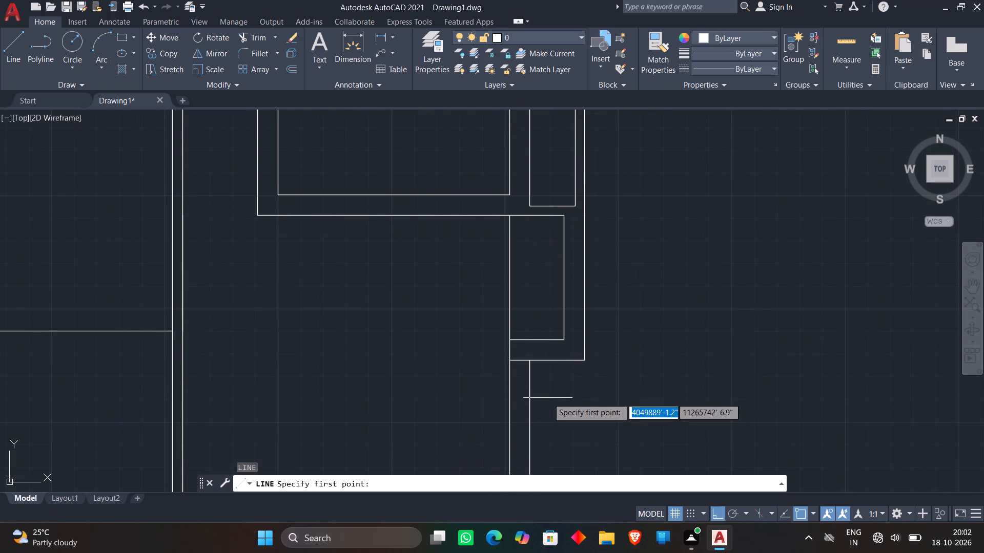
scroll(506, 388, "up", 1)
left_click(489, 379)
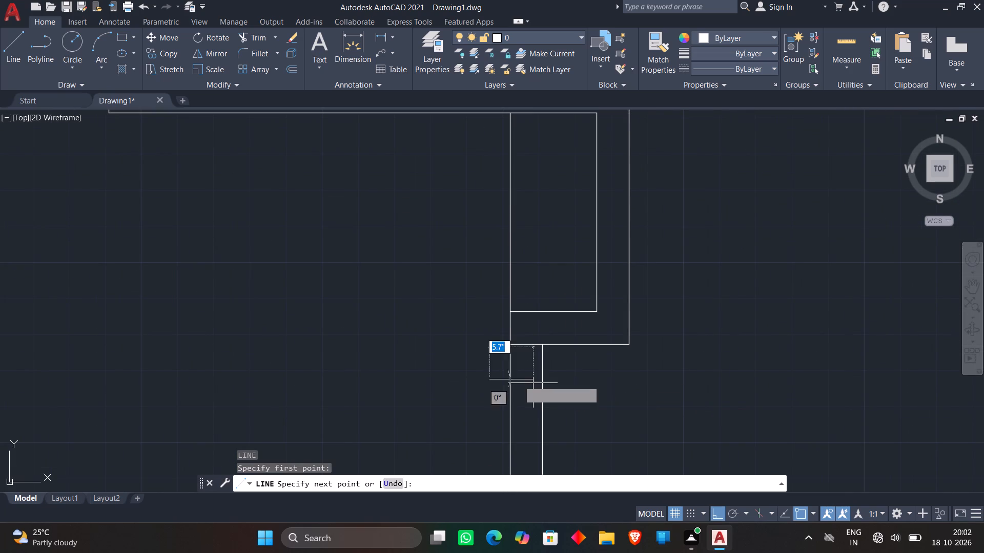
left_click(581, 383)
key("Escape")
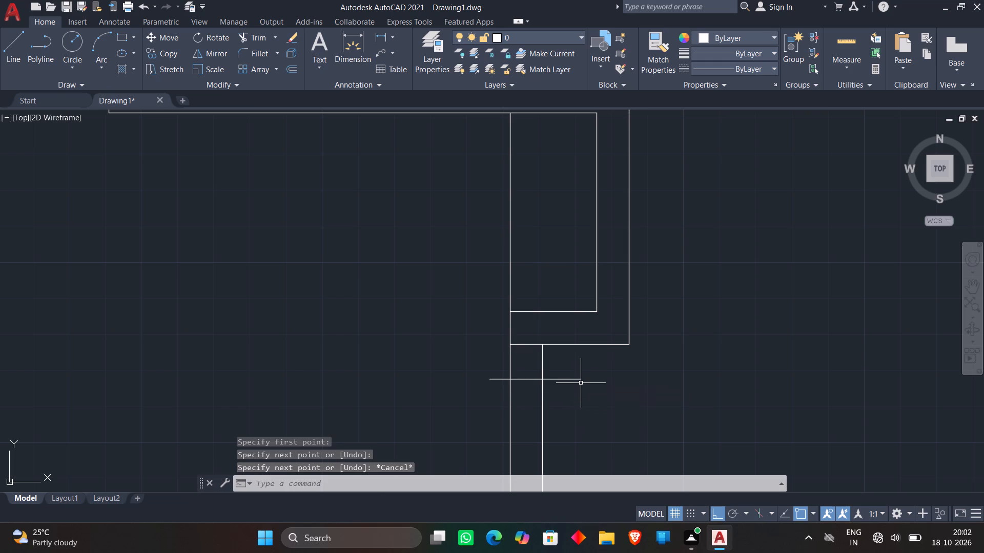
Trim the recess's outer bottom line inside the wall thickness and cut the short cross line's ends back to the wall faces.
type("tr")
key("space")
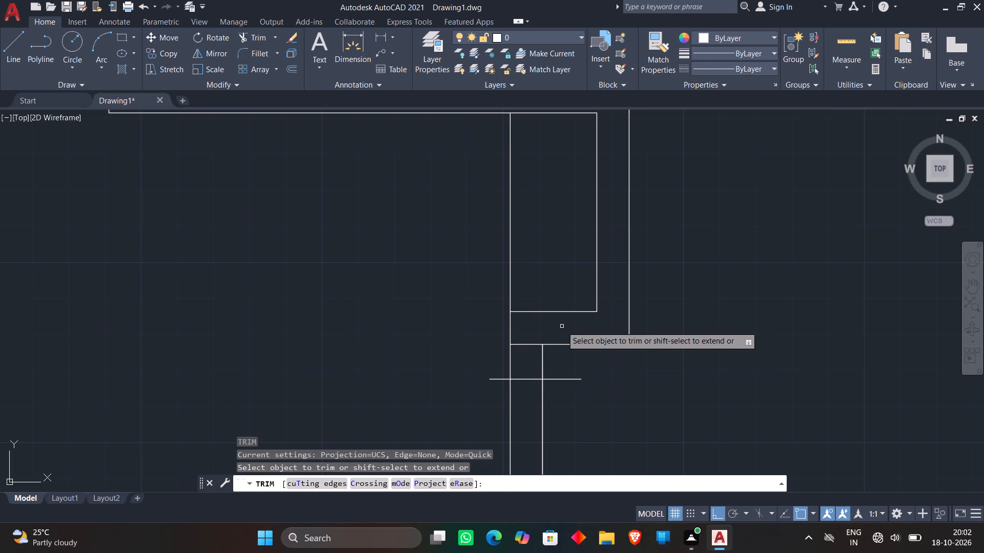
left_click(519, 345)
left_click(569, 366)
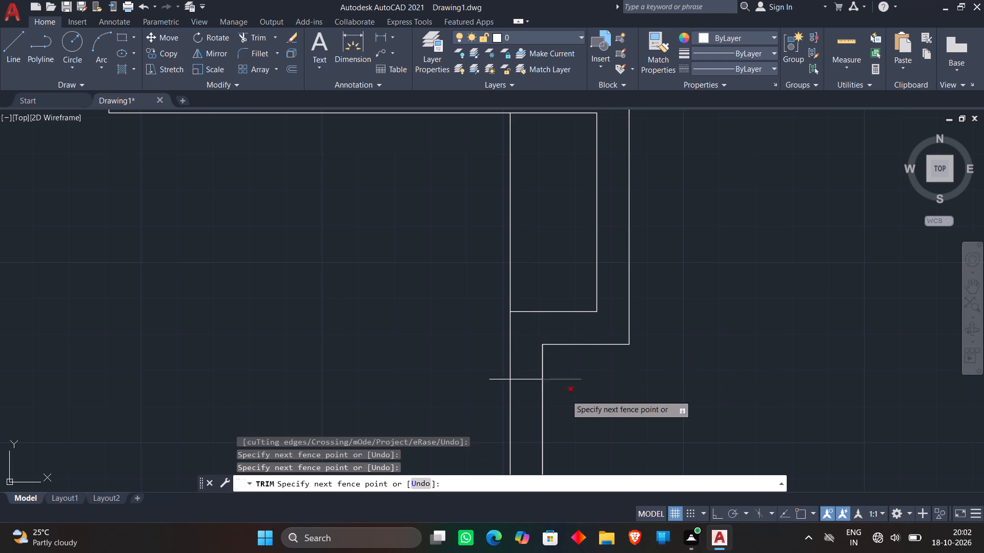
left_click(566, 395)
left_click(493, 368)
left_click(487, 397)
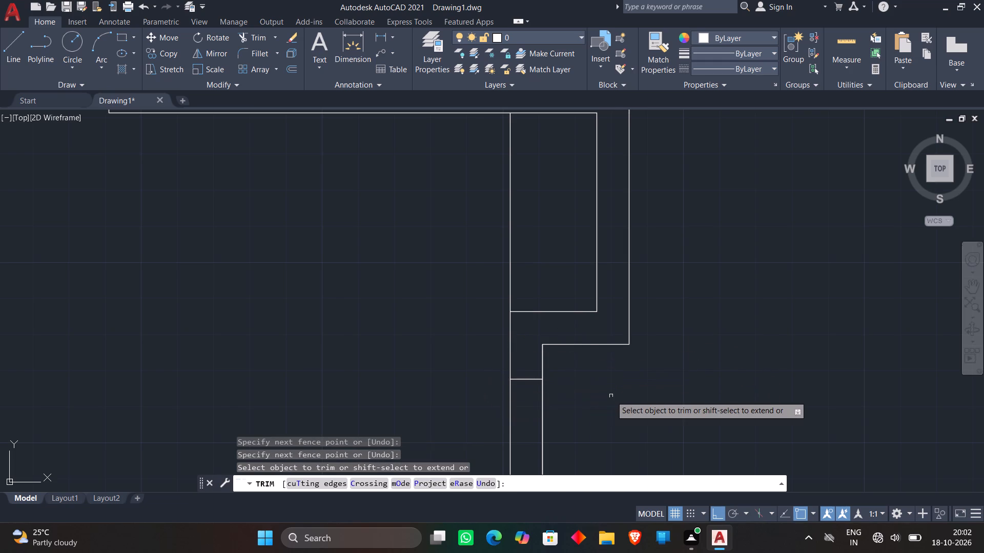
scroll(611, 396, "down", 2)
scroll(601, 264, "up", 2)
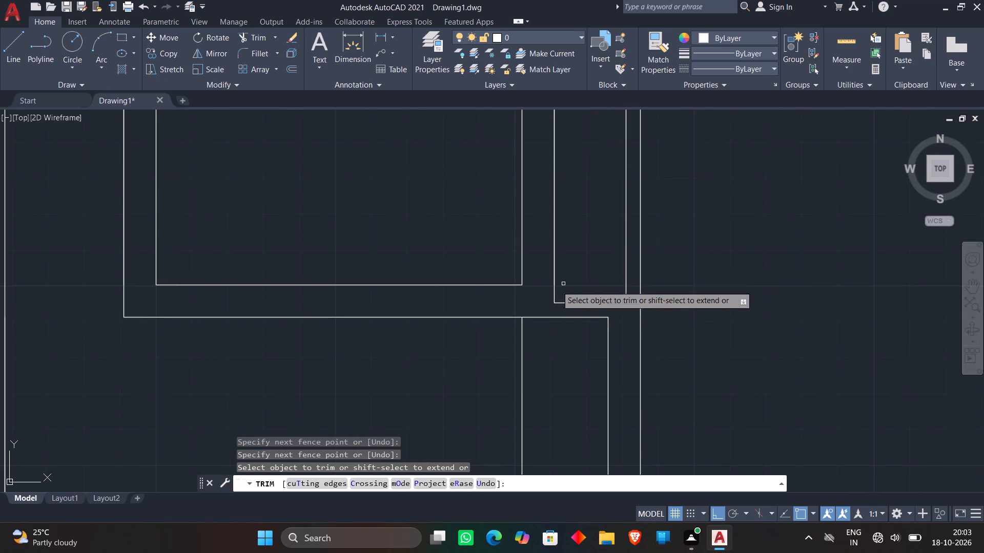
scroll(585, 270, "down", 1)
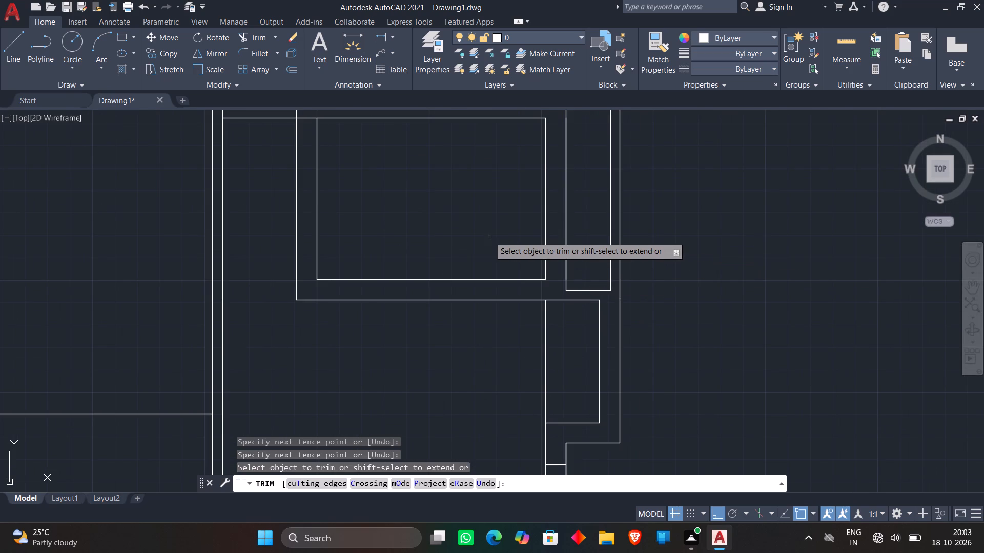
key("Escape")
Draw a short horizontal line across the wall between the small room and the narrow projection, trimming its ends to the wall faces.
key("l")
key("Return")
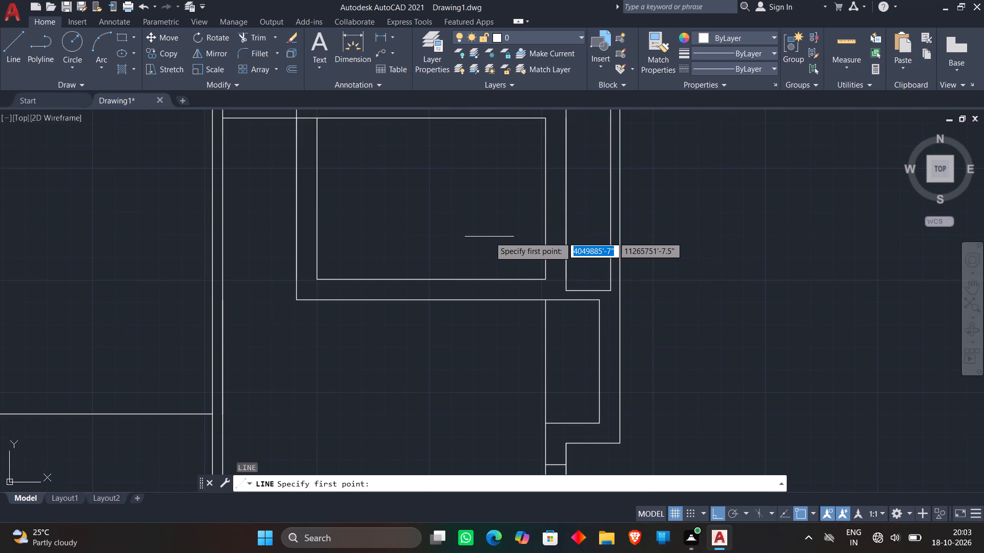
left_click(529, 229)
left_click(586, 223)
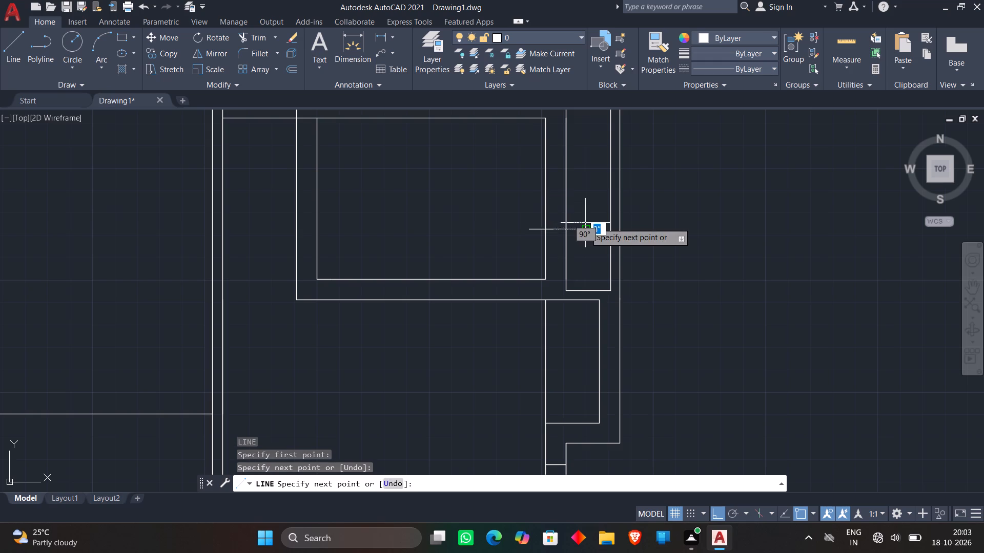
key("Escape")
type("tr")
key("space")
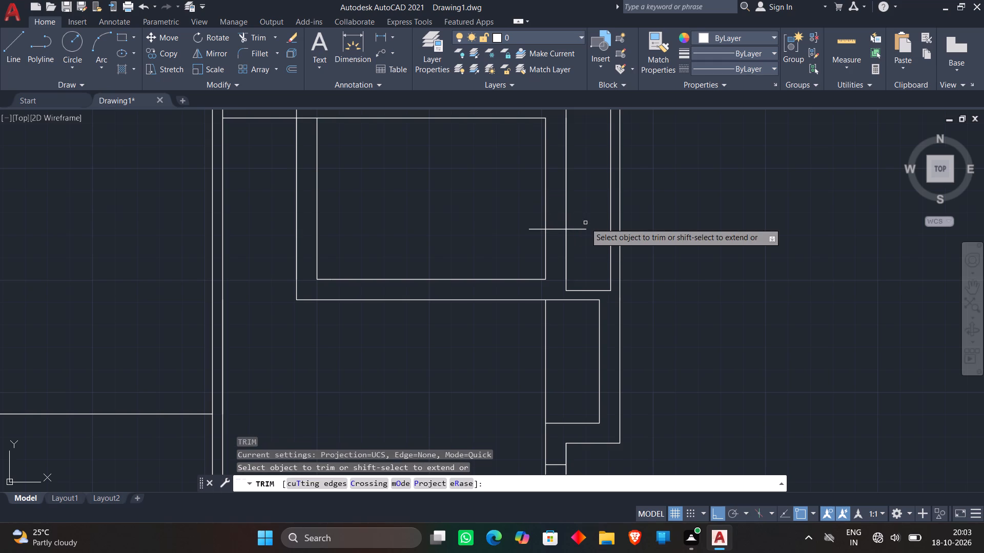
left_click(582, 231)
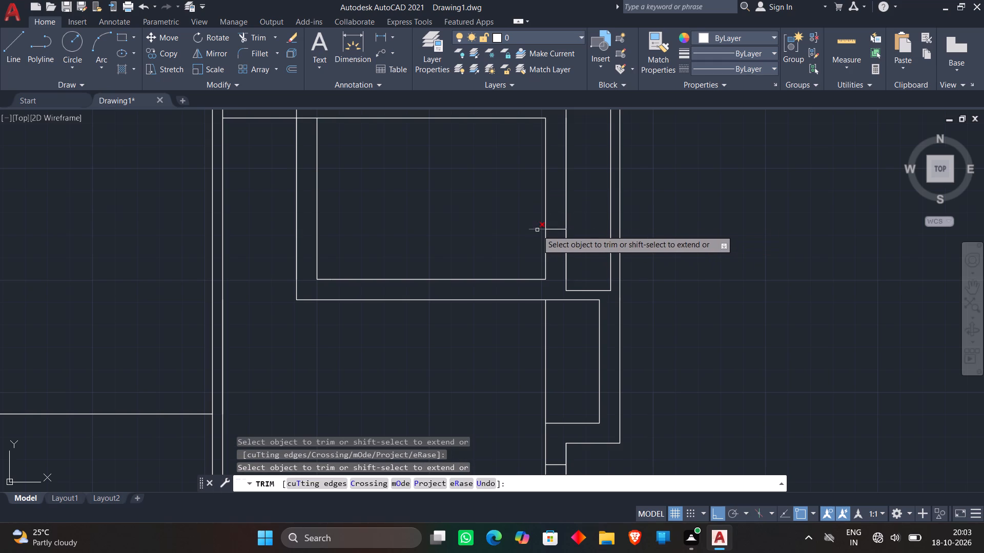
left_click(537, 230)
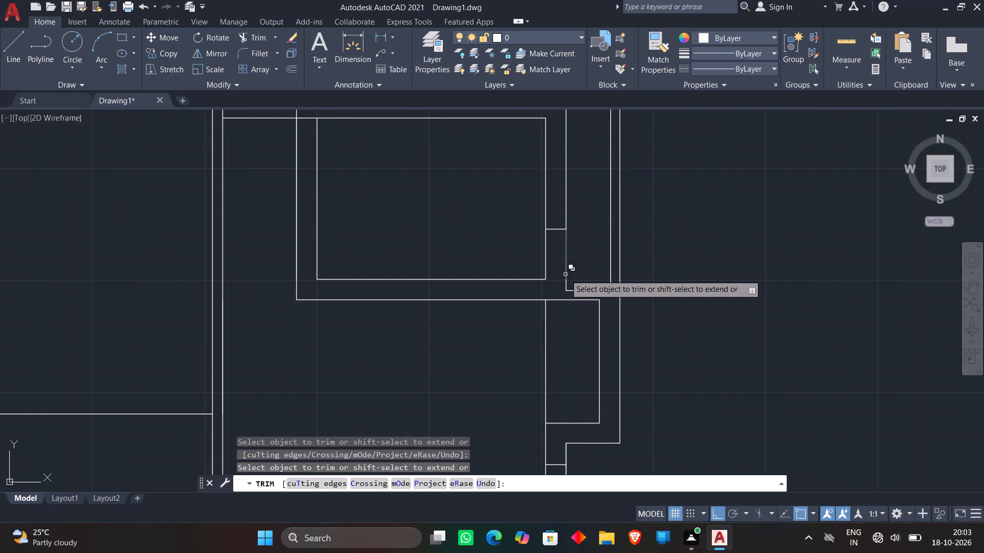
key("Escape")
Extend the small room's bottom inner wall line across the narrow projection to its outer wall line.
type("ex")
key("space")
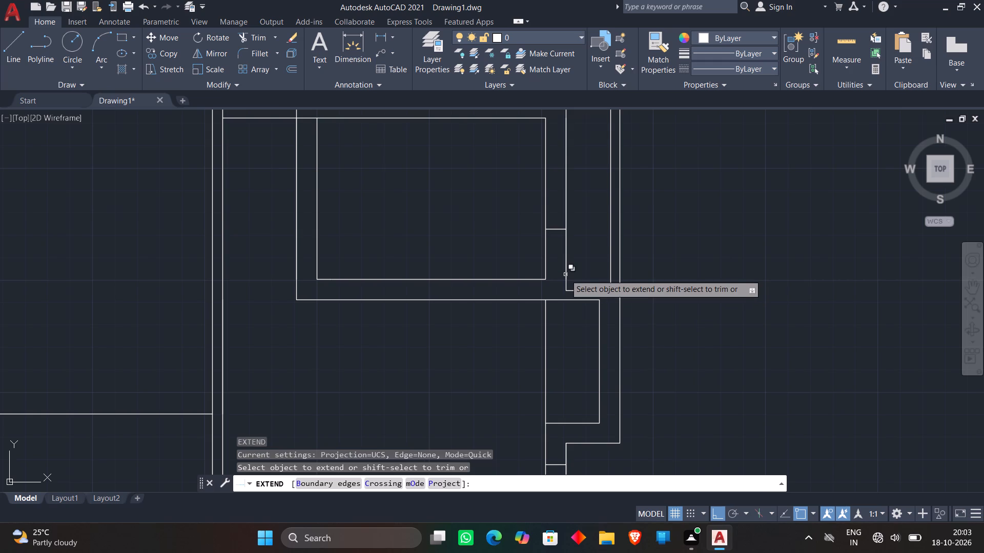
left_click(534, 278)
left_click(557, 278)
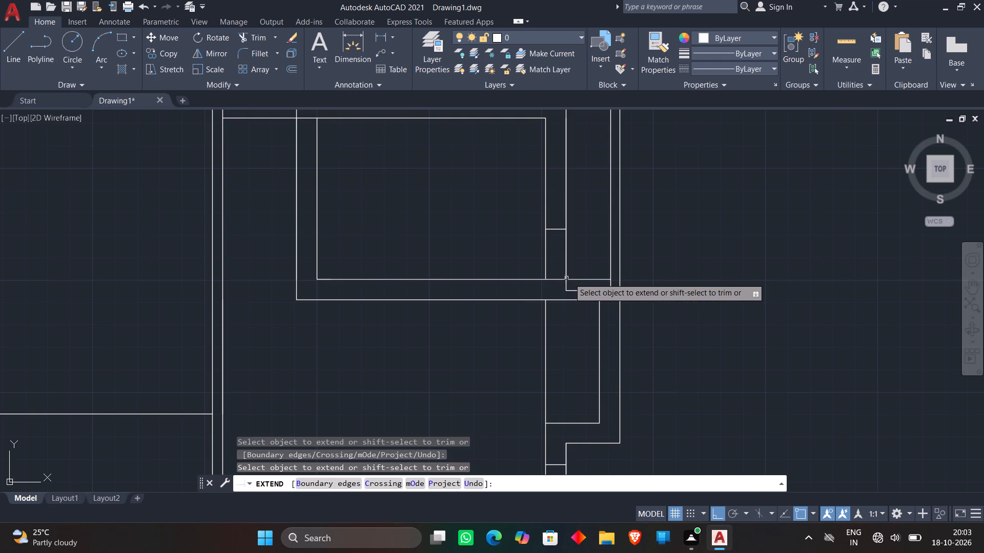
left_click(602, 278)
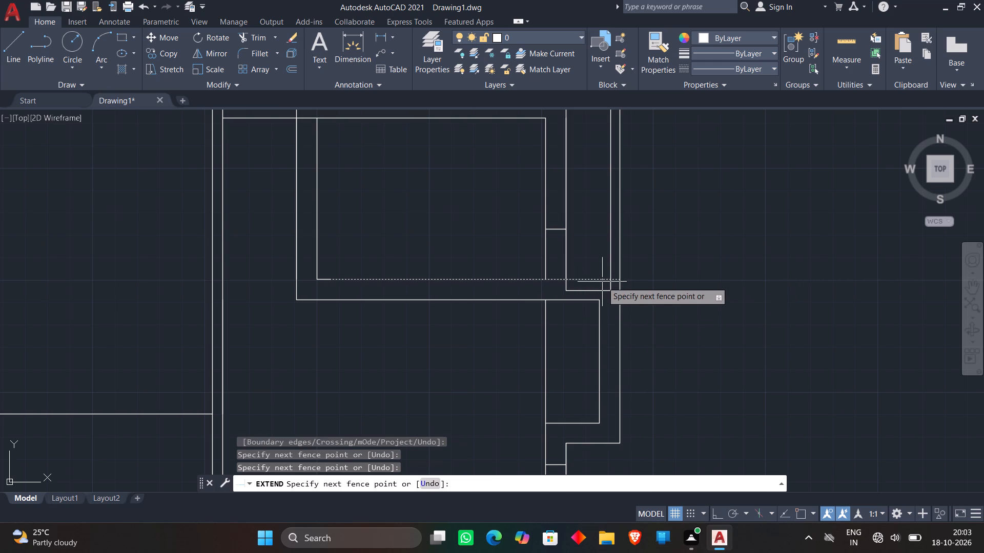
left_click(602, 282)
key("Escape")
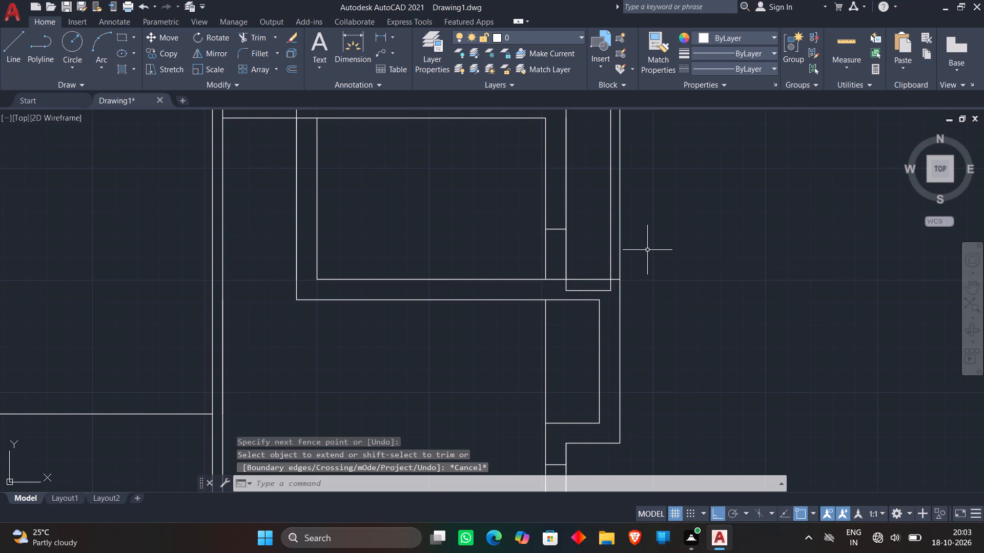
Trim the narrow projection's sides and old bottom line below the extended line, and clear that line from the adjoining wall's thickness.
type("tr")
key("space")
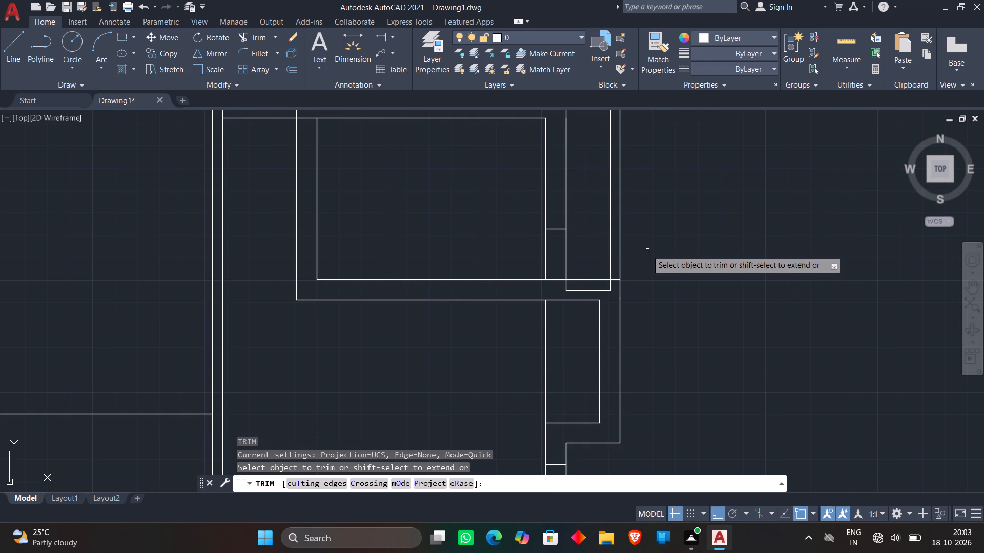
scroll(592, 267, "up", 2)
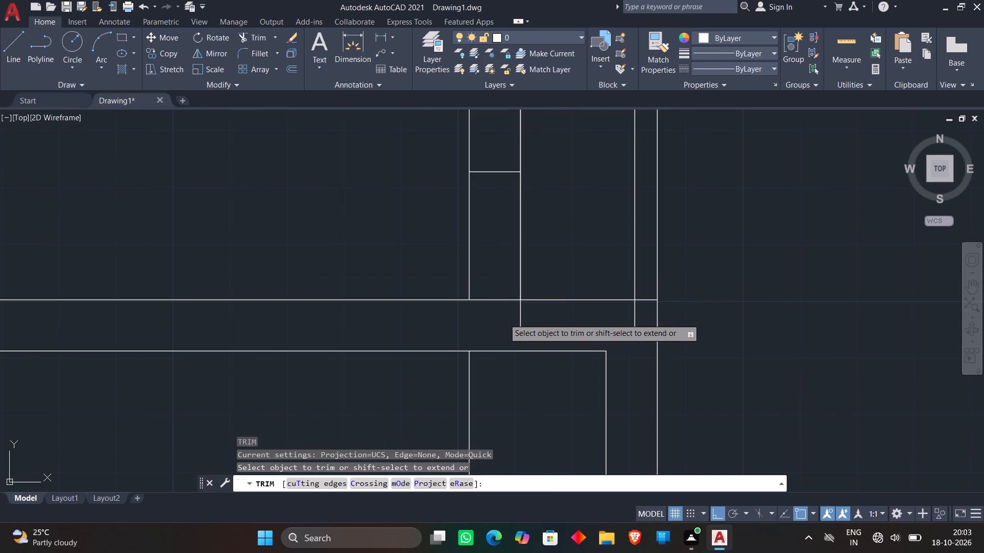
left_click(504, 318)
left_click(638, 316)
left_click(618, 319)
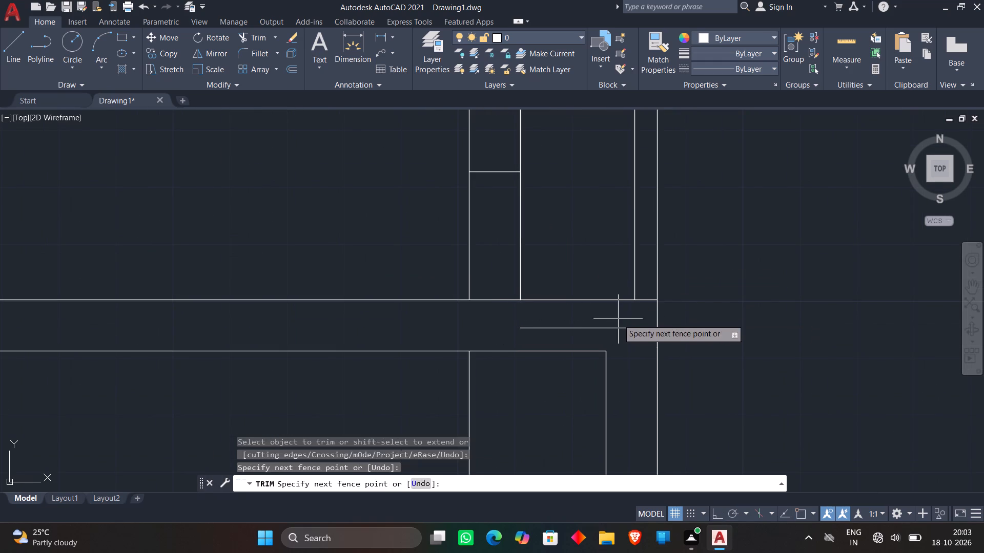
left_click(619, 336)
left_click(493, 290)
left_click(495, 310)
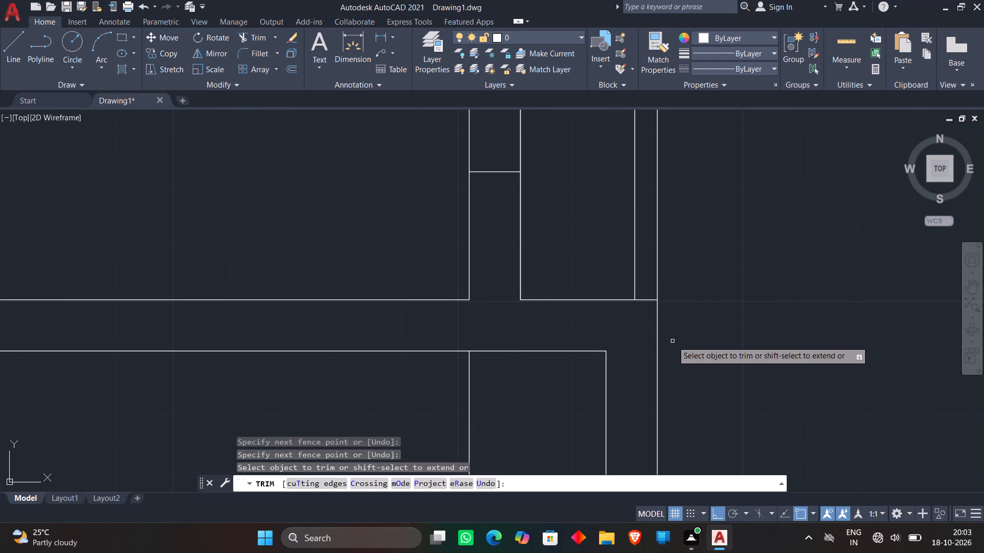
left_click(644, 295)
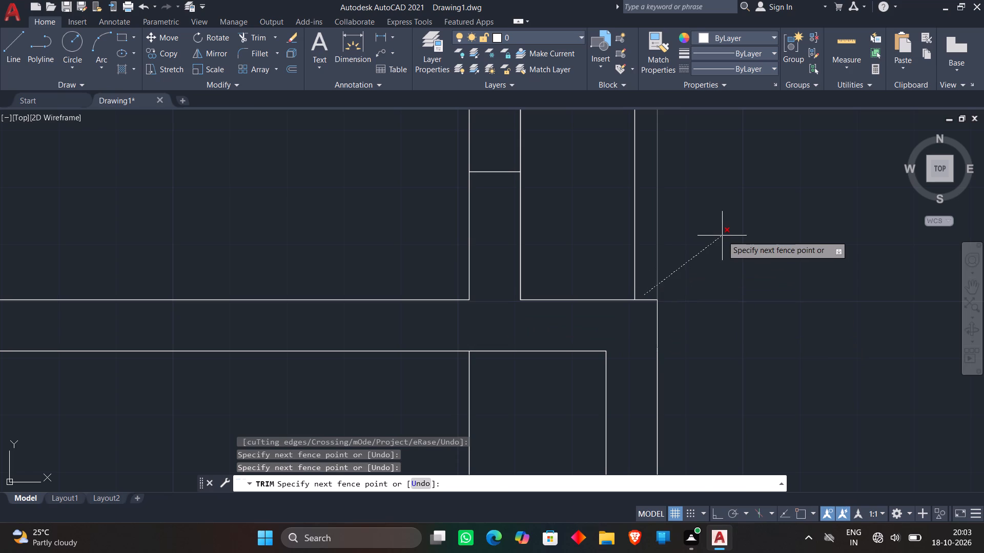
key("Escape")
Review the overall floor plan, from the stacked rooms and their projections to the rooms on the opposite side.
scroll(643, 253, "down", 2)
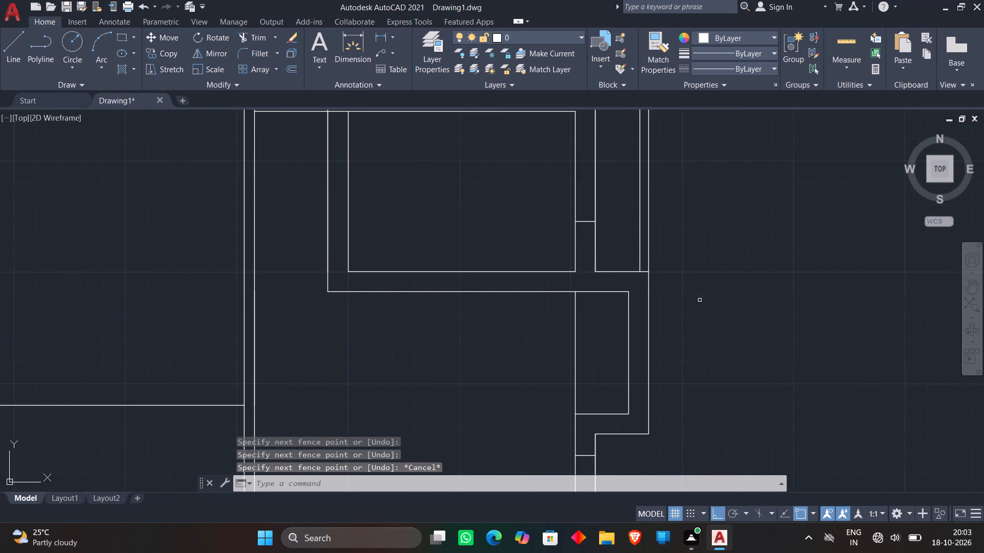
scroll(704, 326, "down", 1)
scroll(693, 396, "down", 1)
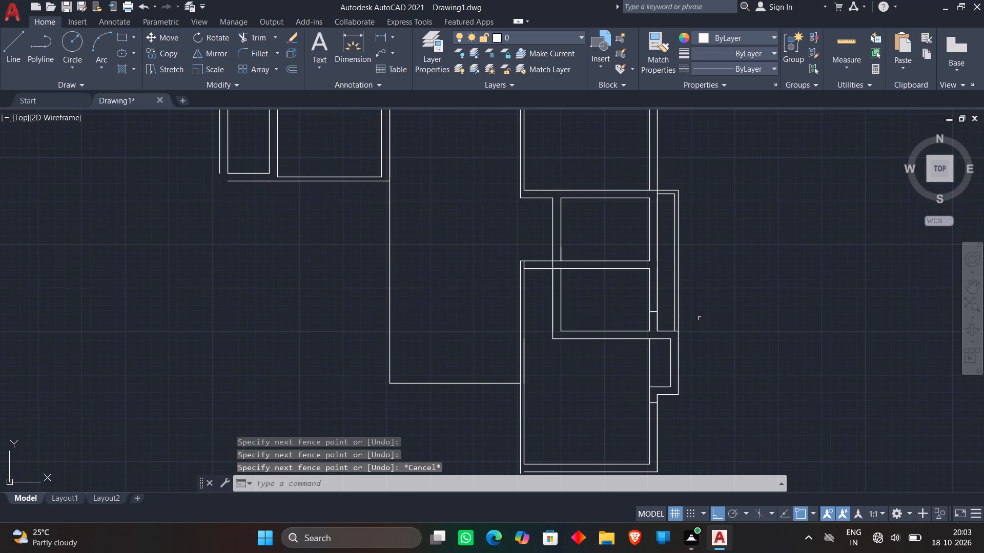
middle_click_drag(700, 318, 687, 259)
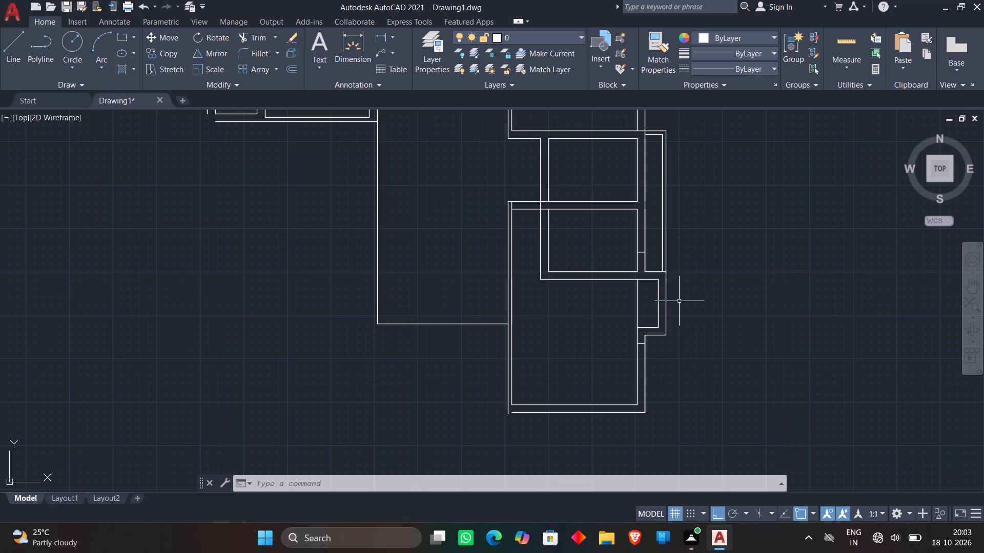
scroll(645, 294, "down", 2)
scroll(671, 328, "up", 3)
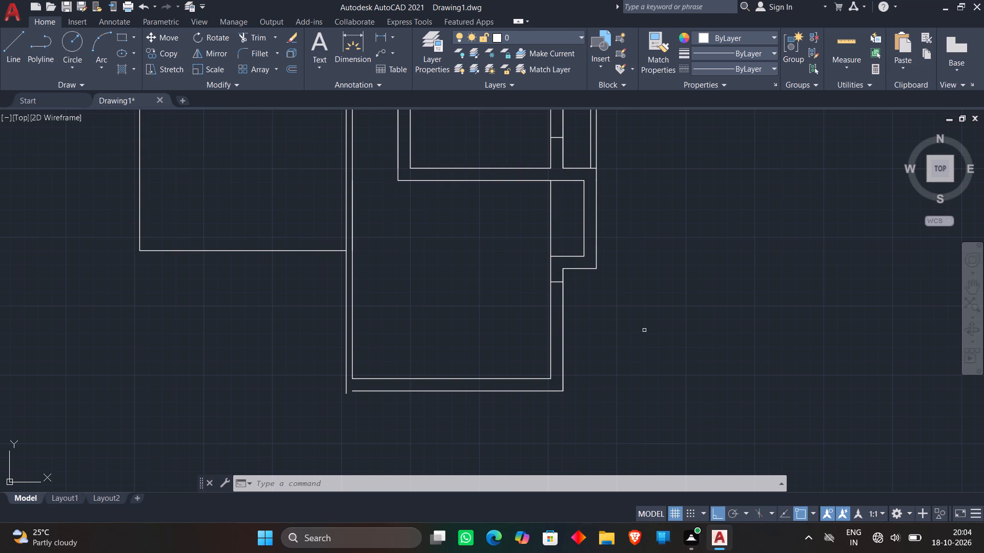
scroll(642, 325, "down", 1)
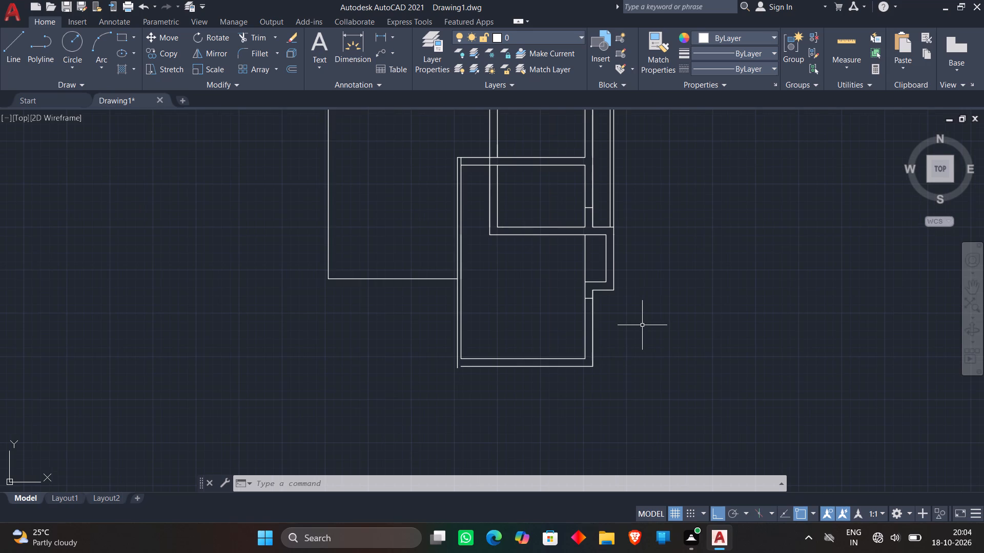
scroll(640, 328, "down", 3)
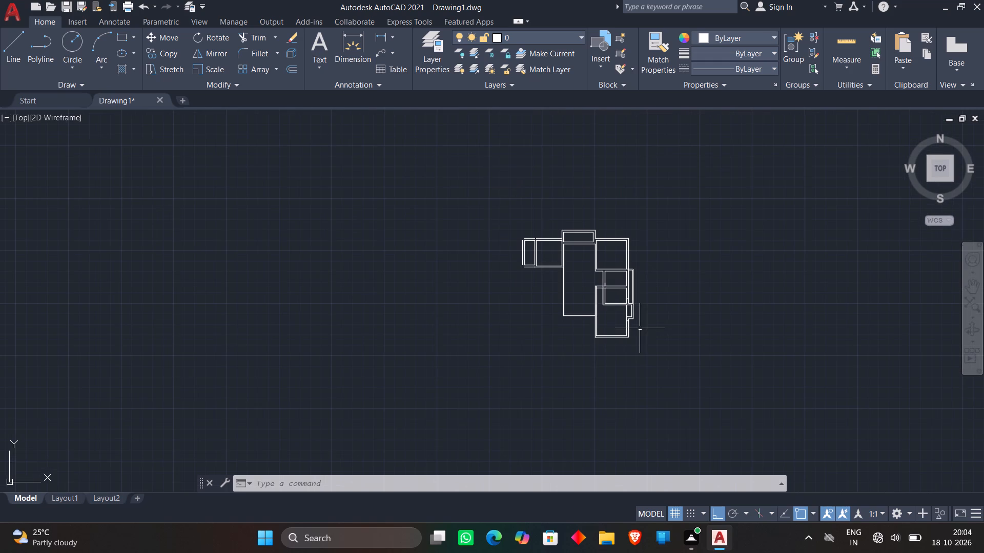
middle_click_drag(640, 328, 768, 317)
scroll(588, 350, "down", 1)
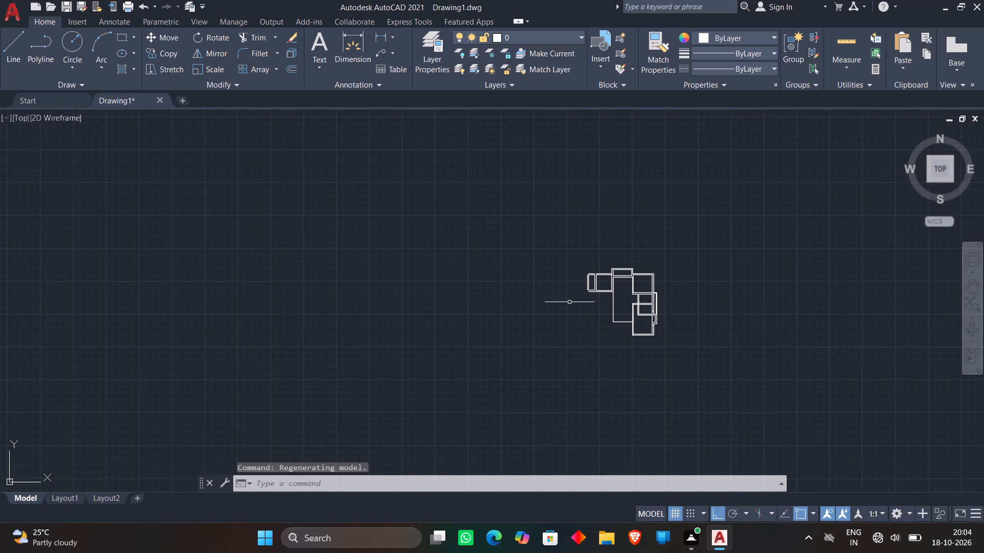
scroll(570, 296, "up", 3)
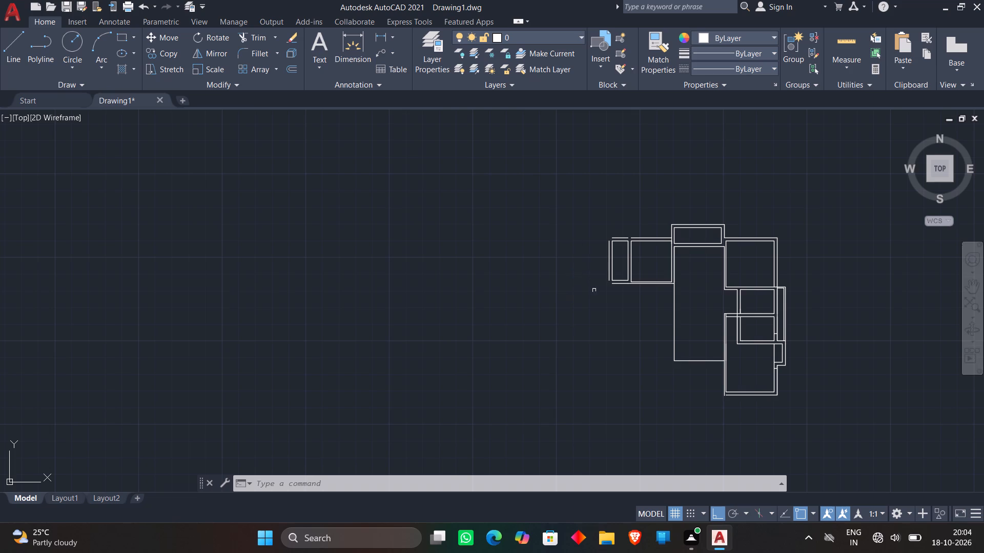
middle_click_drag(605, 335, 464, 375)
scroll(496, 346, "up", 2)
scroll(479, 334, "down", 2)
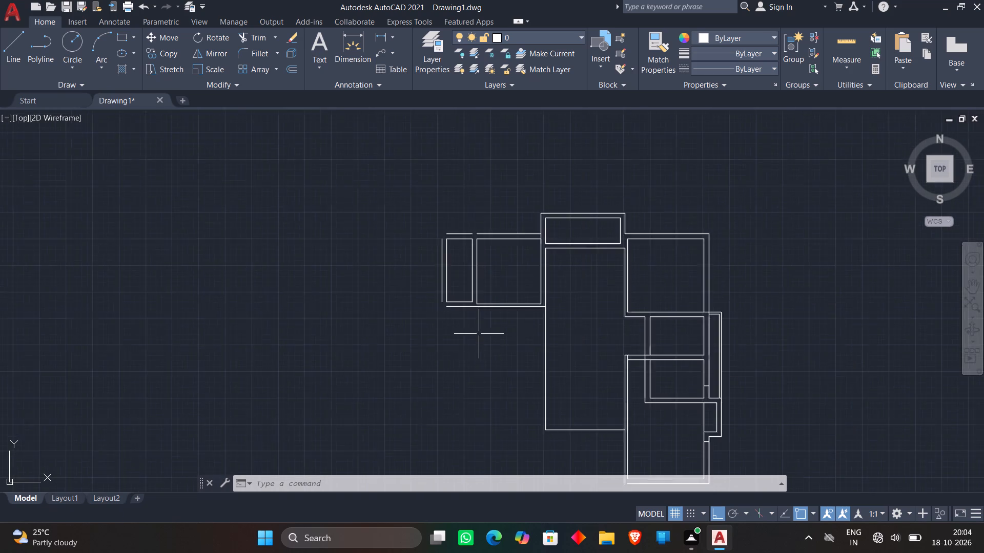
scroll(479, 334, "down", 1)
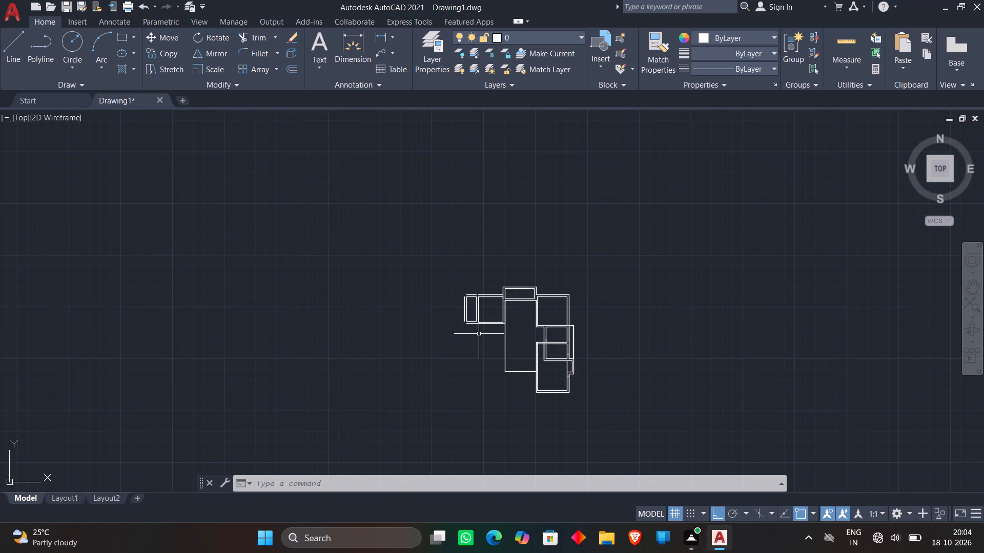
Draw a three-sided room outline 8'6" wide and 5' deep below the square room, starting from the midpoint of its outer bottom wall line.
scroll(477, 335, "up", 2)
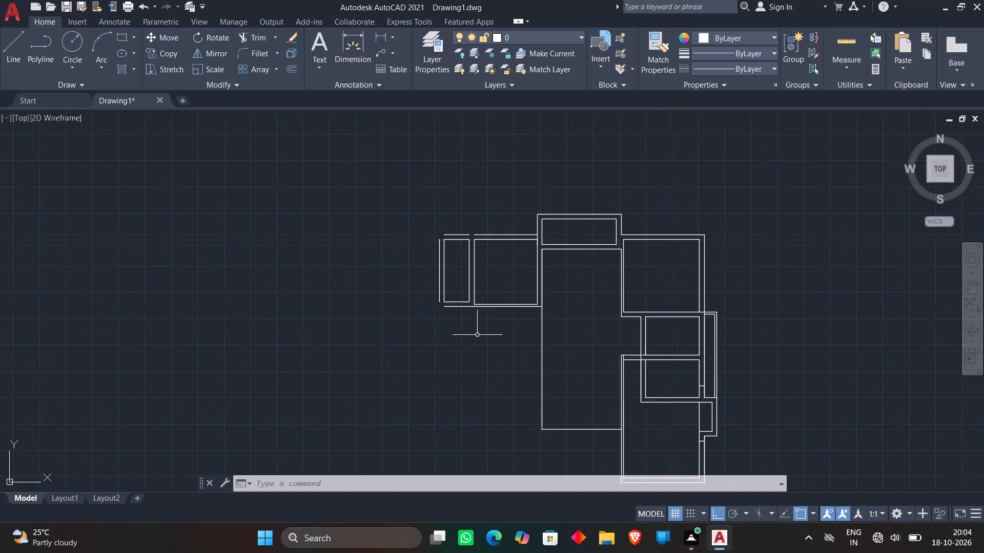
scroll(477, 335, "up", 1)
key("l")
key("Return")
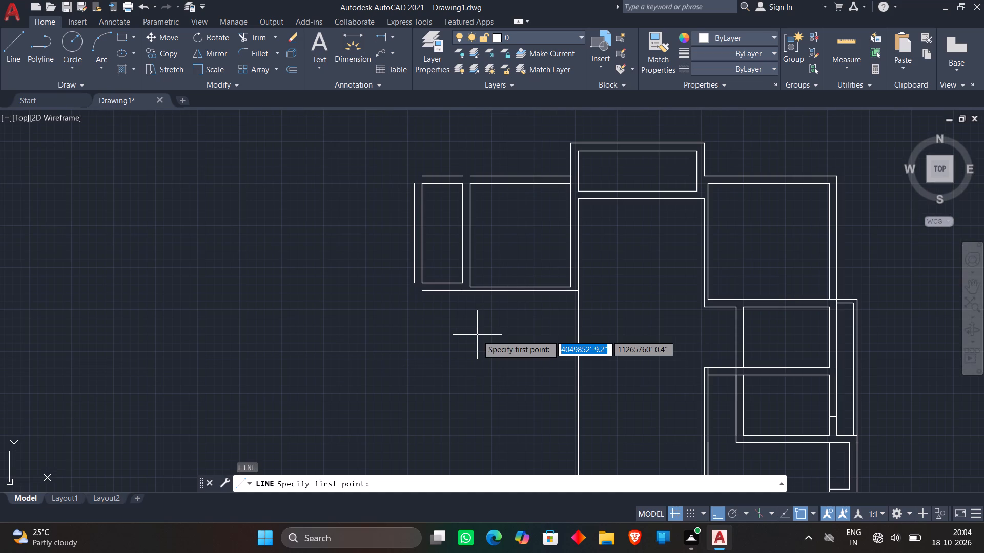
left_click(522, 291)
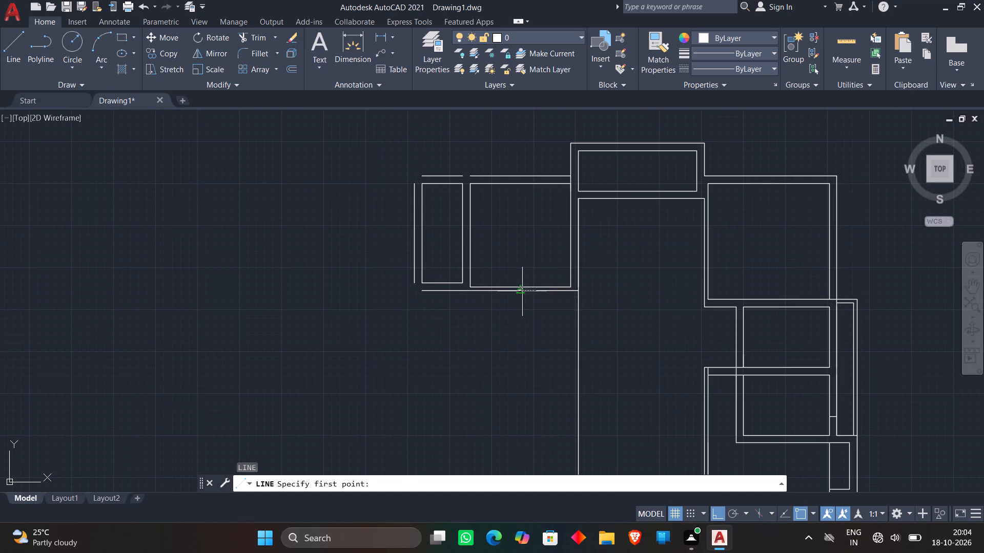
type("5'")
key("Return")
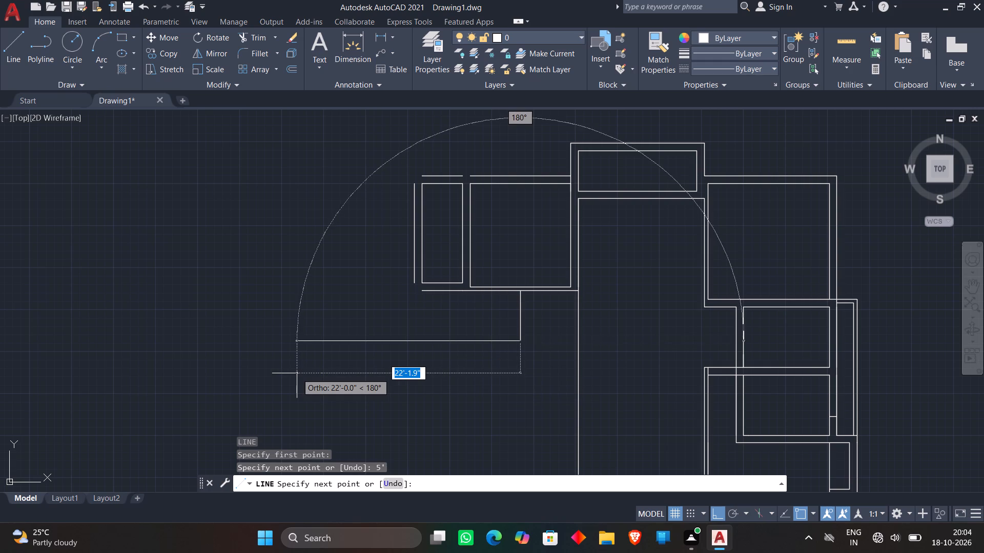
type("8'6\"")
key("Return")
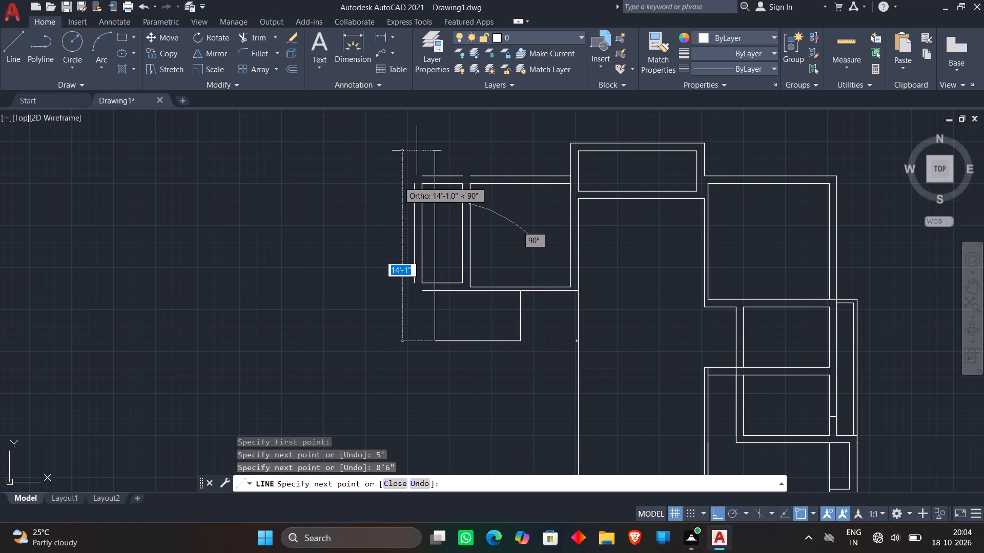
type("5'")
key("Return")
key("Escape")
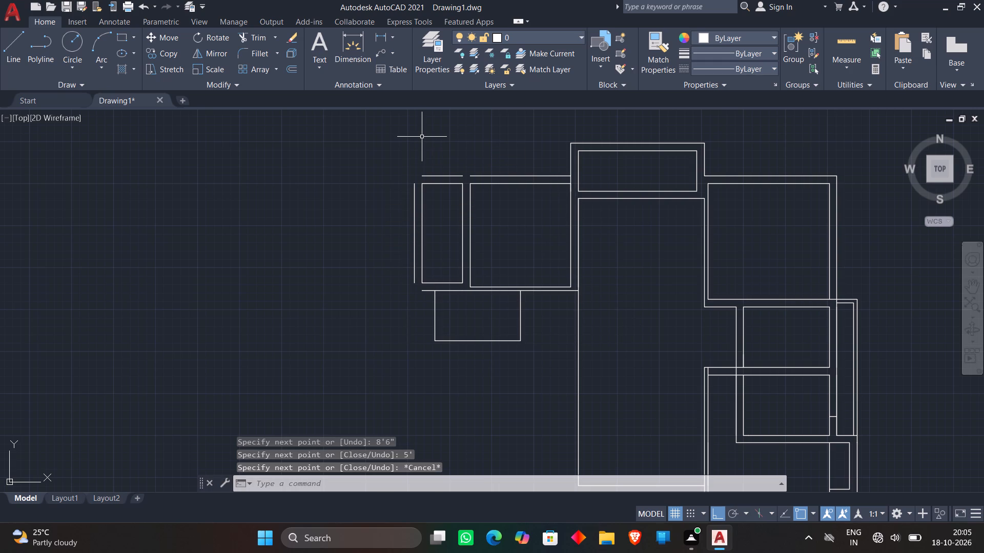
Offset the new small room's outer side line and bottom line outward by 9" to form its walls.
key("o")
key("Return")
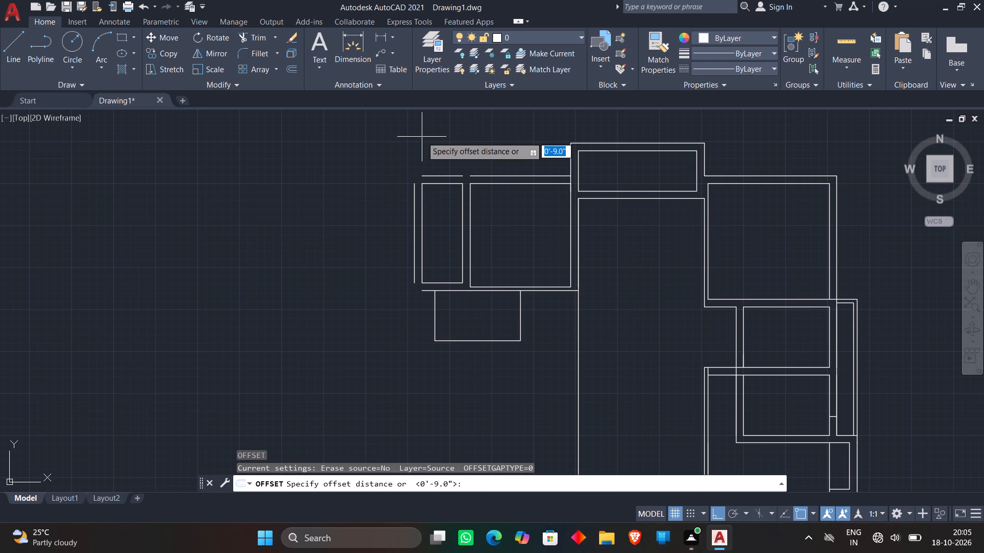
type("9\"")
key("Return")
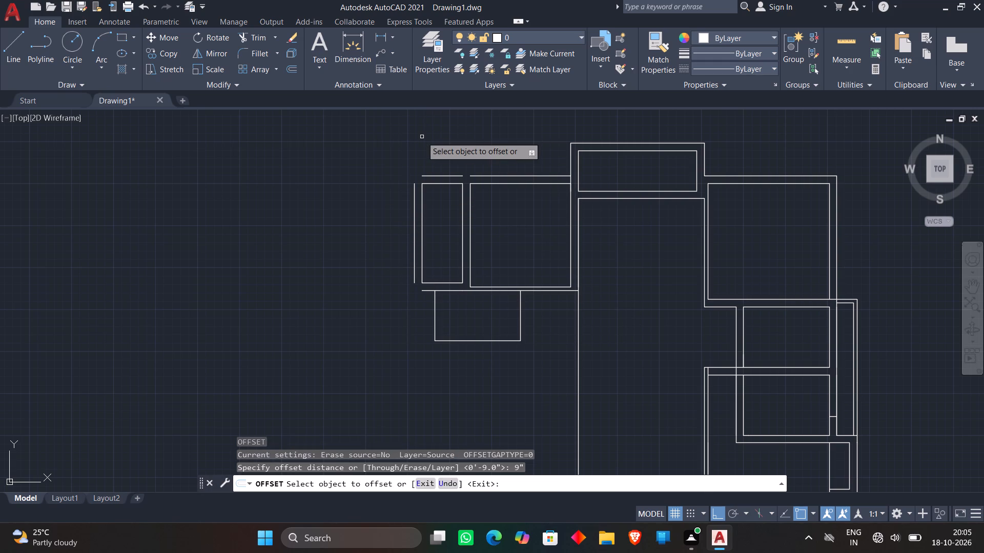
scroll(430, 313, "up", 2)
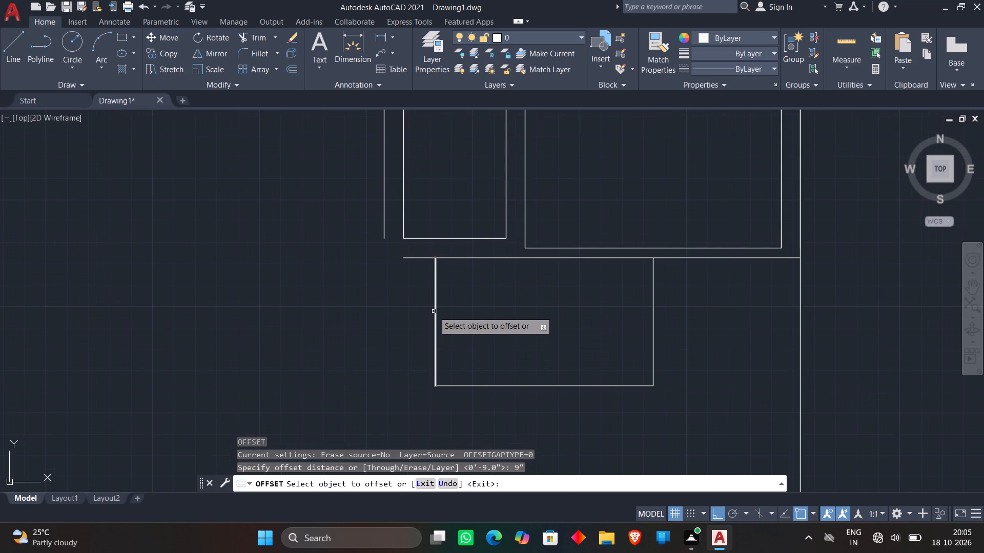
left_click(434, 311)
left_click(372, 321)
left_click(509, 385)
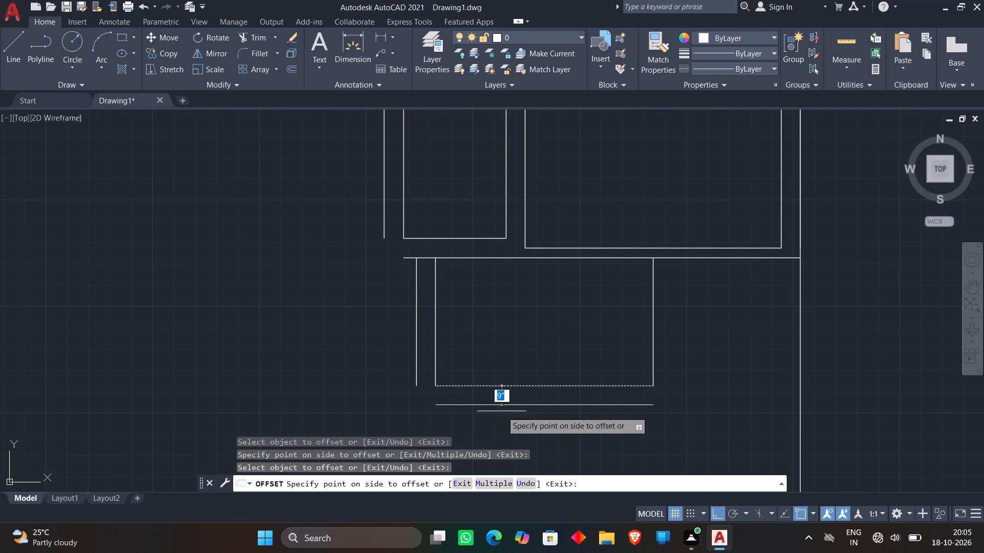
left_click(502, 412)
scroll(490, 352, "down", 1)
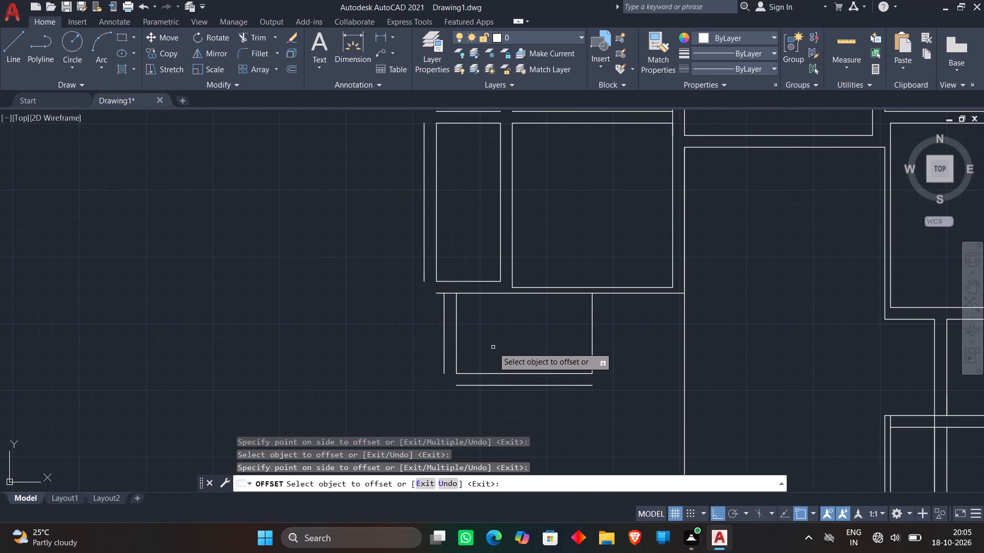
key("Escape")
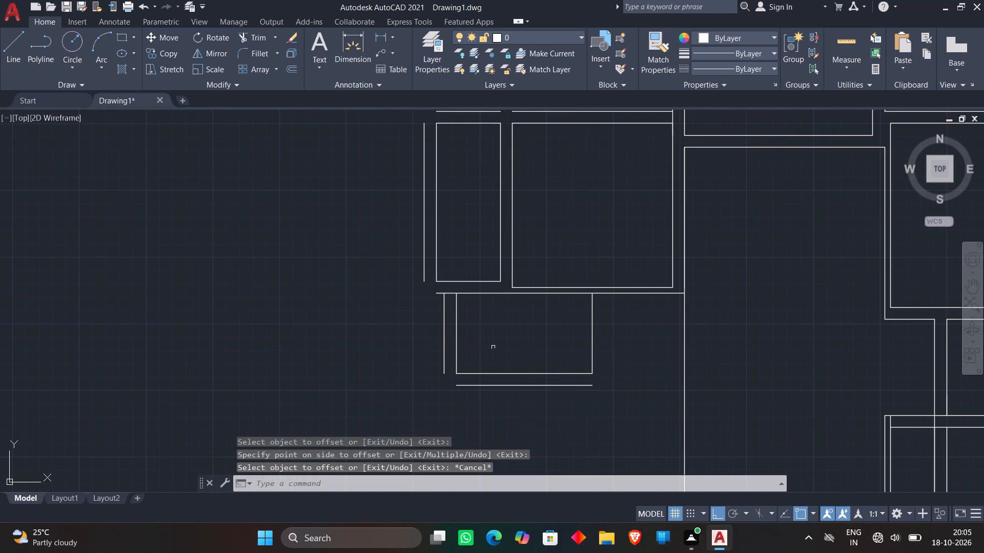
Trim the overhanging part of the horizontal wall line beyond the small room's inner corner, below the narrow room.
type("tr")
key("space")
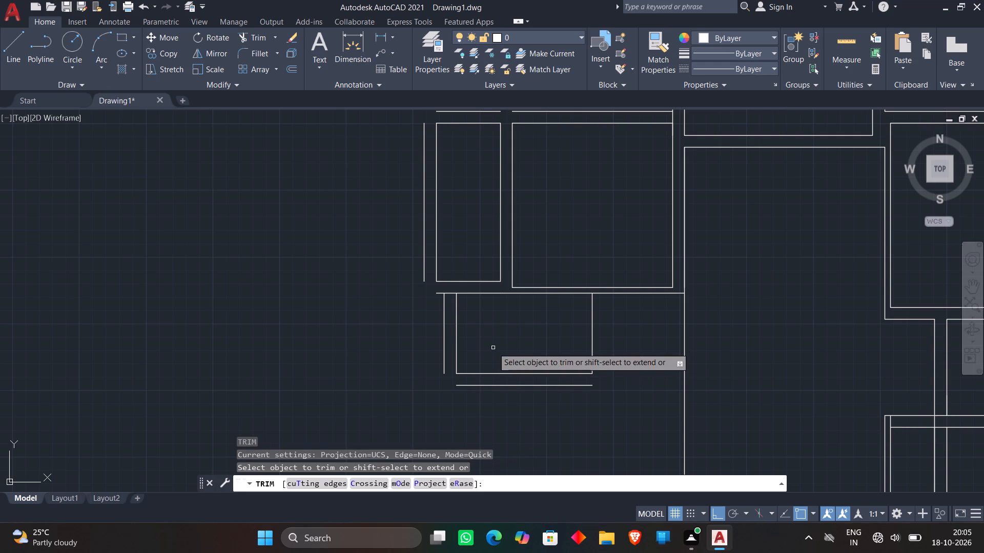
left_click(453, 293)
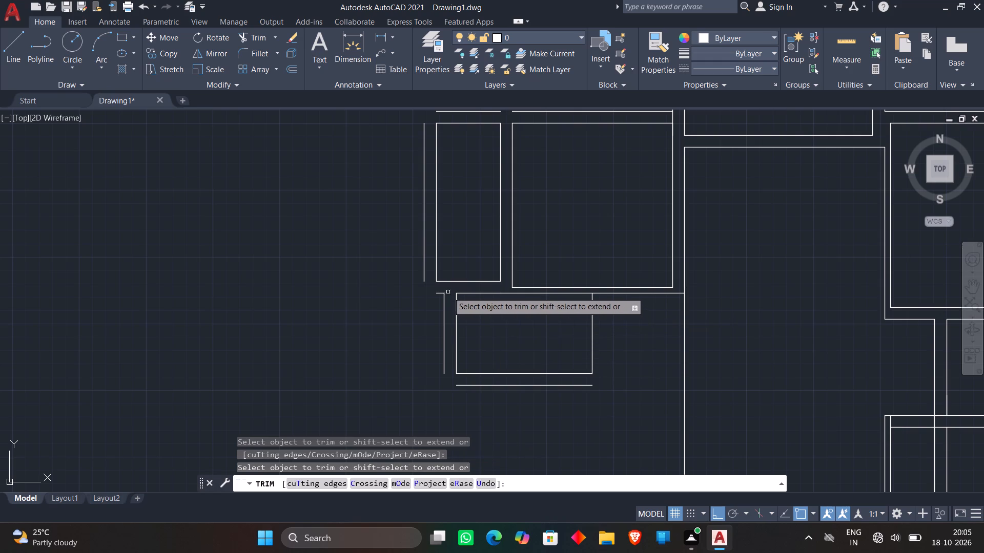
left_click(441, 293)
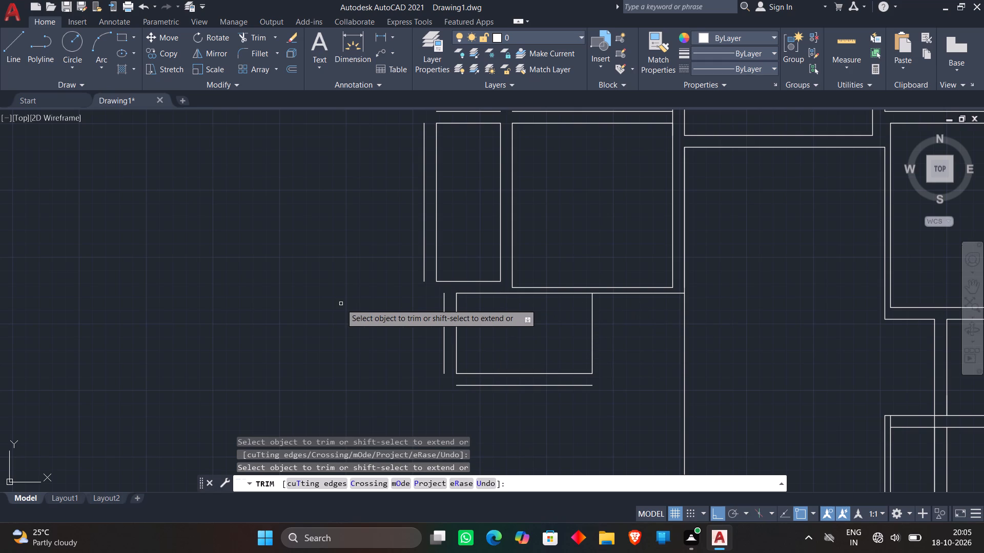
key("Escape")
Extend the small room's outer side wall line up to the narrow room's bottom line.
type("ex")
key("space")
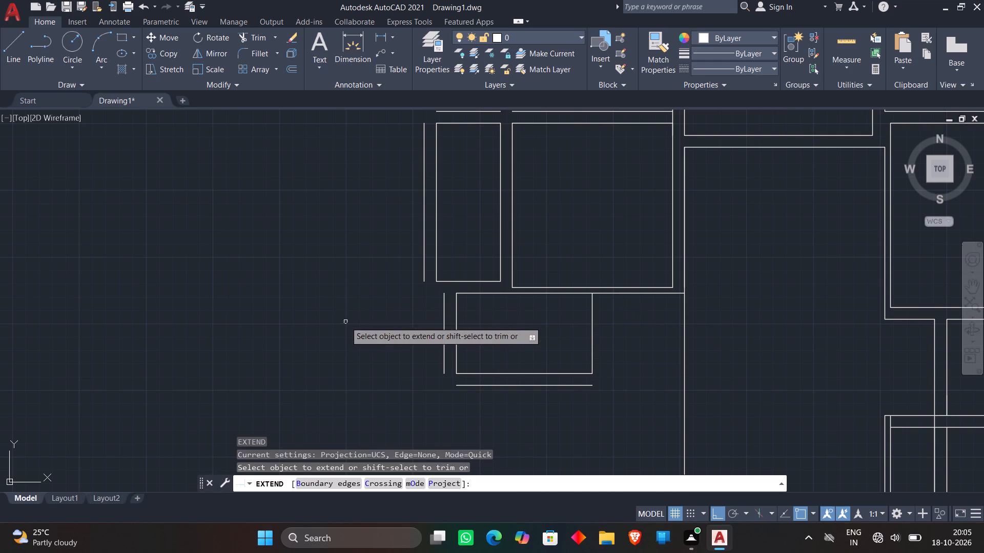
left_click(443, 313)
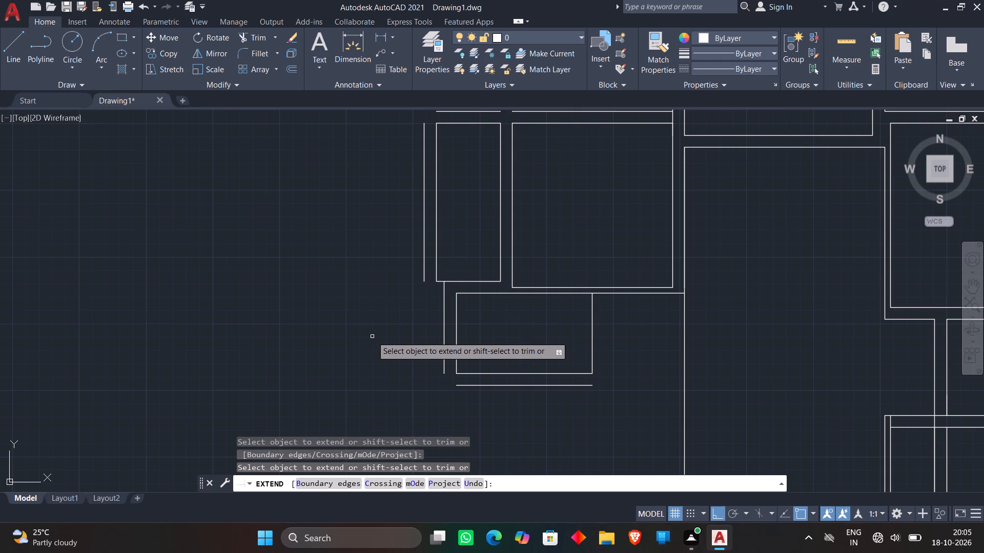
key("Escape")
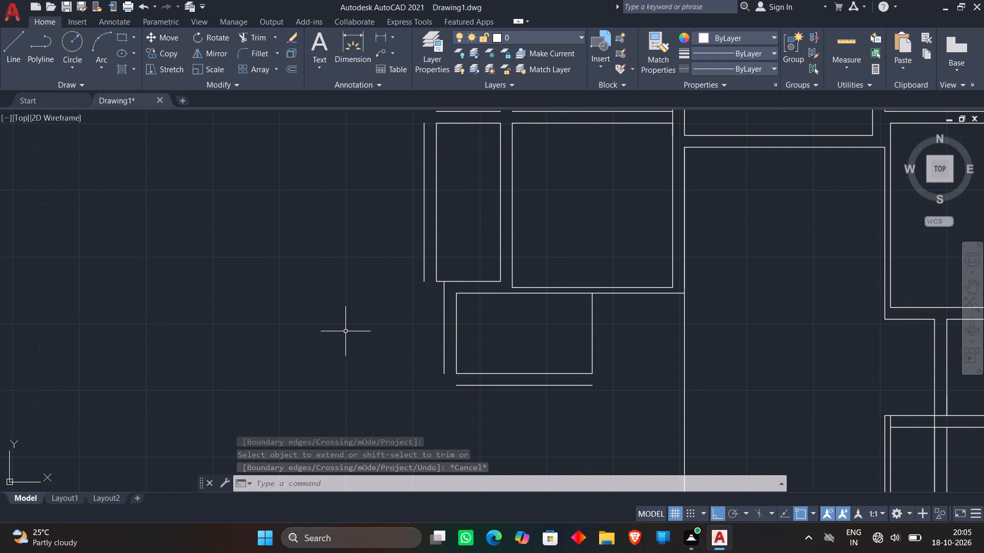
key("Escape")
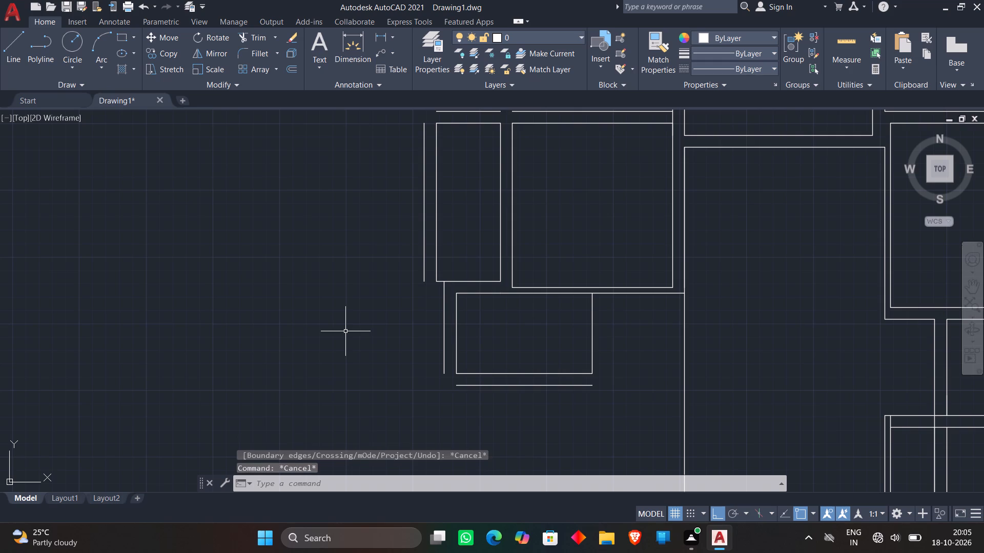
From the outer end of the small room's offset bottom line, draw a 14'6" line downward and a 12' line toward the central room.
scroll(346, 331, "down", 1)
middle_click_drag(346, 331, 341, 290)
scroll(430, 335, "up", 1)
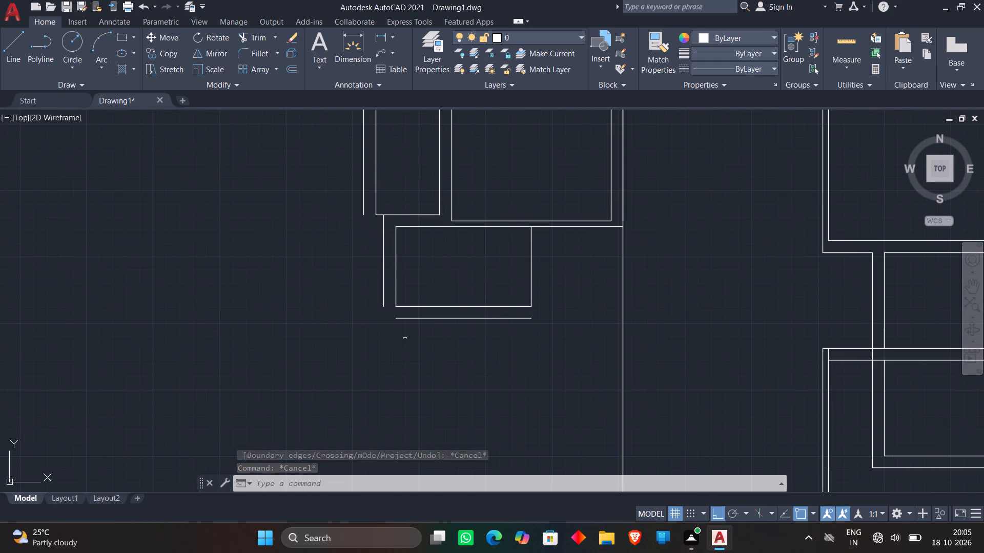
key("l")
key("Return")
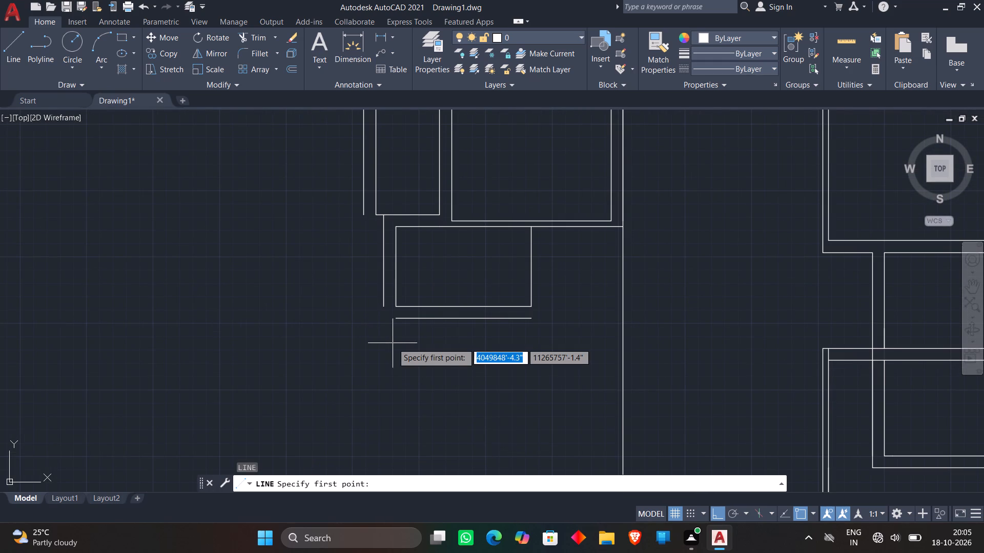
left_click(397, 322)
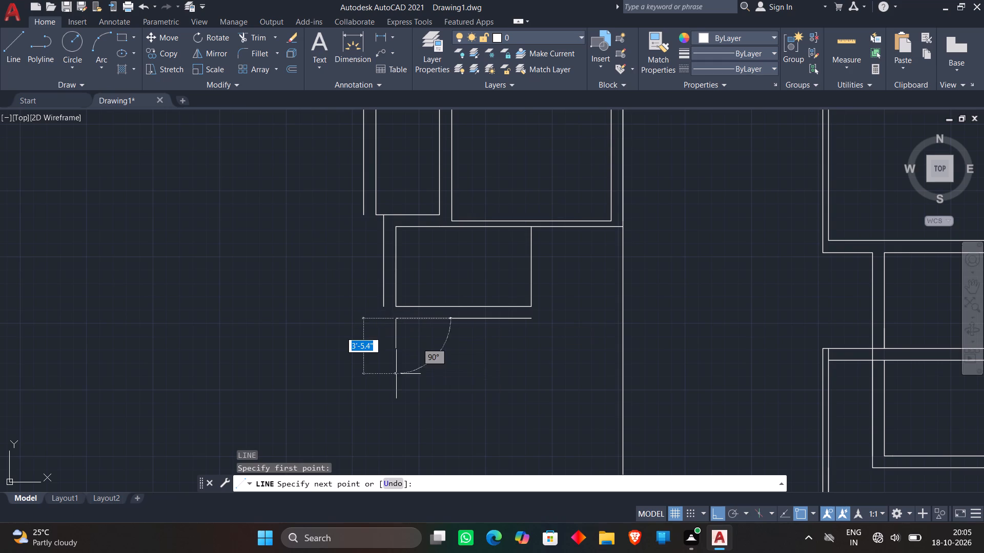
scroll(396, 373, "down", 1)
middle_click_drag(396, 372, 404, 303)
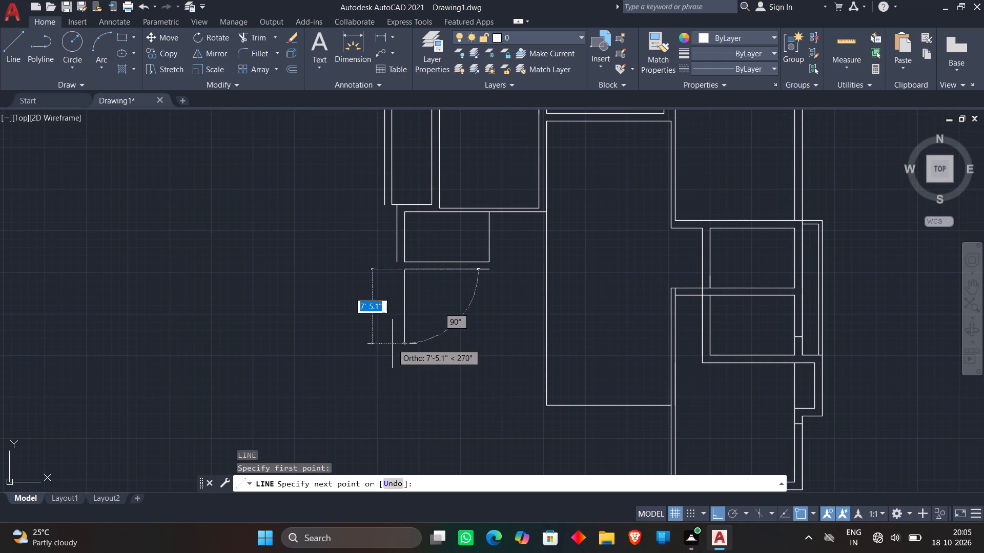
type("14'6\"")
key("Return")
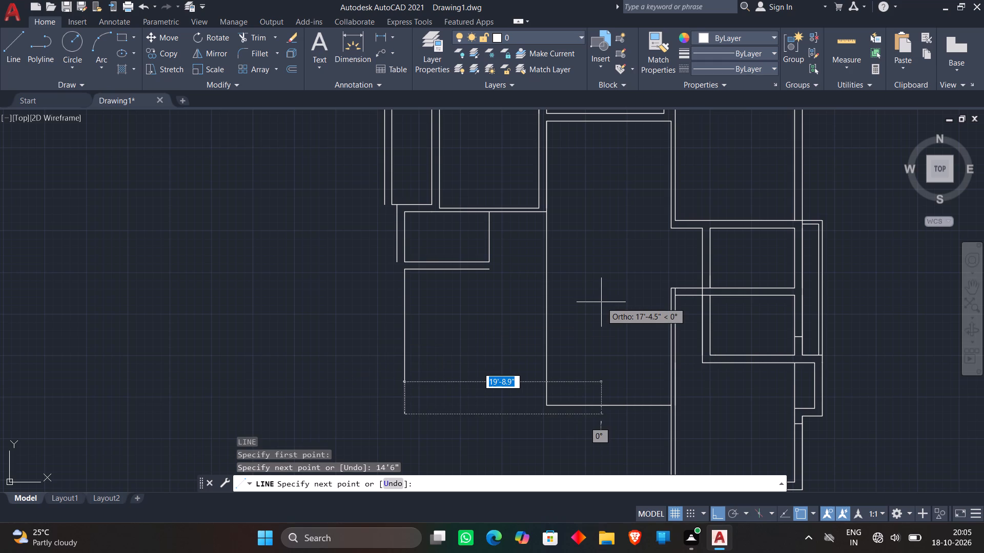
type("12'")
key("Return")
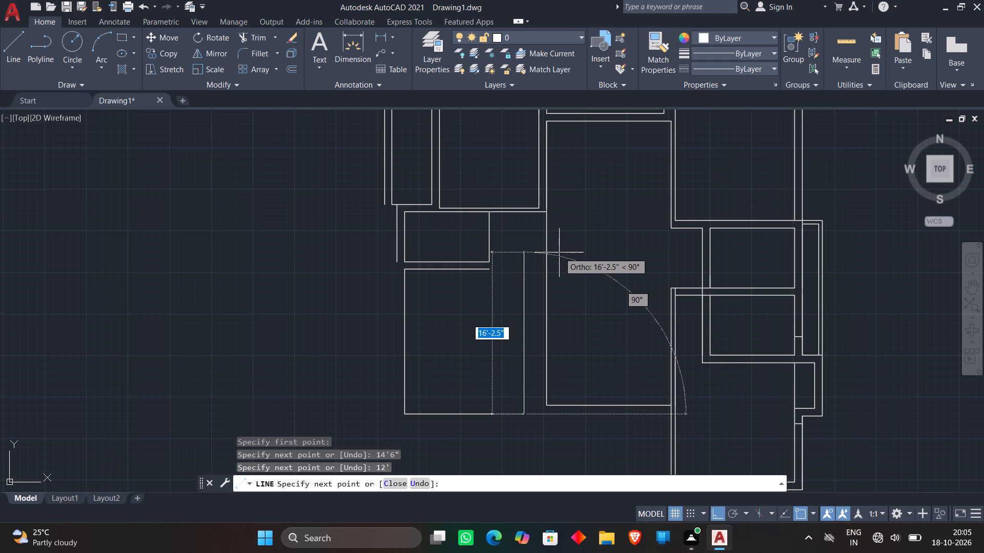
key("Escape")
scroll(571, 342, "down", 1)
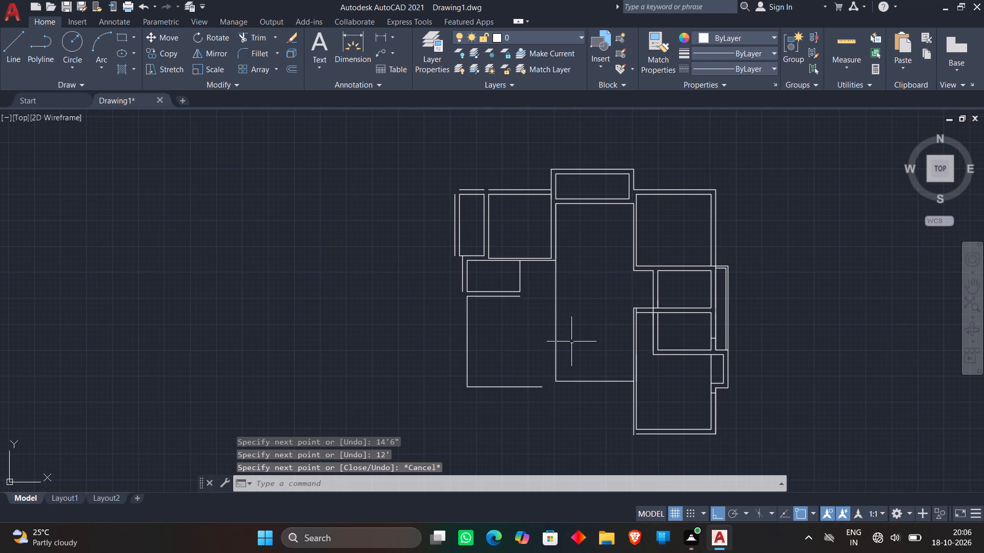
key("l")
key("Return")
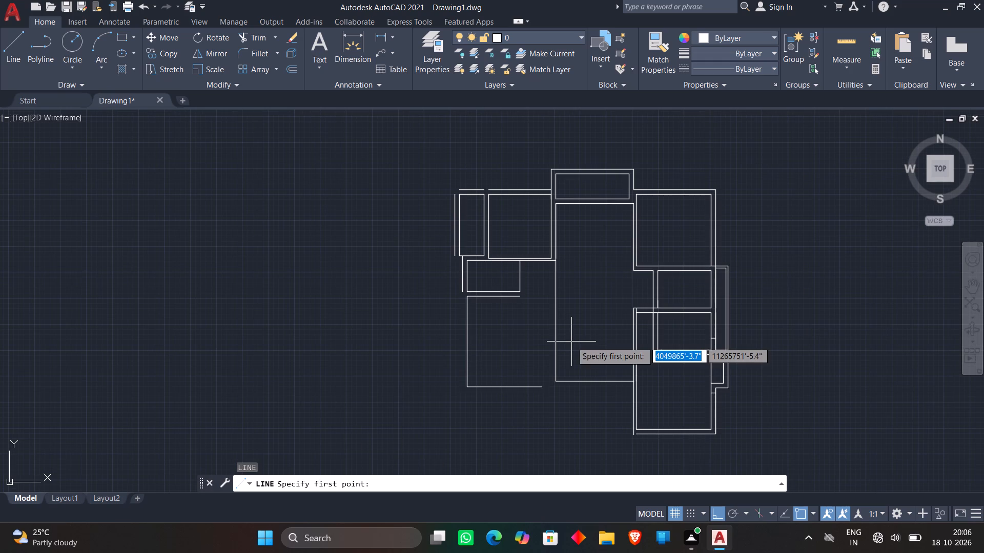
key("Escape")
Extend the 12' bottom line across to the far room's wall, and the central room's side line down to meet it.
type("ex")
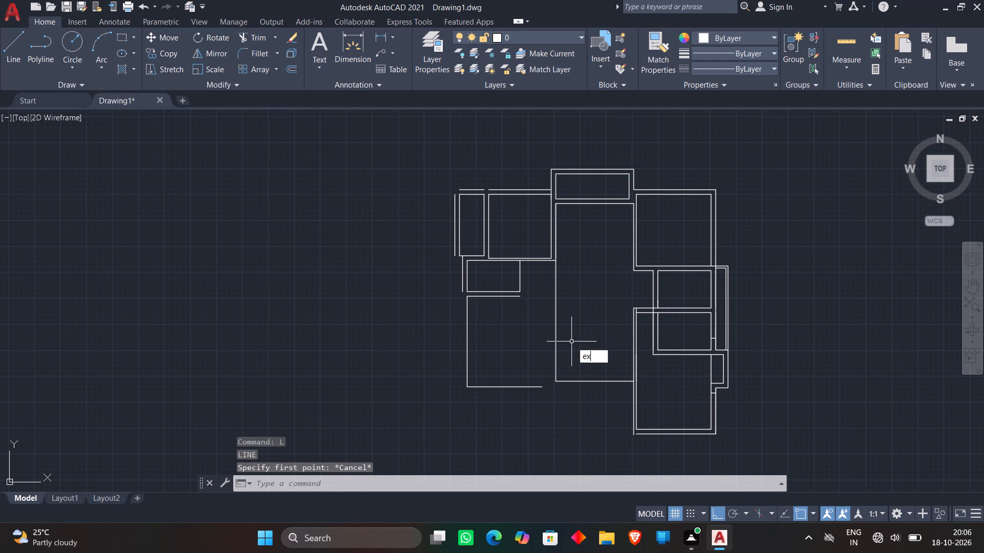
key("space")
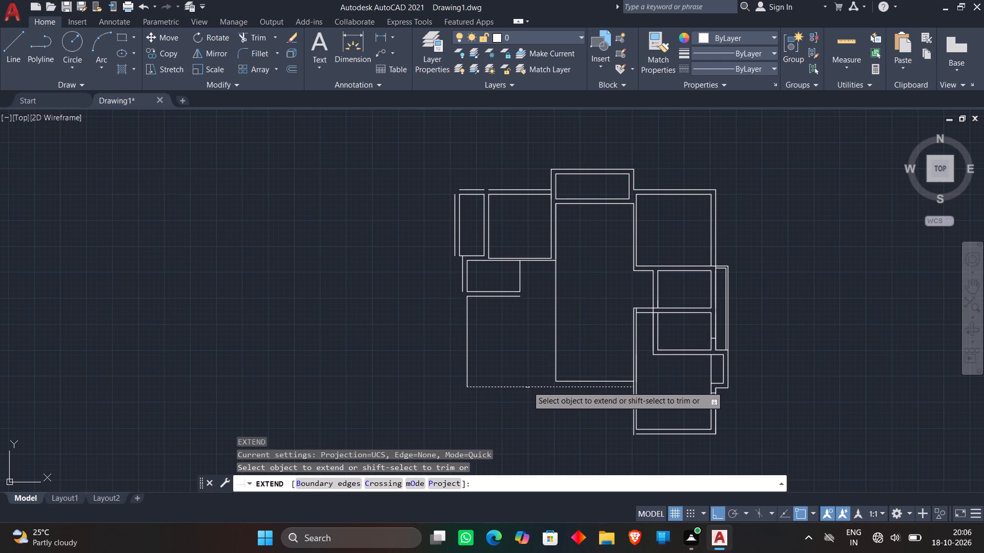
left_click(527, 386)
left_click(554, 365)
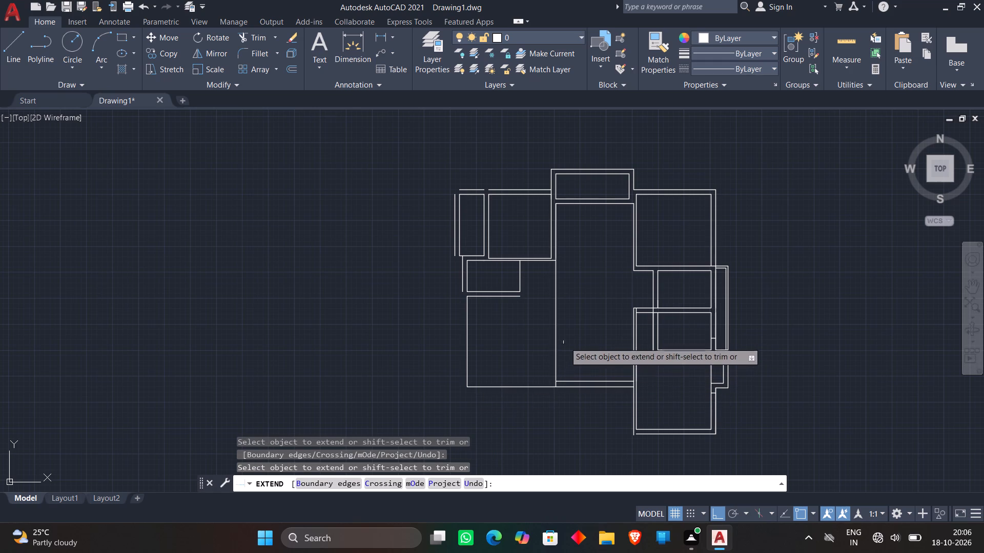
Extend the square room's inner side line, next to the central room, down to the outer wall line below it.
scroll(553, 249, "up", 2)
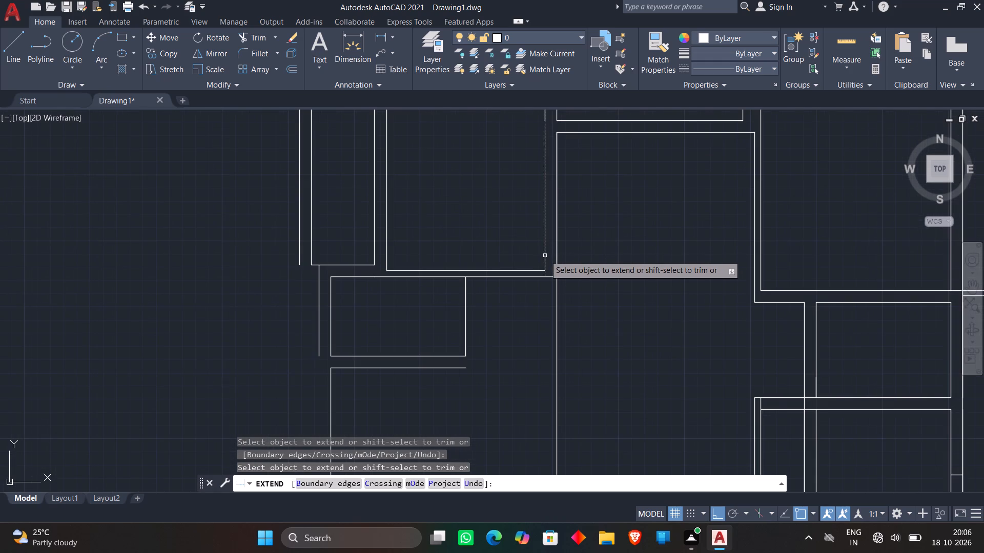
left_click(545, 257)
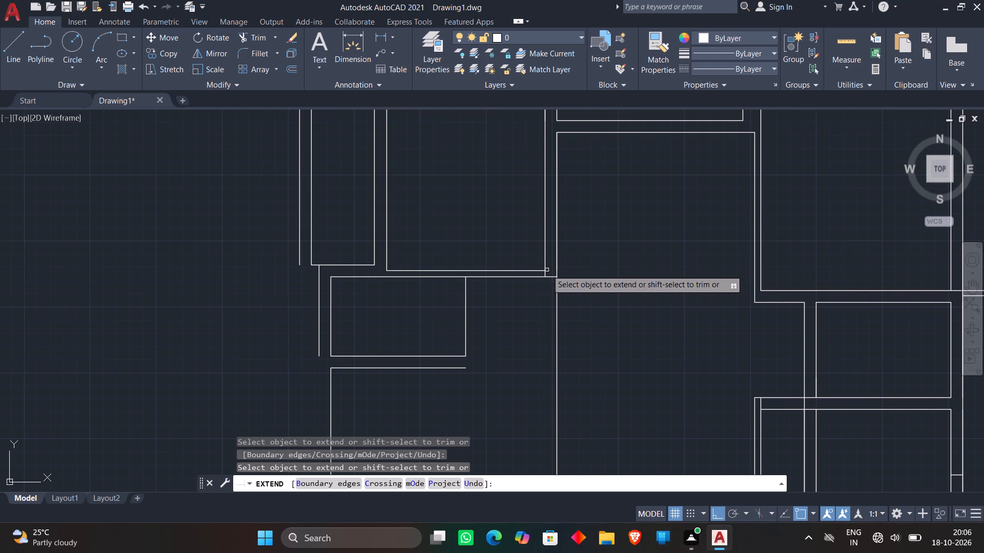
scroll(547, 269, "up", 2)
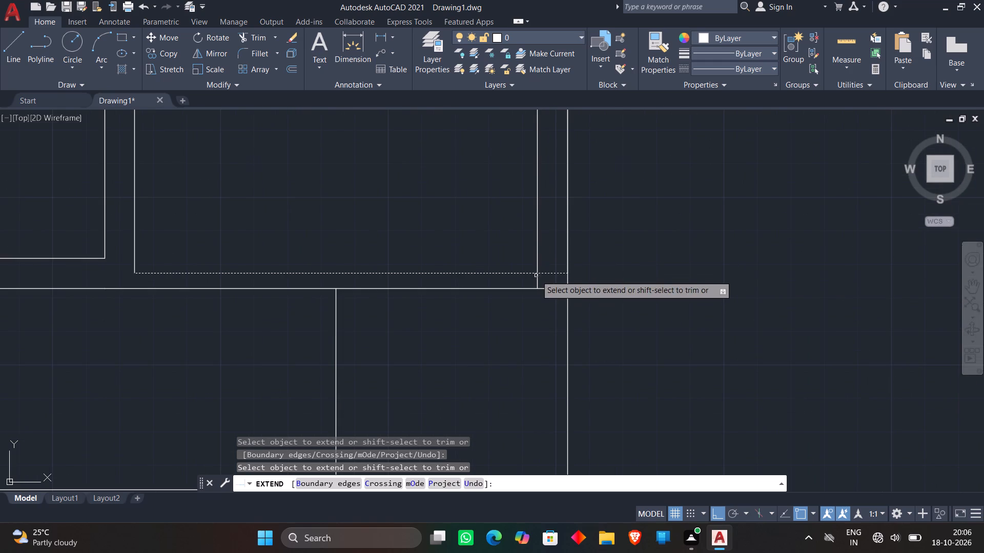
left_click(536, 279)
scroll(570, 264, "down", 7)
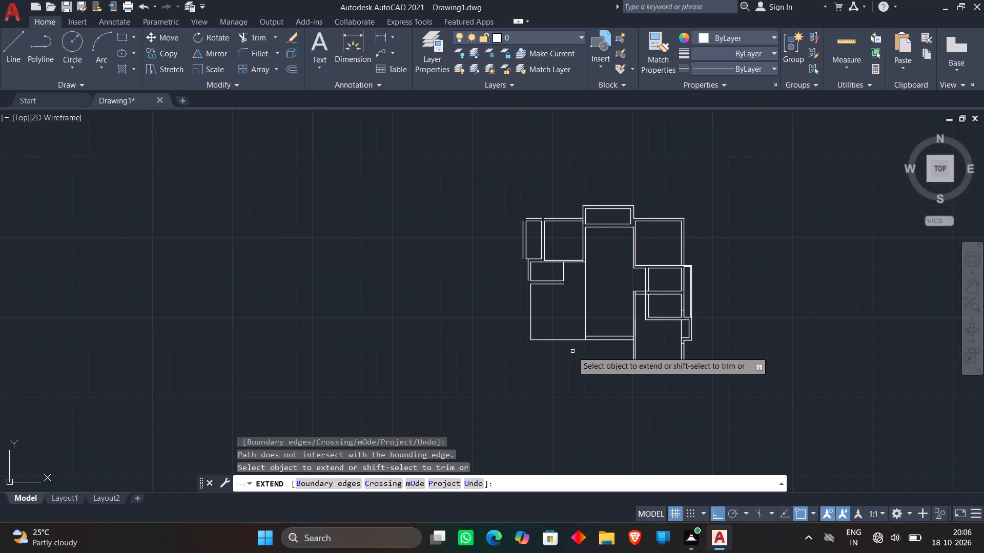
key("Escape")
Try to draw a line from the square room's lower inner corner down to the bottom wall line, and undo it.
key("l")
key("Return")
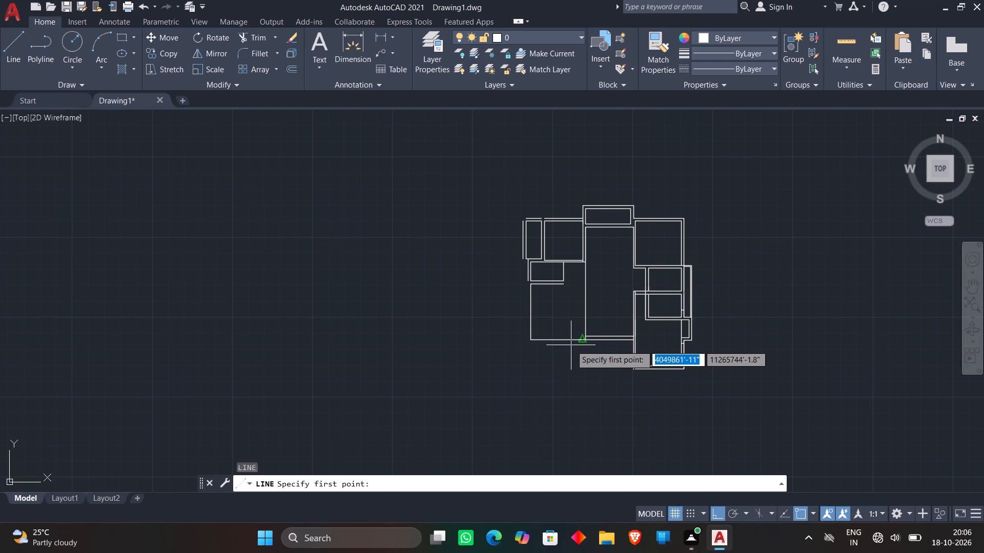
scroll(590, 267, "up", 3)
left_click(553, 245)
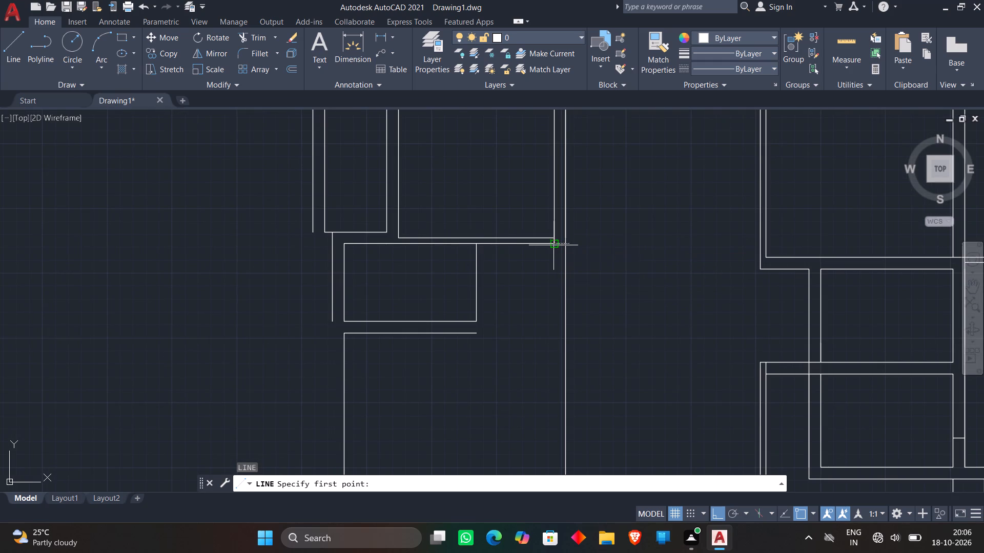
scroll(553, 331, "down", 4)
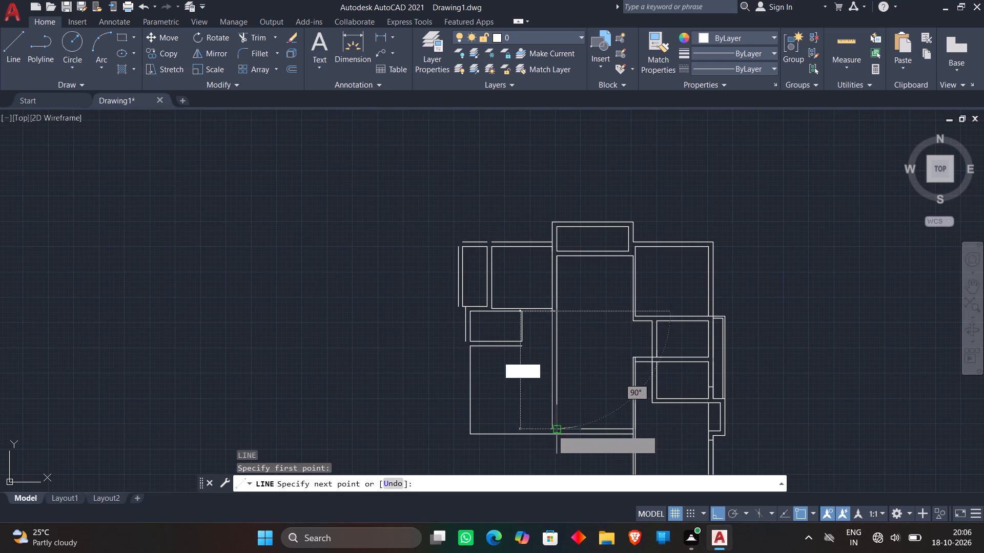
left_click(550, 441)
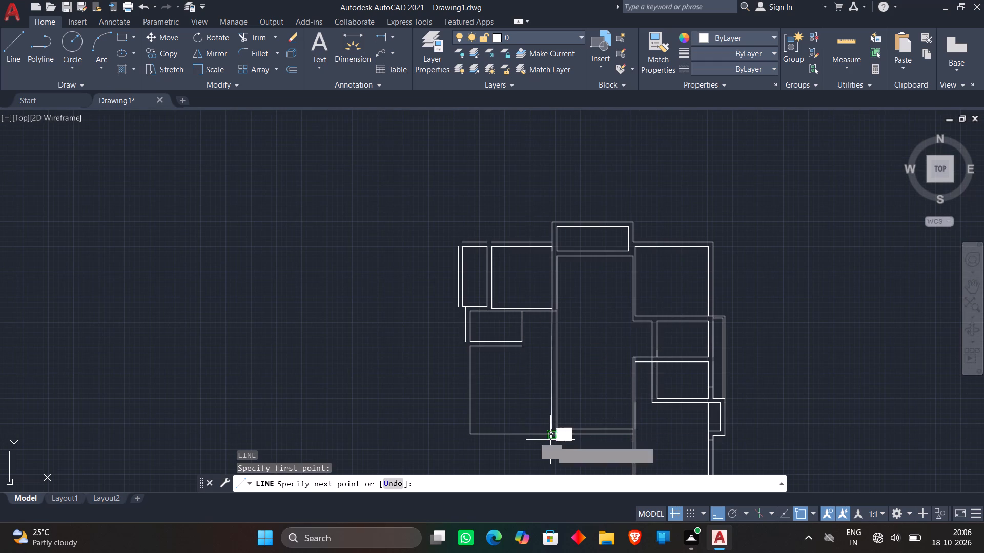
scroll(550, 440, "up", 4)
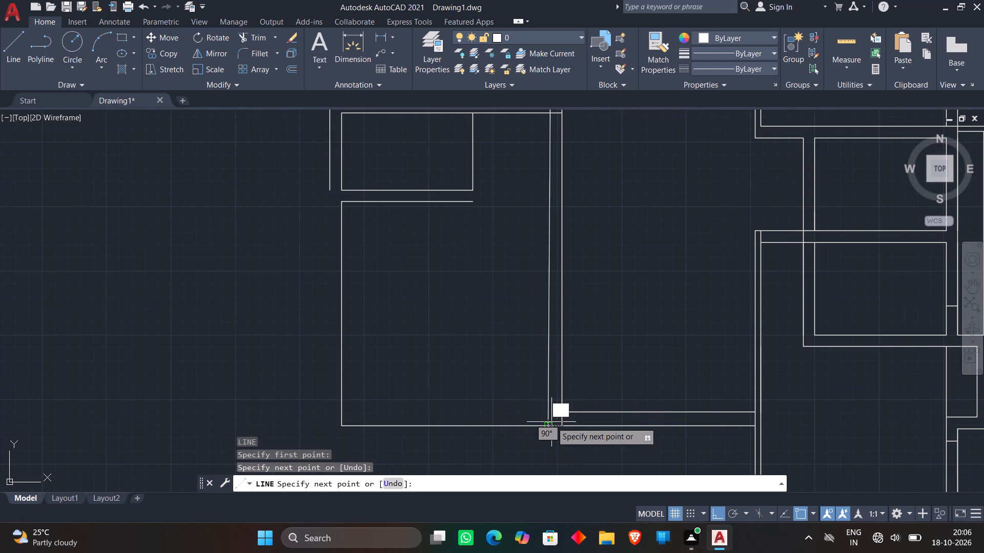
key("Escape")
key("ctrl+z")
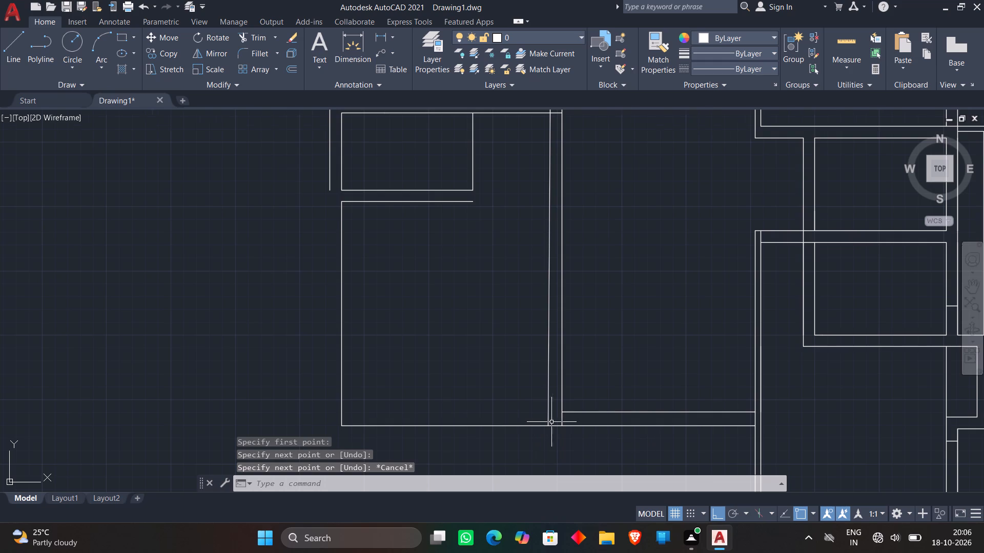
Draw a vertical line from the square room's lower inner corner straight down past the bottom wall line.
key("l")
key("Return")
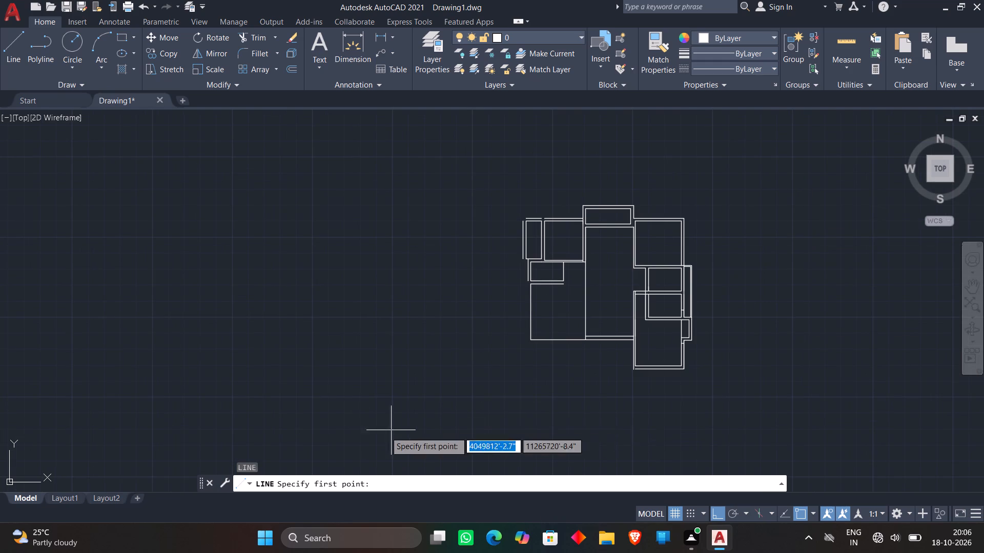
scroll(569, 256, "up", 3)
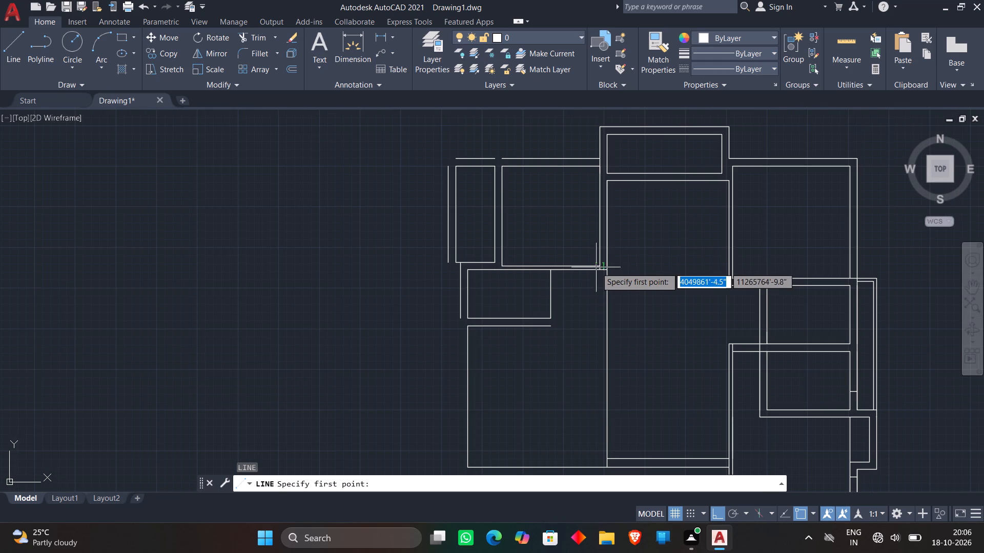
left_click(597, 270)
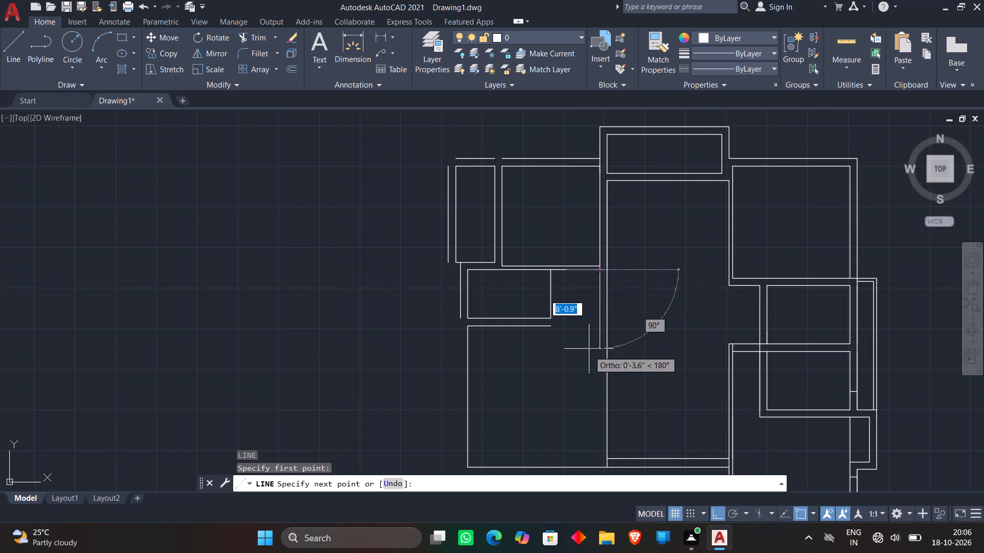
scroll(588, 356, "down", 2)
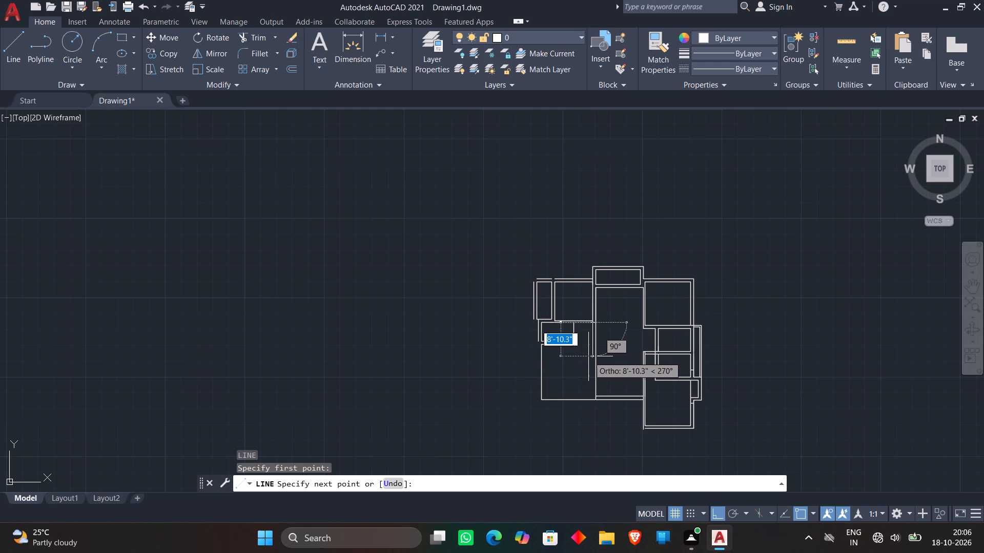
middle_click_drag(259, 406, 233, 275)
left_click(480, 325)
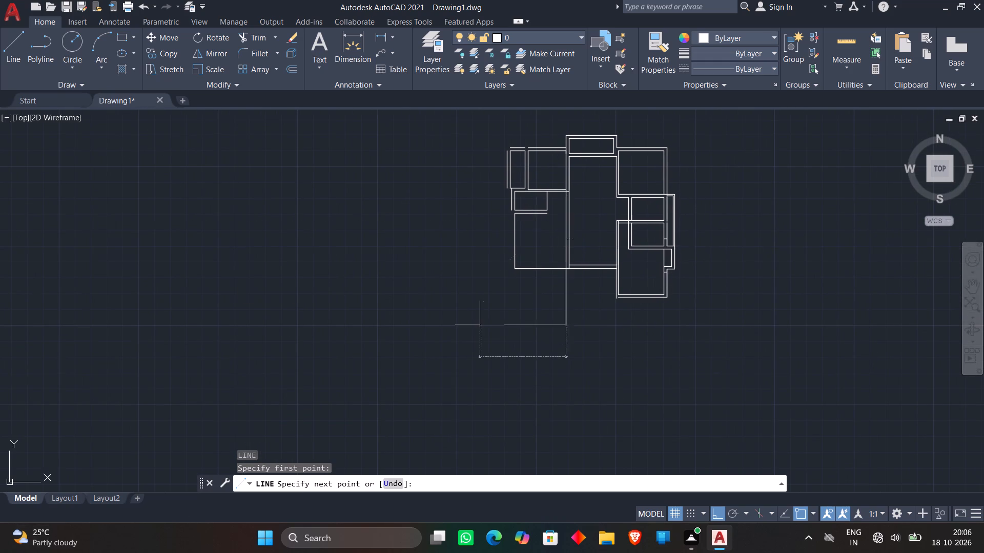
key("Escape")
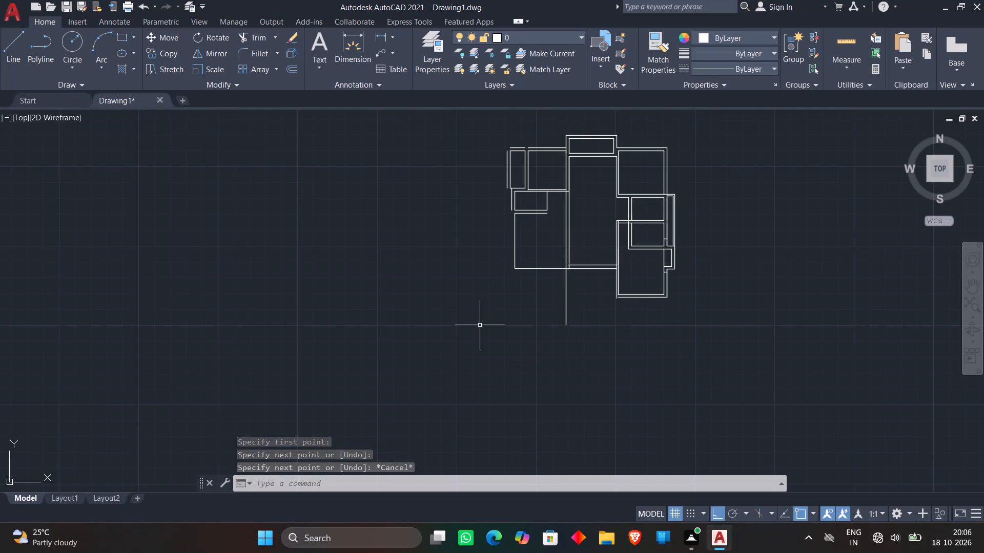
Trim the central room's side line below its inner bottom line, and the new vertical line below the outer bottom line.
type("tr")
key("space")
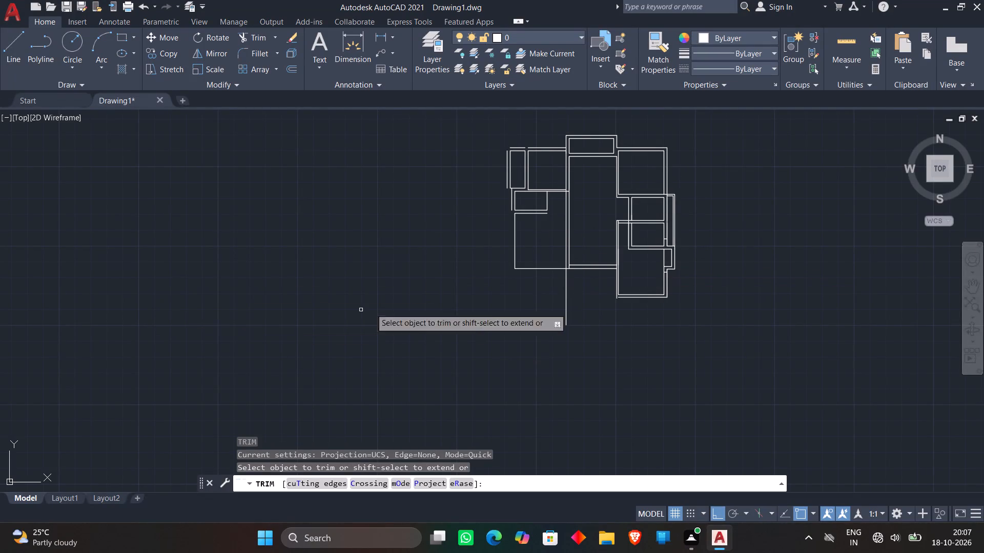
middle_click_drag(523, 290, 463, 305)
scroll(509, 285, "up", 3)
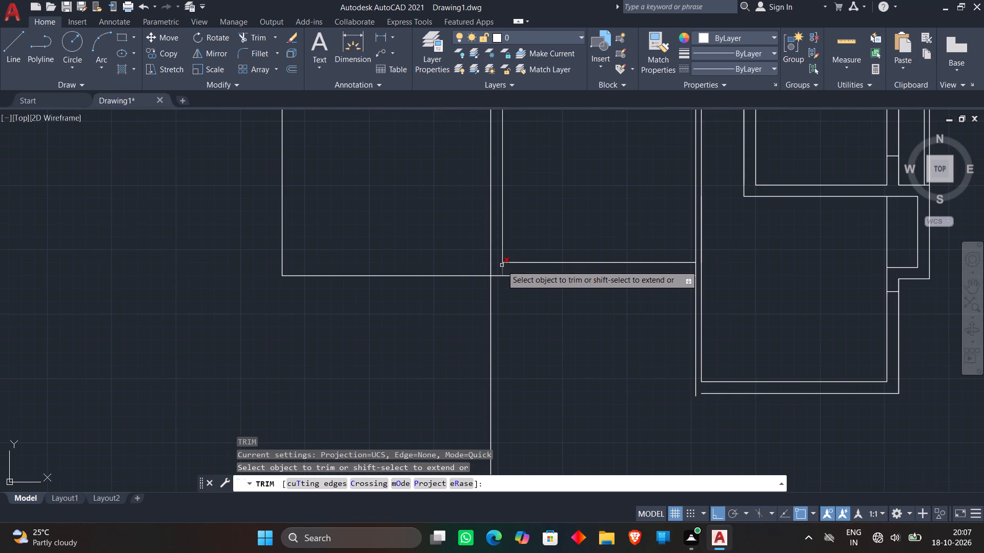
left_click(502, 265)
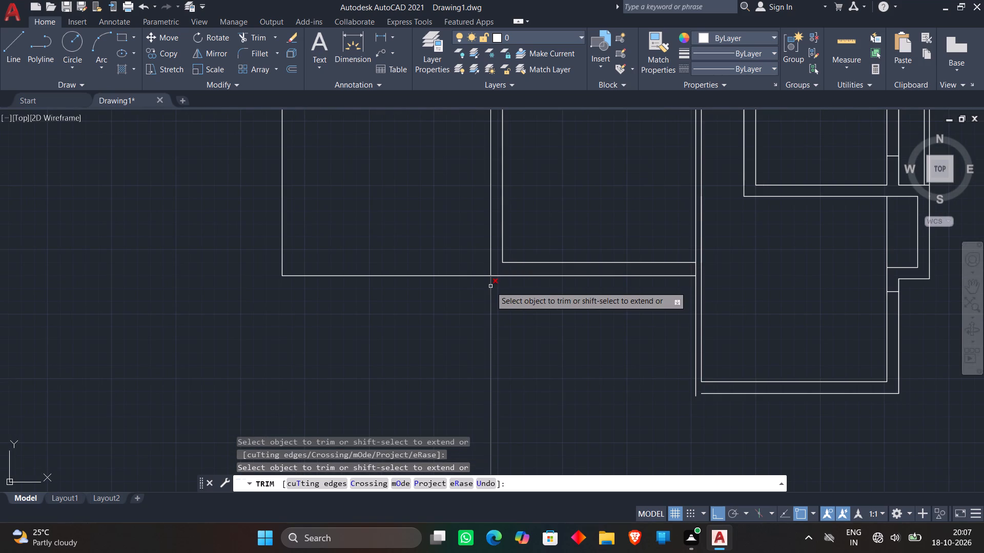
left_click(490, 286)
key("Escape")
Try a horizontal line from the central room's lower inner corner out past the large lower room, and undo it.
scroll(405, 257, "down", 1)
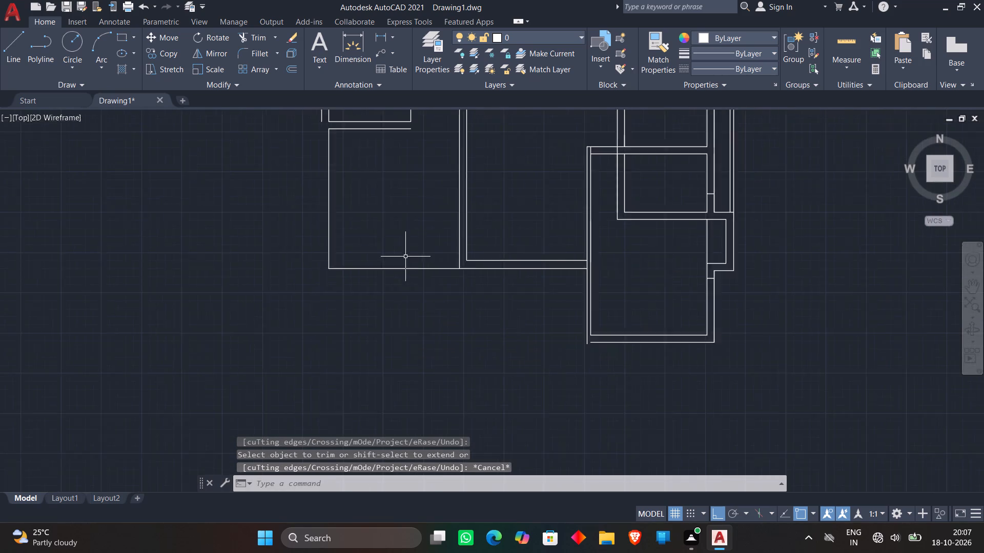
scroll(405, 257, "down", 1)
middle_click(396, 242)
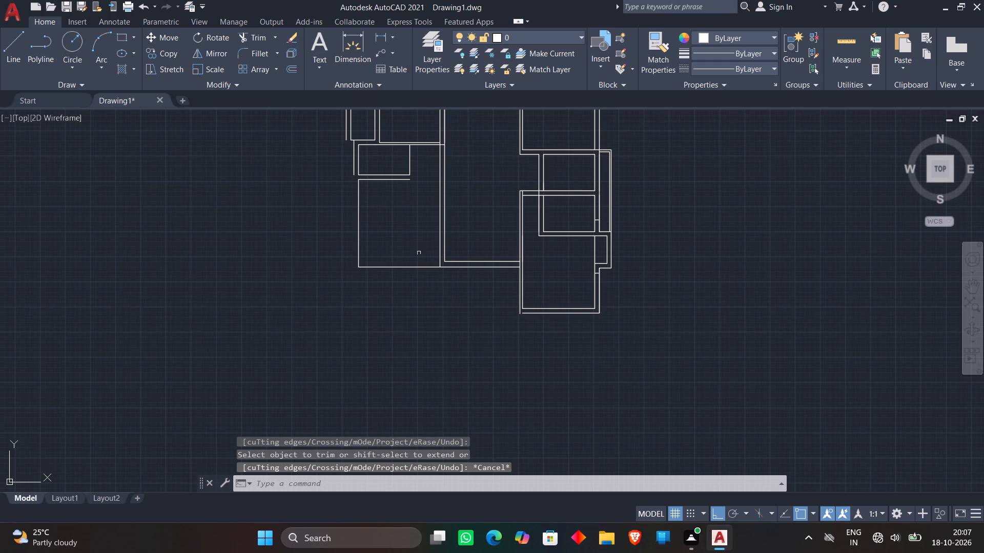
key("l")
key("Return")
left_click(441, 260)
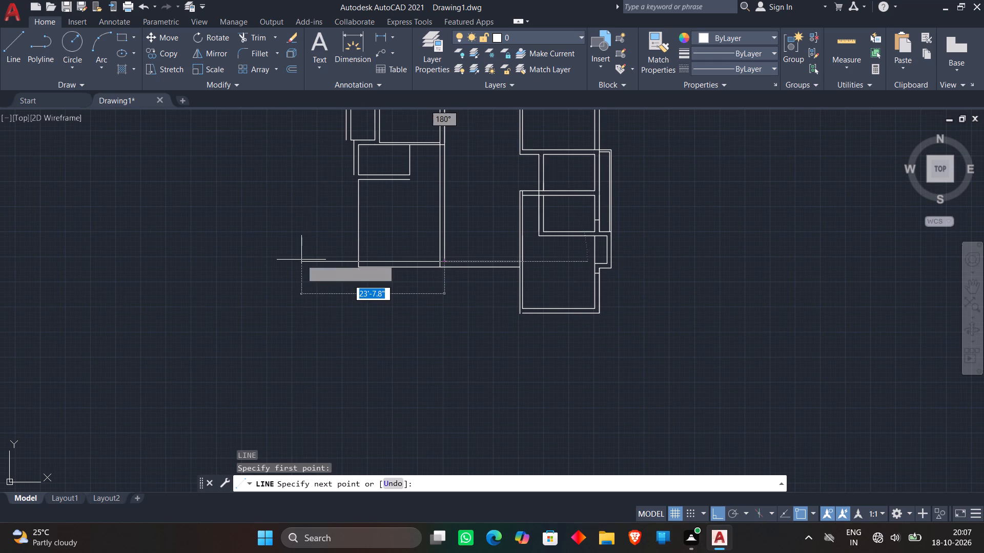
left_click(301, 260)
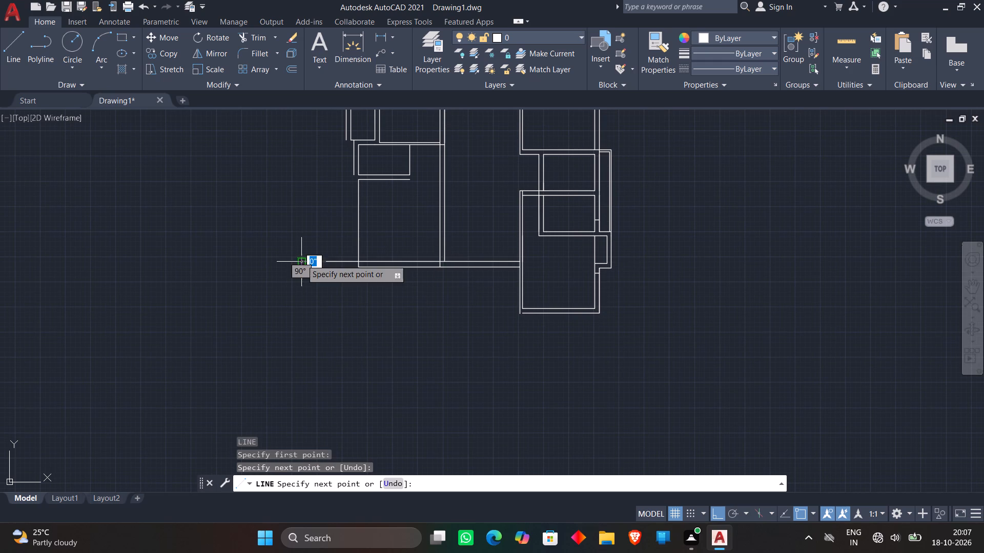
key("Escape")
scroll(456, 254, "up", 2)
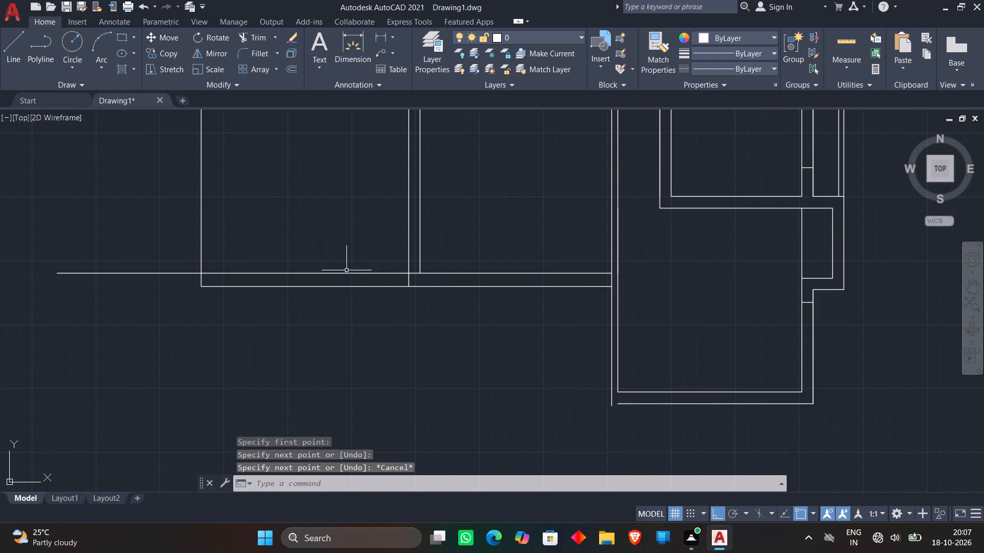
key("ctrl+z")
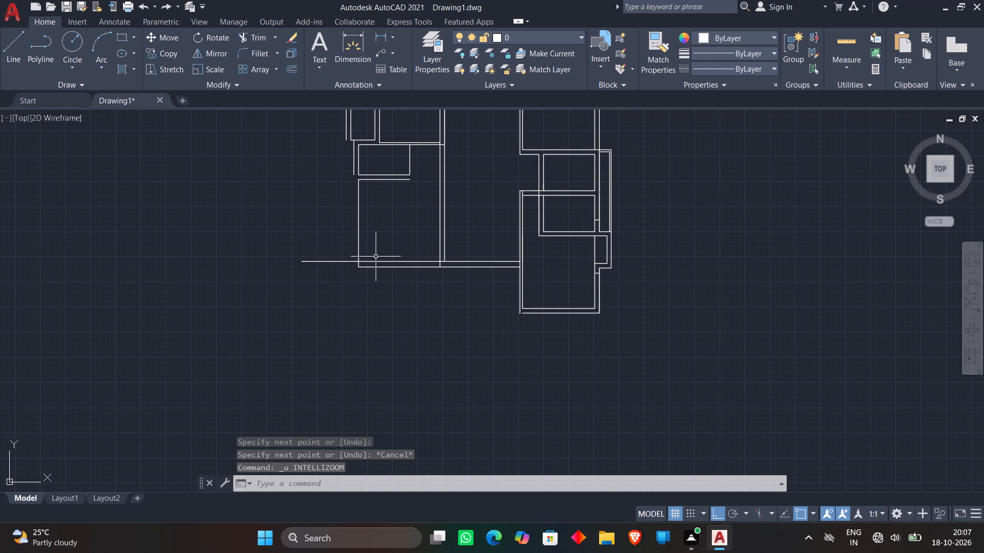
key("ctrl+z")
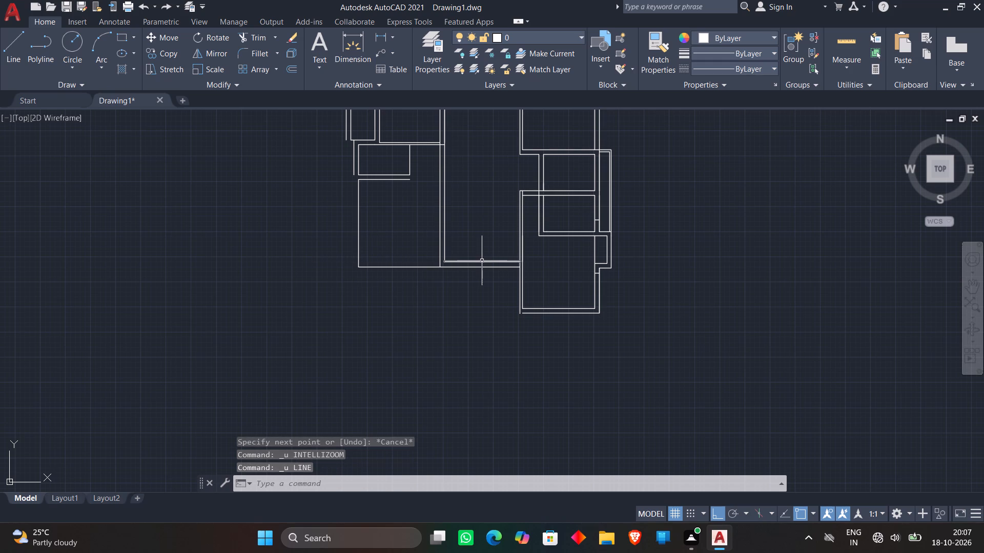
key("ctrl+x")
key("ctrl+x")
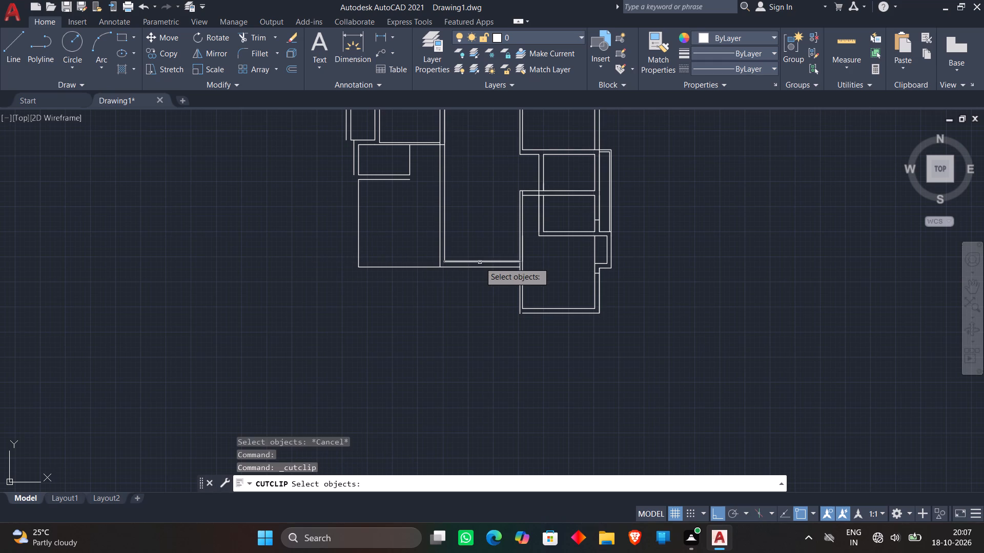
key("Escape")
Trim away the central room's inner bottom line.
type("tr")
key("space")
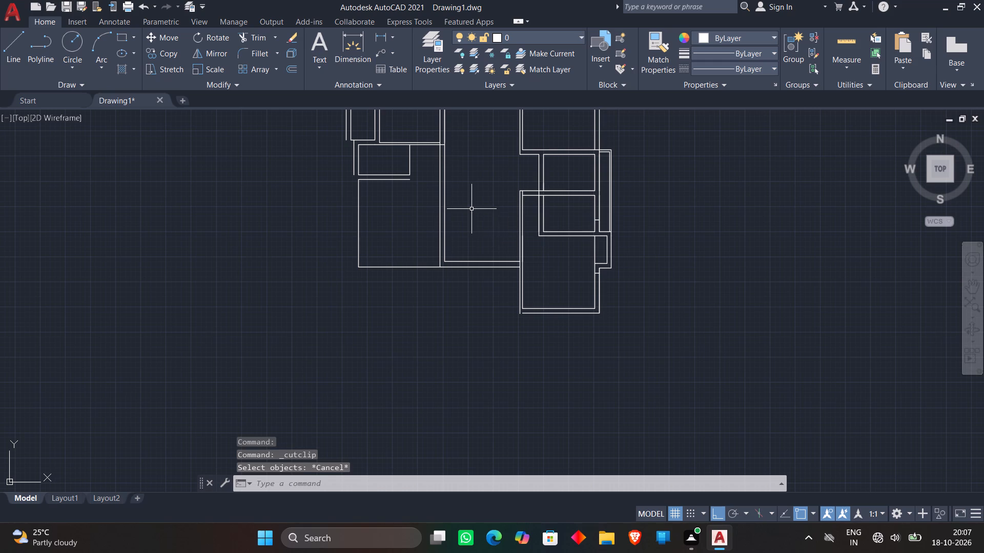
left_click(458, 261)
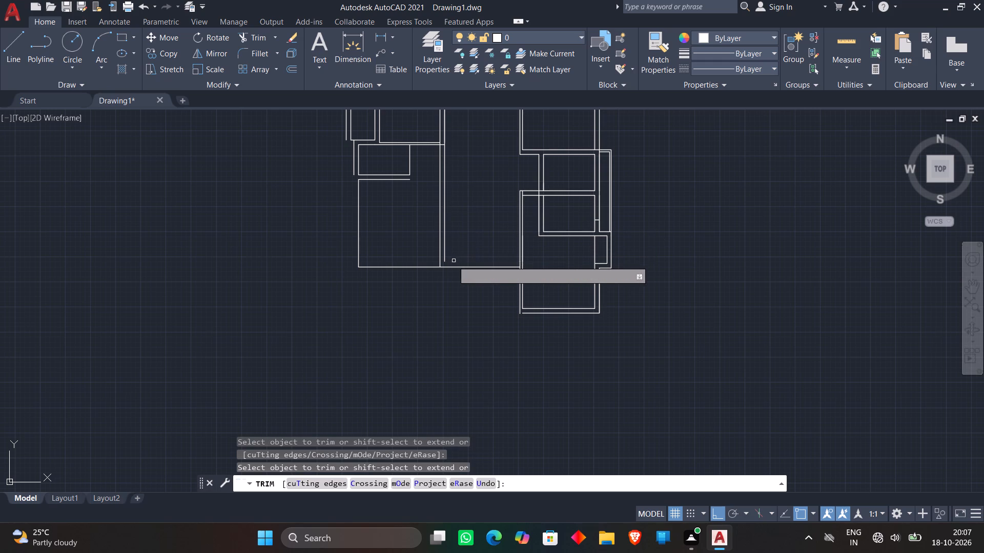
key("Escape")
Extend the central room's side line down to the remaining bottom line.
type("ex")
key("space")
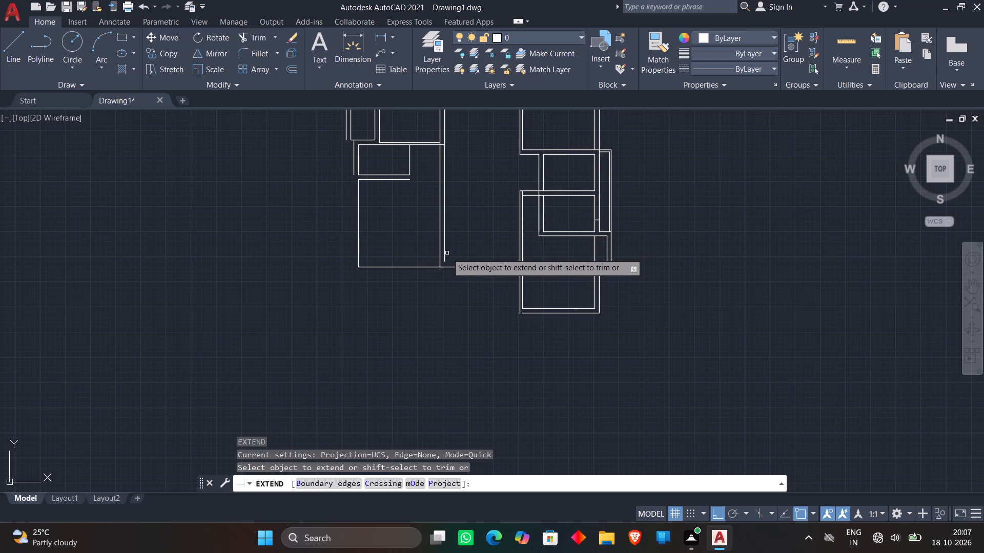
left_click(445, 258)
key("Escape")
Offset the shared bottom line of the large lower room and the central room 9" downward.
key("o")
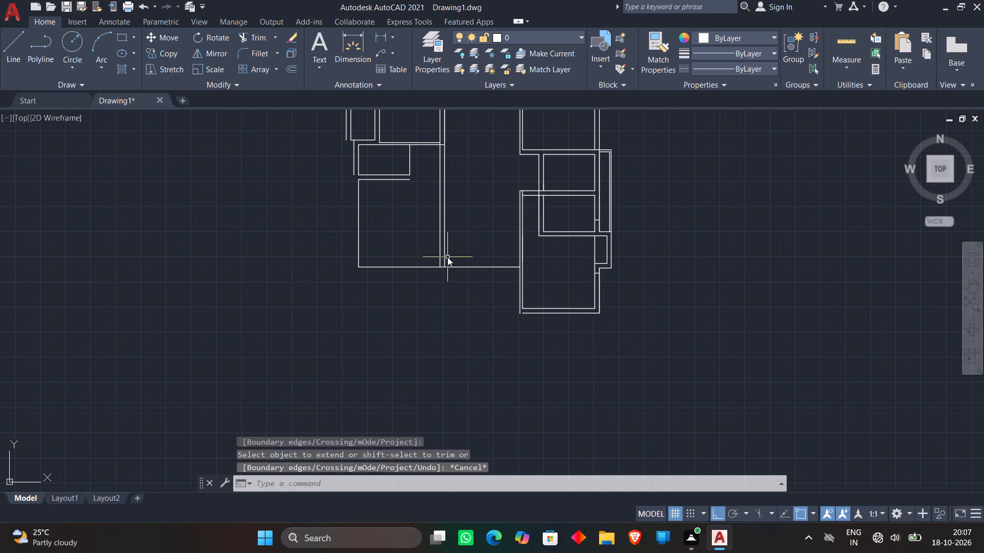
key("Return")
type("9\"")
key("Return")
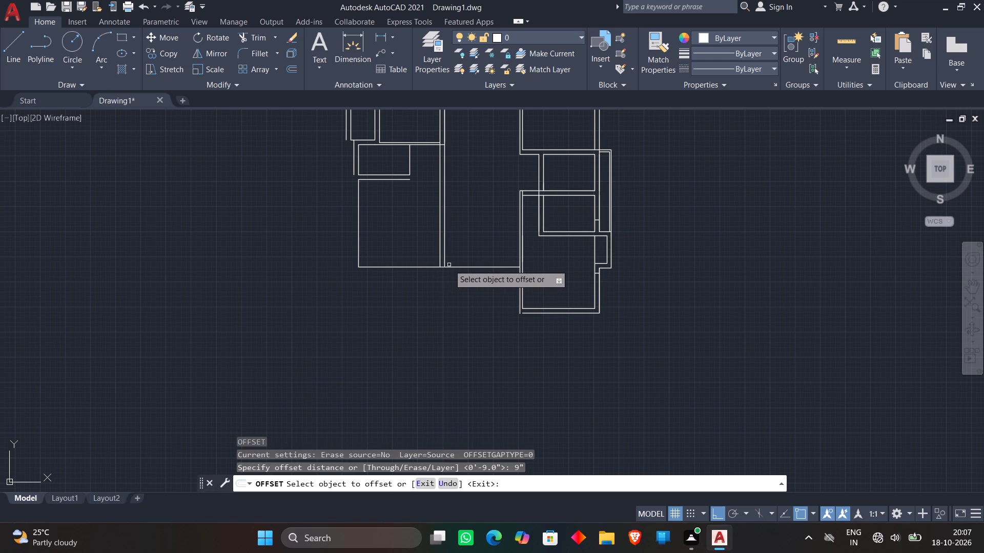
left_click(449, 267)
left_click(441, 300)
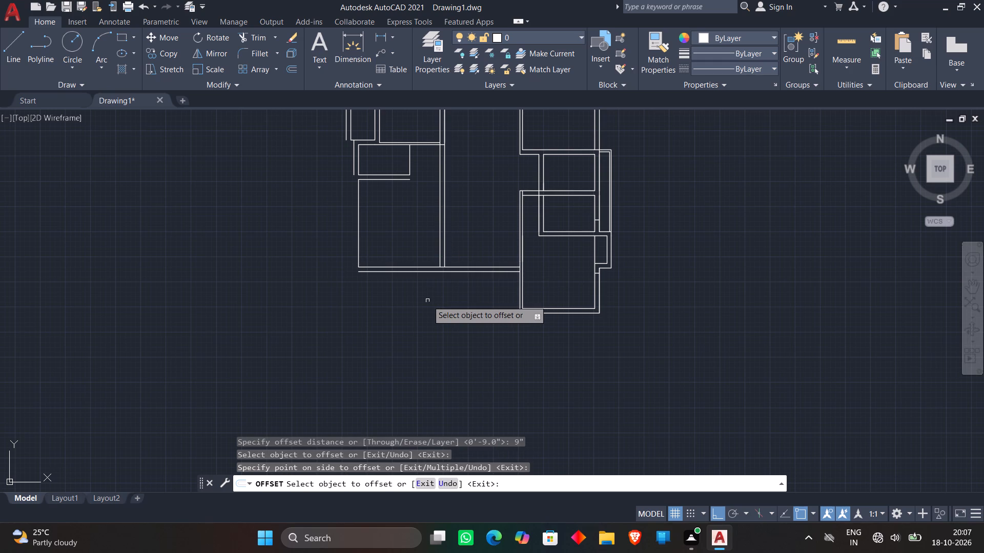
key("Escape")
Trim the inner bottom line between the two lines of the wall separating the large lower room from the central room.
type("tr")
key("space")
scroll(437, 264, "up", 3)
left_click(446, 268)
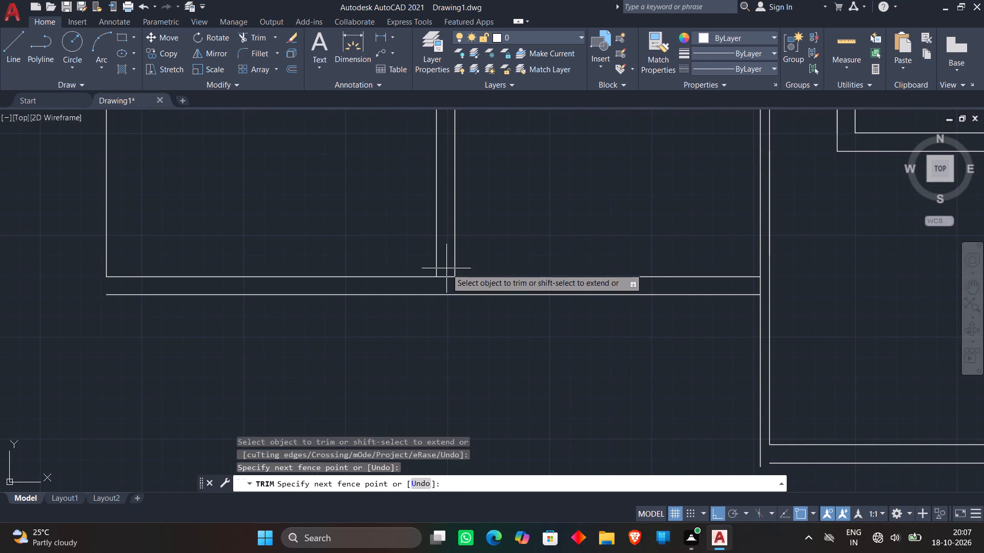
left_click(444, 281)
key("Escape")
Trim the far room's outer side line between the central room's two bottom wall lines.
scroll(488, 253, "down", 2)
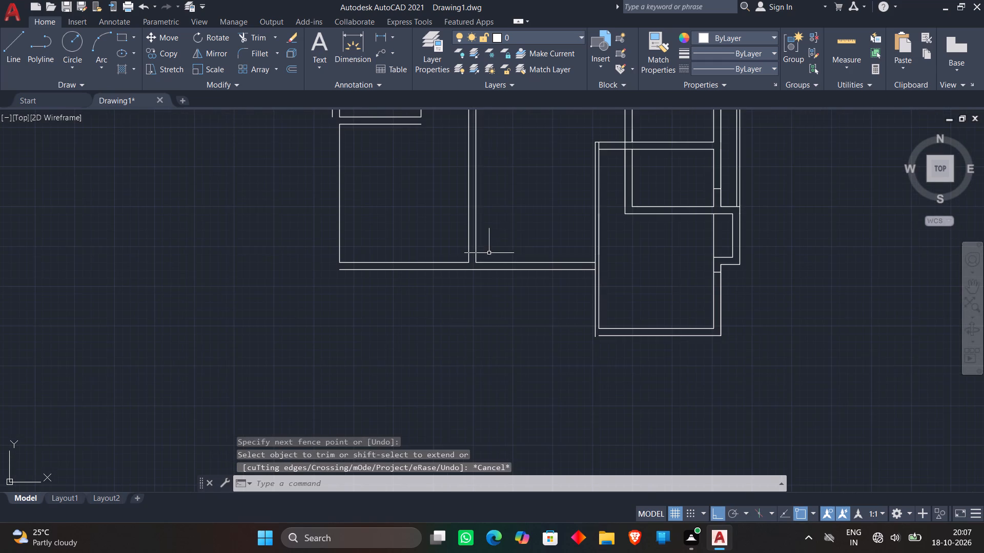
middle_click_drag(512, 260, 439, 332)
scroll(508, 355, "up", 2)
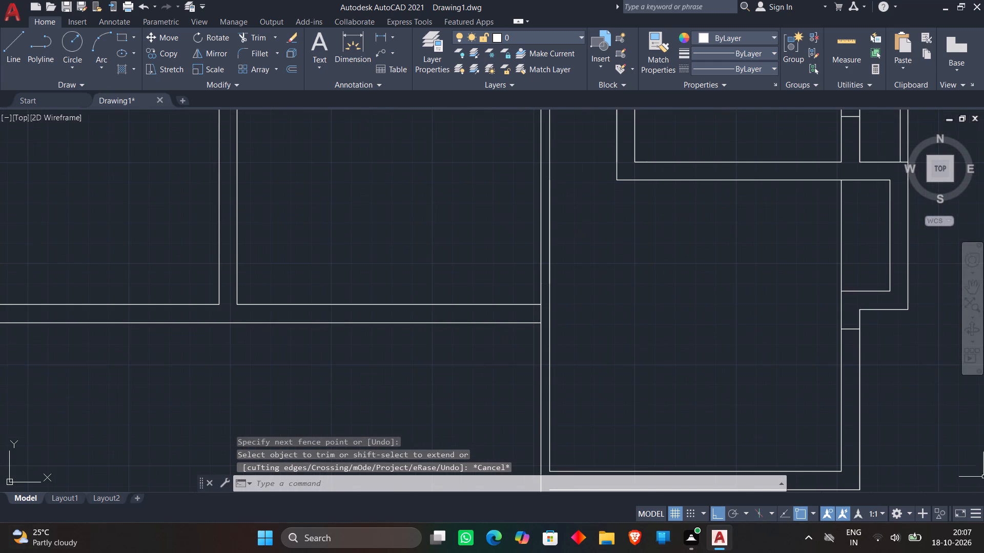
type("tr")
key("space")
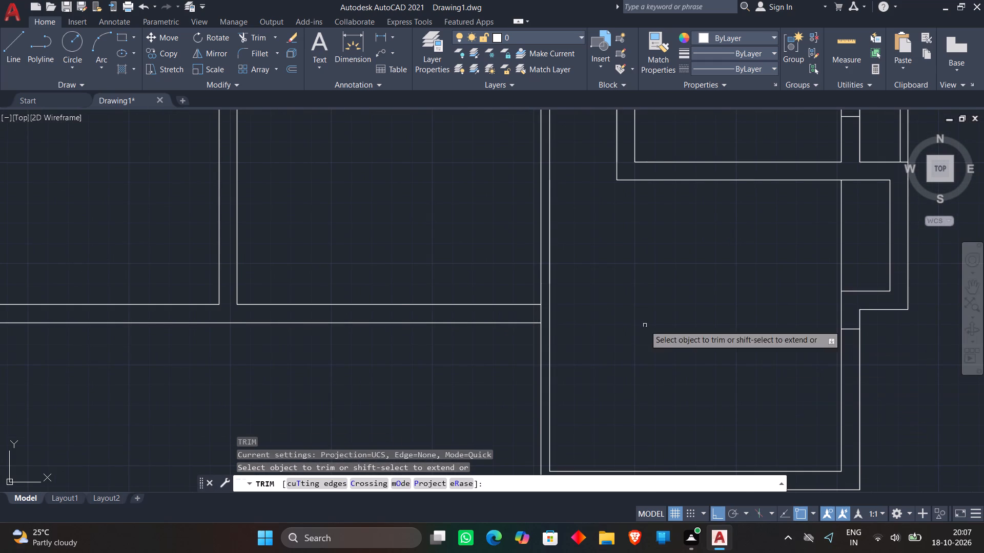
left_click(539, 312)
key("Escape")
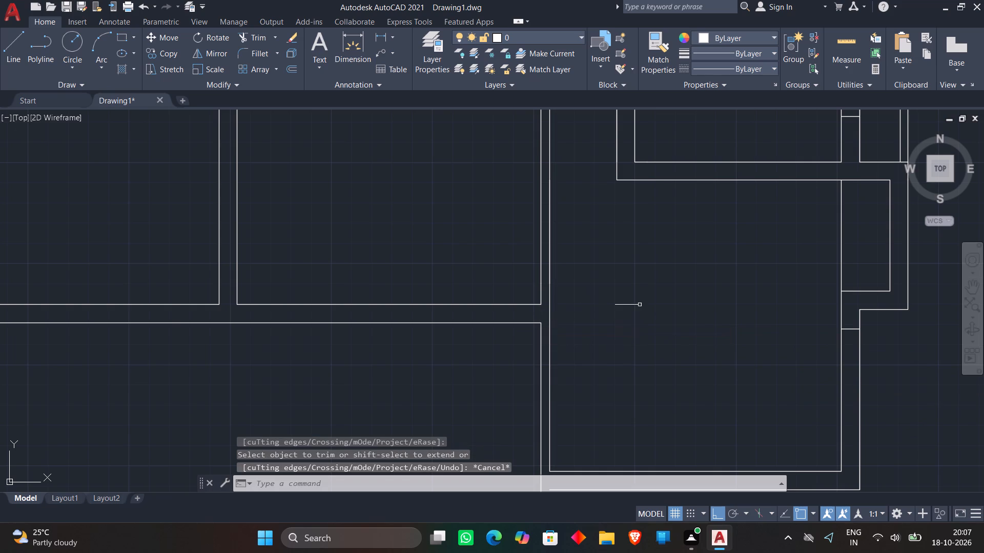
scroll(640, 305, "down", 2)
scroll(583, 379, "up", 1)
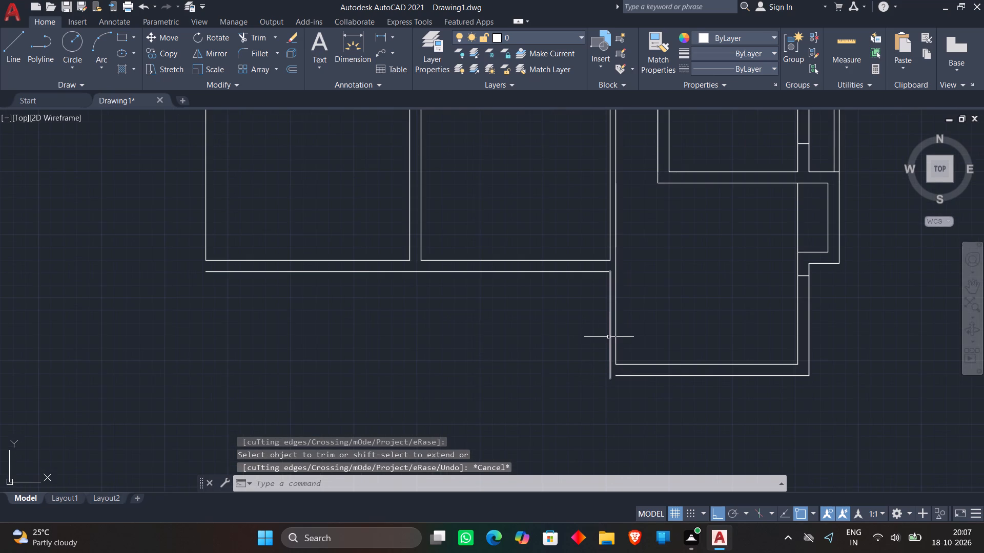
Delete the vertical line hanging below the central room's outer bottom line.
left_click(609, 337)
key("Delete")
Draw the small lower room from the end of the central room's outer bottom line: 7'6" down, 6' left, and about 9'4" up across the wall.
key("l")
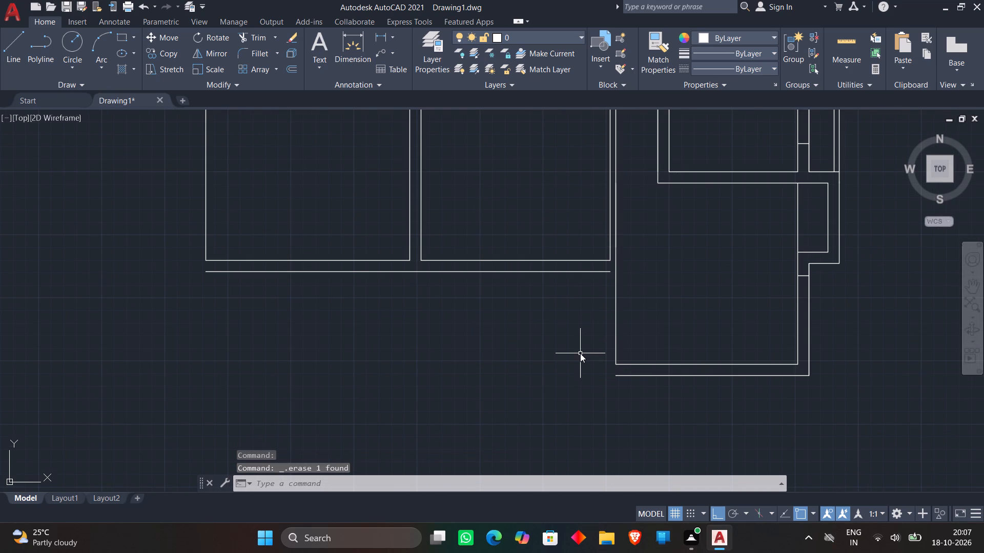
key("Return")
left_click(609, 276)
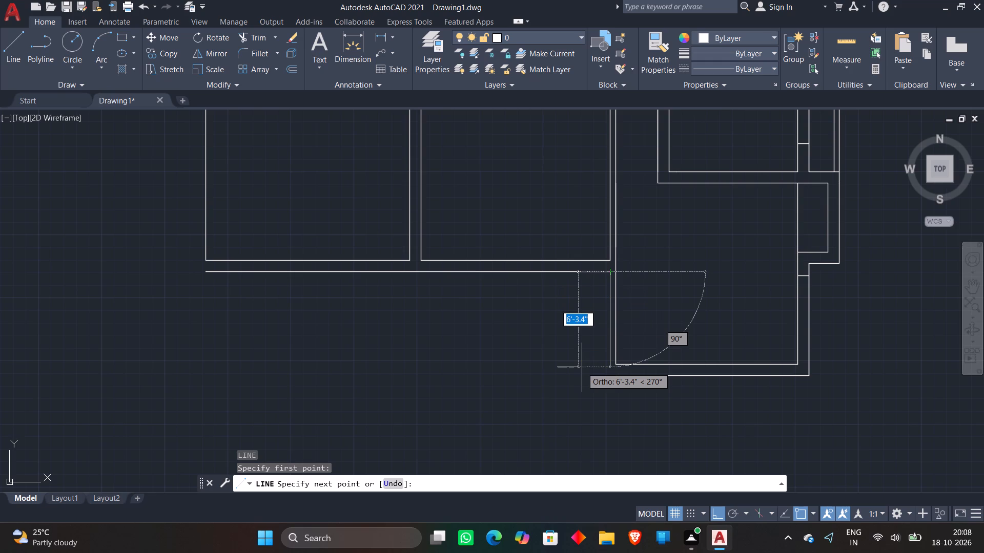
type("7'6")
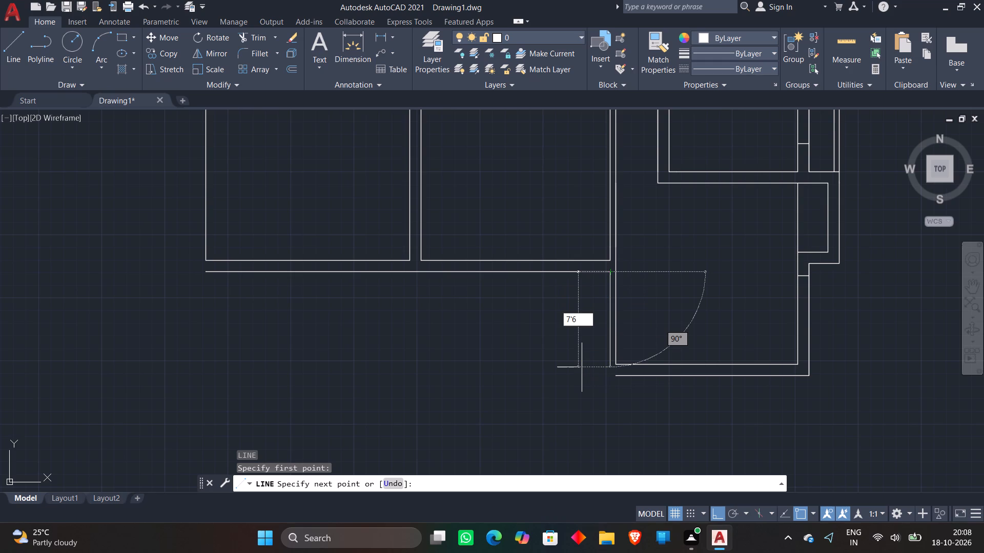
key("shift+quotedbl")
key("Return")
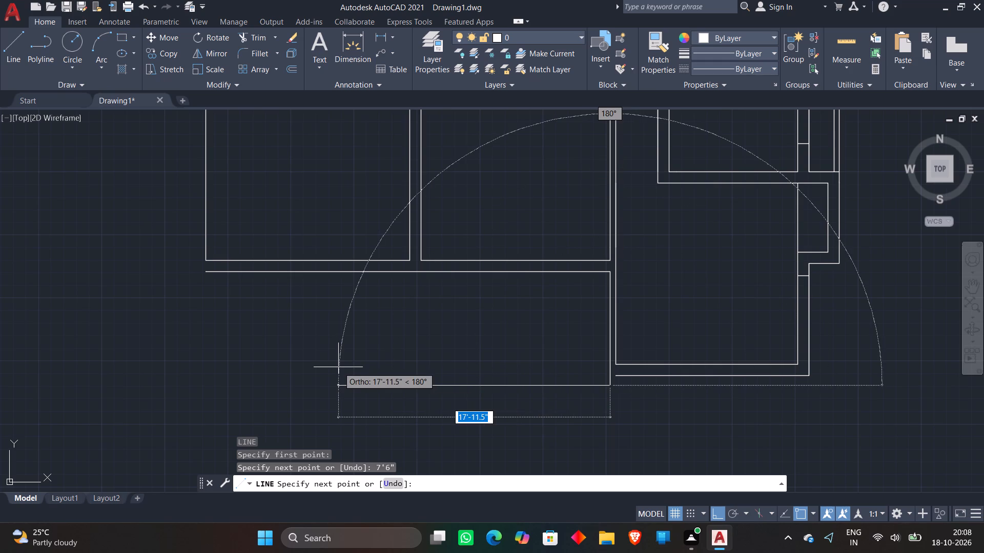
type("6'")
key("Return")
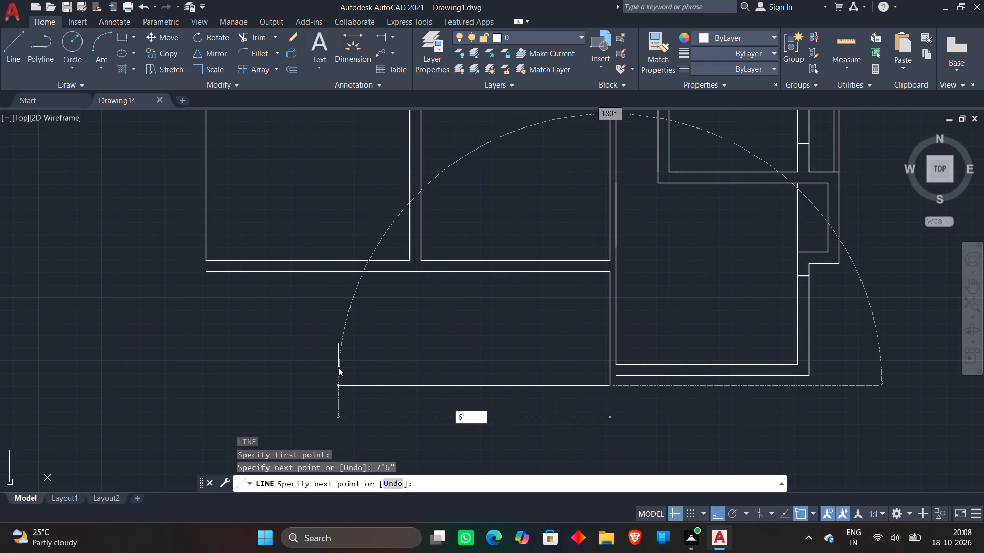
left_click(542, 244)
key("Escape")
Trim the small lower room's side line back to the central room's outer bottom line.
type("tr")
key("space")
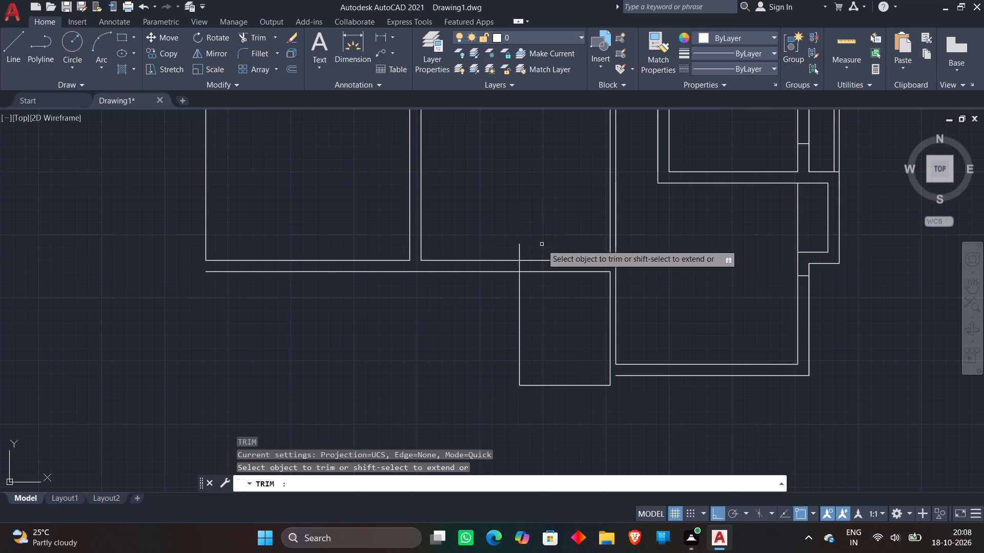
left_click(518, 266)
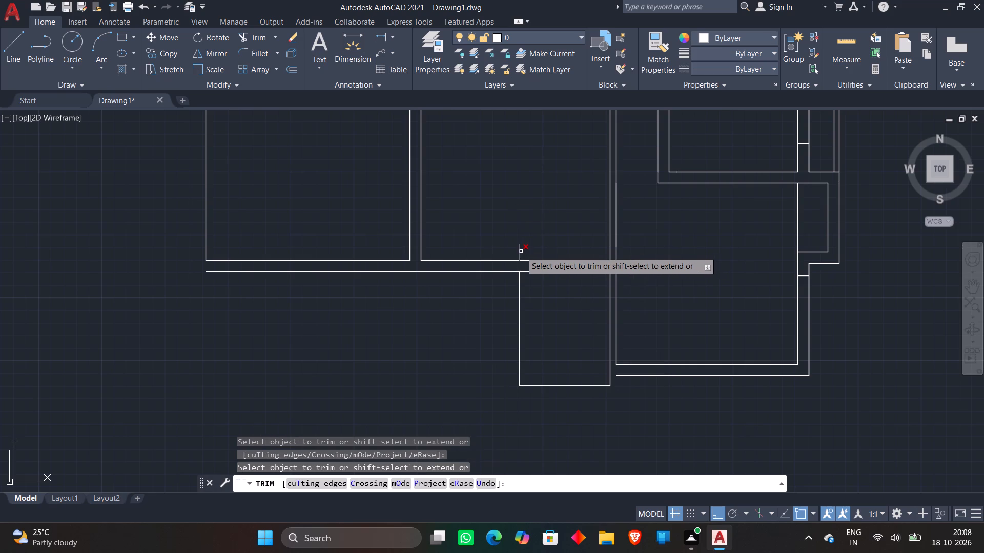
left_click(521, 251)
key("Escape")
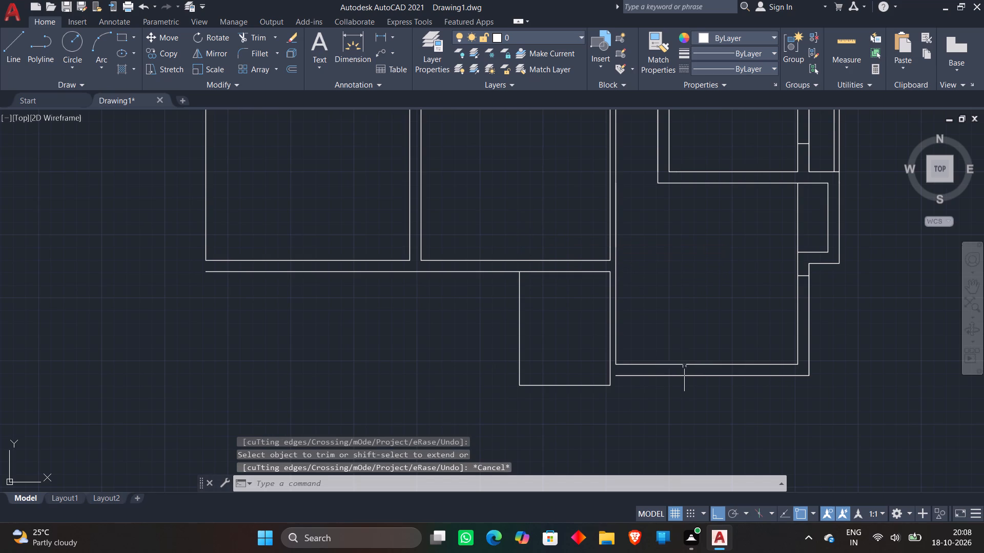
Offset the small lower room's free side line and bottom line 9" outward.
key("o")
key("Return")
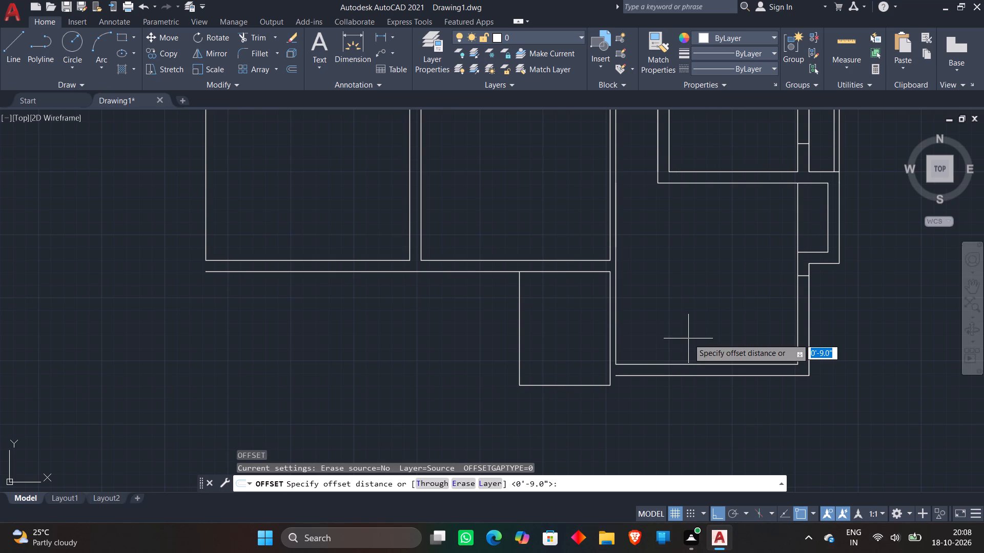
key("Return")
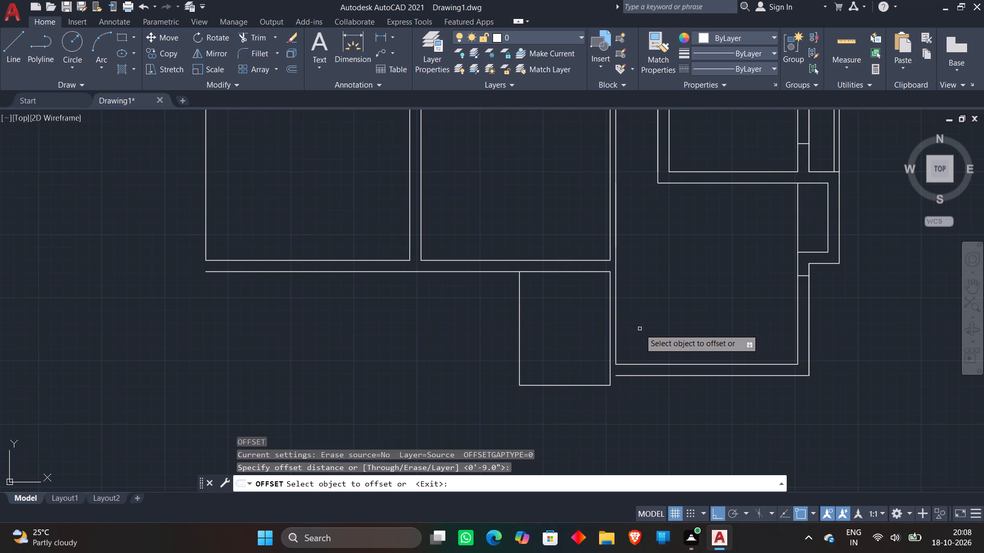
left_click(518, 306)
left_click(468, 317)
left_click(563, 386)
left_click(553, 417)
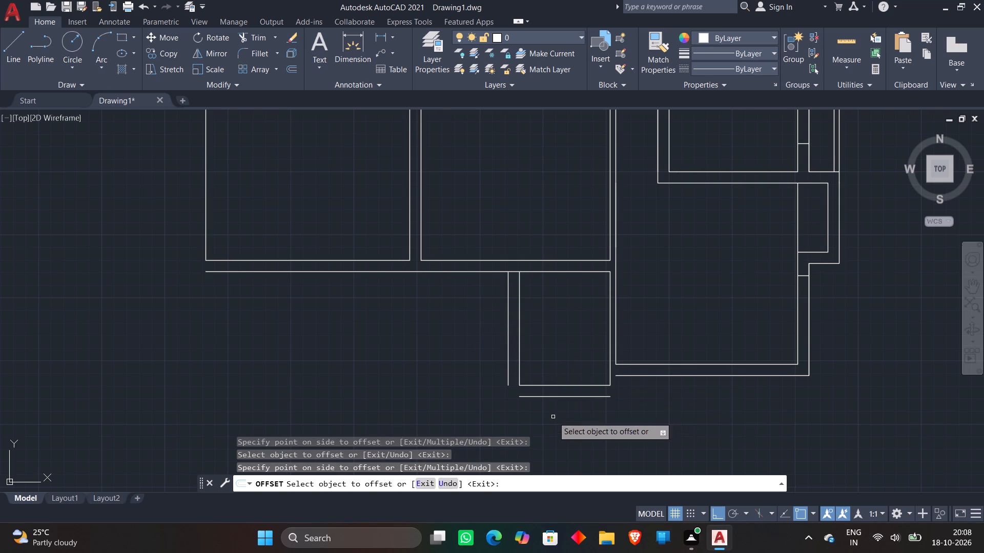
key("Escape")
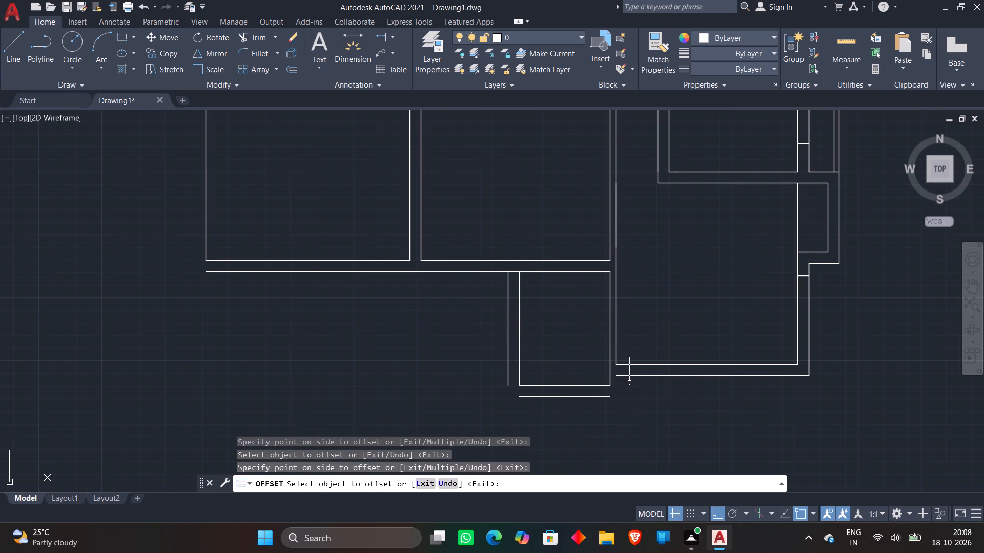
Trim the central room's outer bottom line between the two lines of the small lower room's side wall.
type("tr")
key("space")
left_click(512, 272)
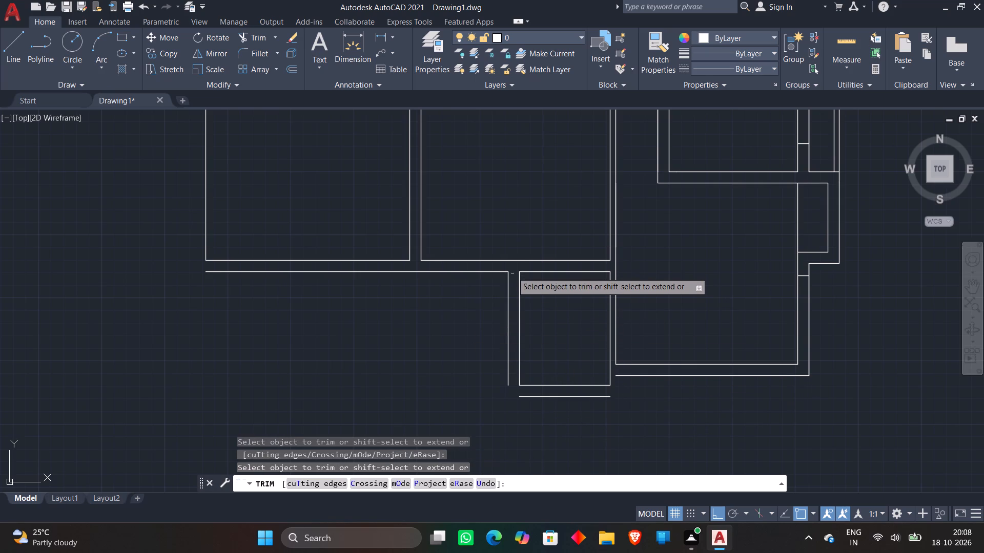
key("Escape")
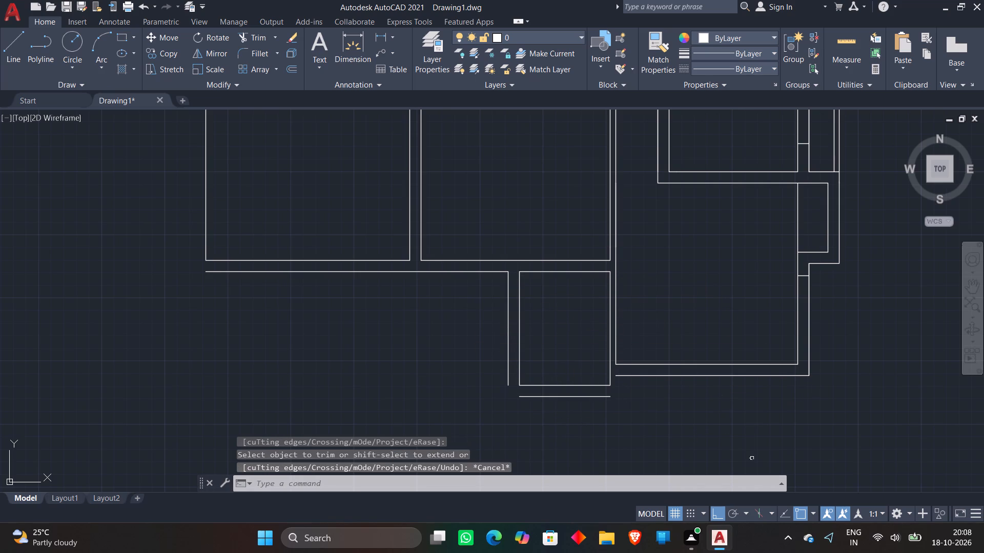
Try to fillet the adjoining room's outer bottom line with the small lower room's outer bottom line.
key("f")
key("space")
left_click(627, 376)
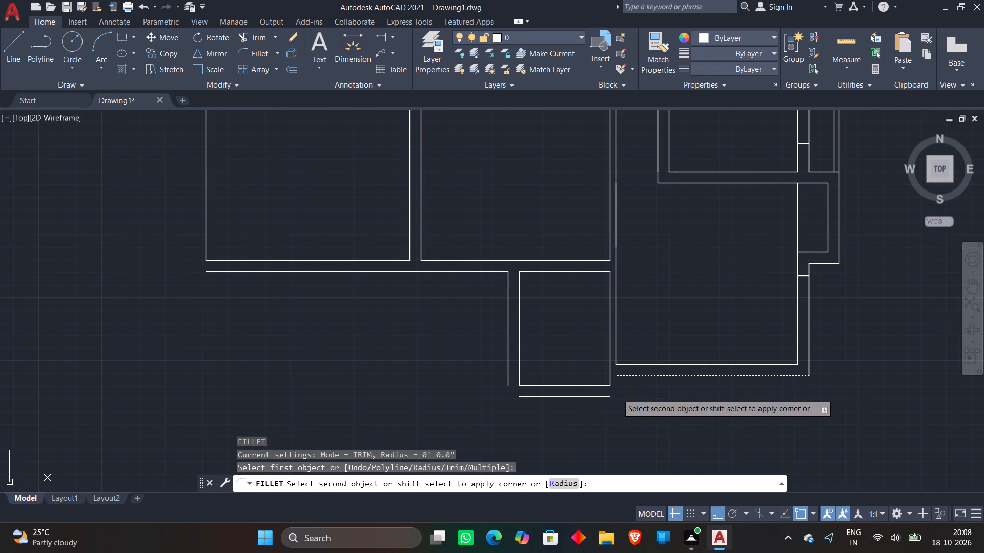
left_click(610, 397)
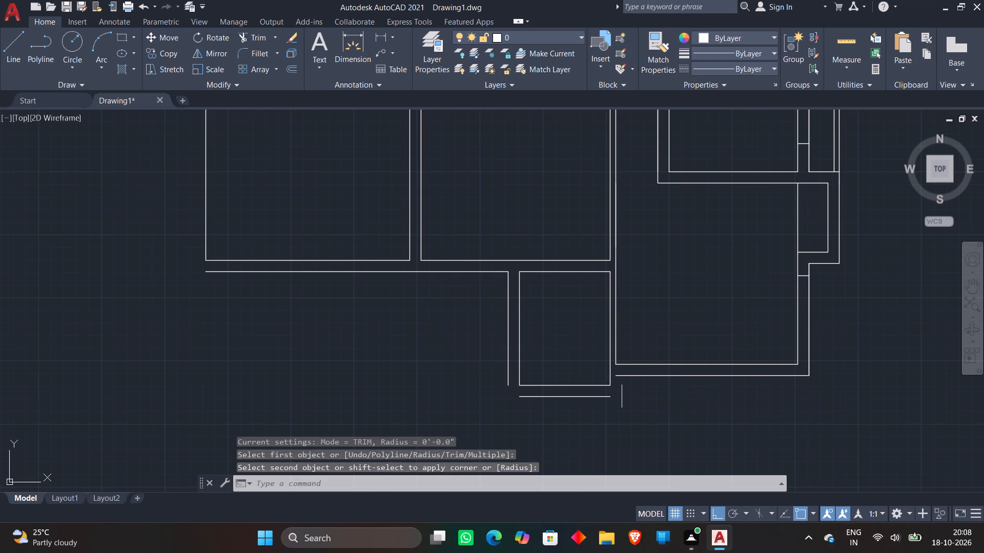
Draw a short vertical line from the end of the adjoining room's outer bottom line down past the small lower room's outer bottom line.
key("l")
key("Return")
left_click(618, 373)
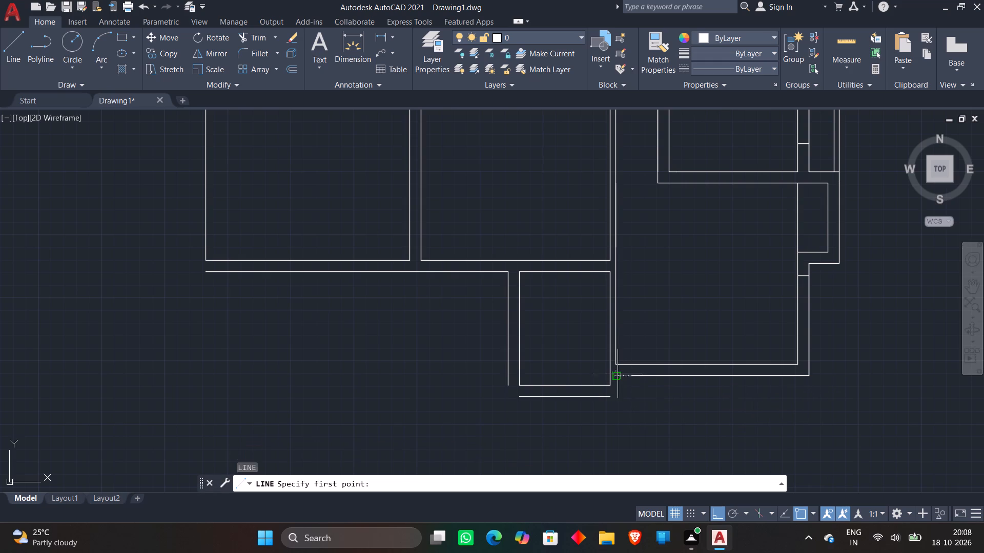
left_click(619, 403)
key("Escape")
Extend the small lower room's outer bottom line to the short vertical line and trim the vertical overshoot to form the corner.
type("ex")
key("space")
left_click(600, 398)
key("Escape")
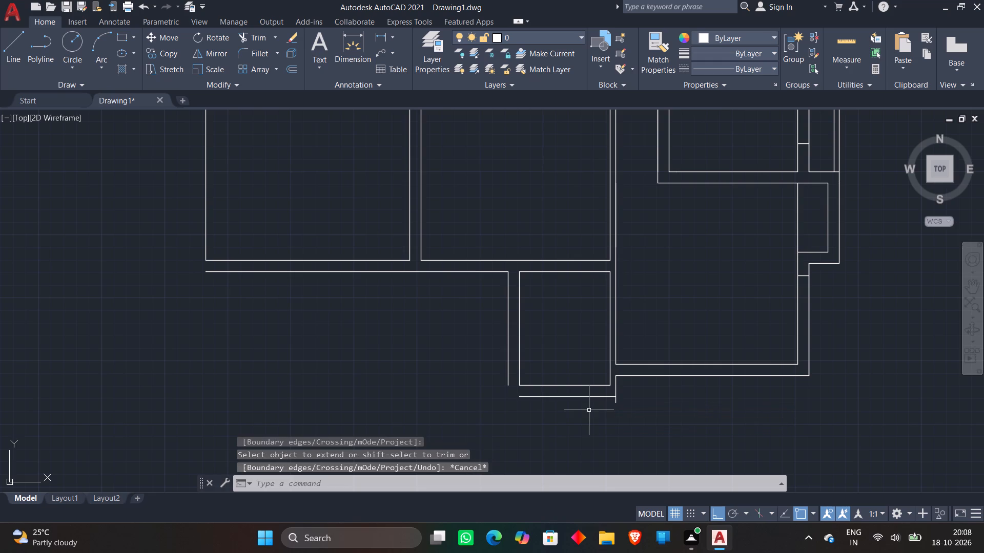
type("tr")
key("space")
left_click(616, 400)
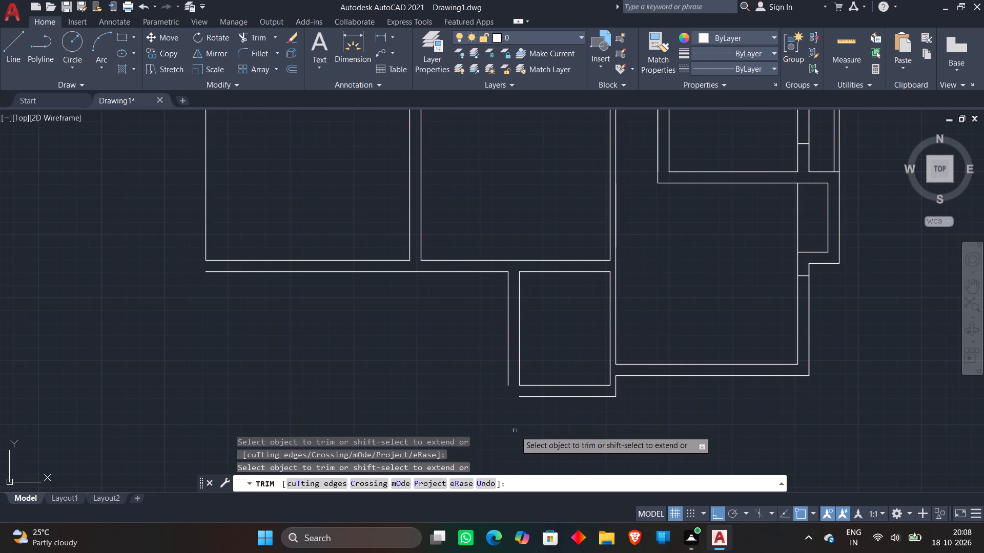
key("Escape")
Fillet the small lower room's outer side line and outer bottom line into a square corner.
key("f")
key("space")
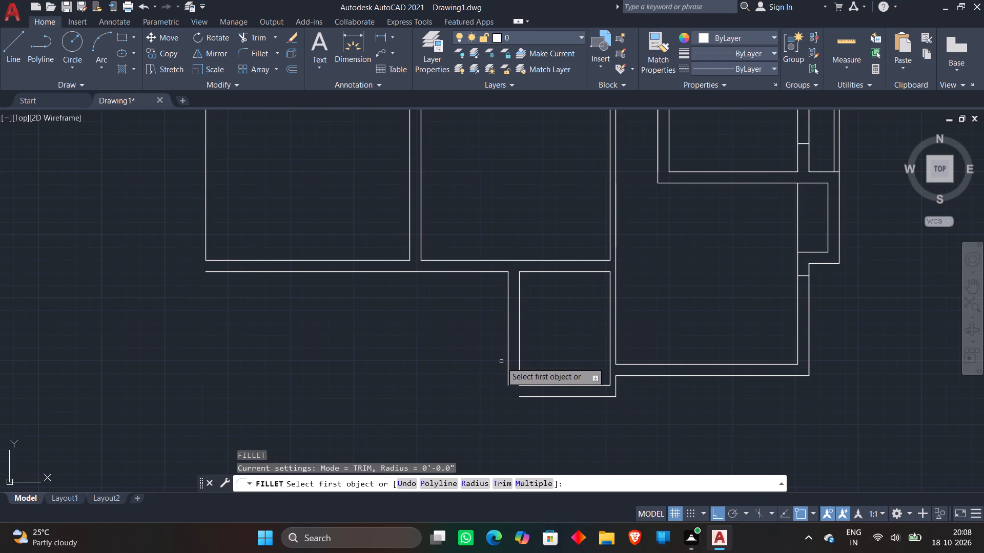
left_click(508, 372)
left_click(522, 395)
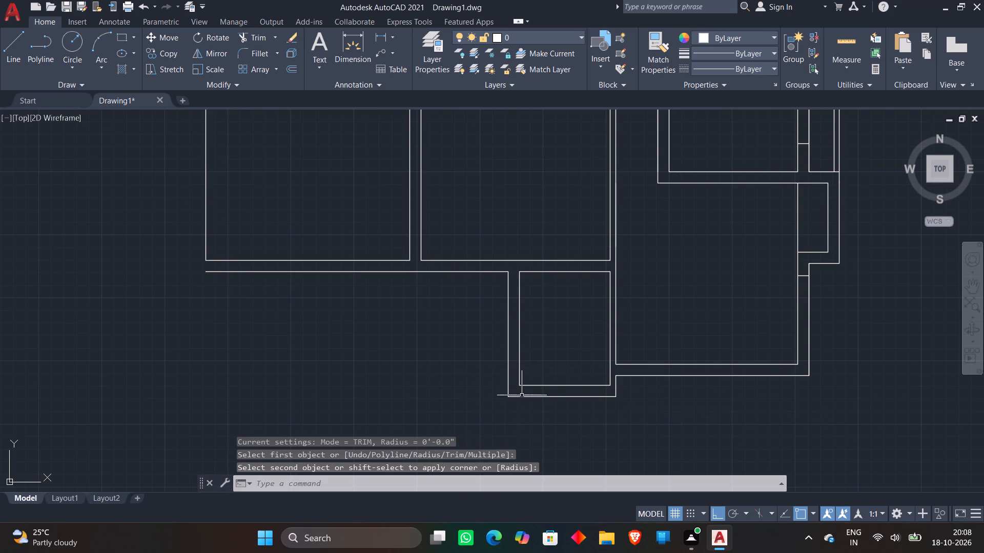
key("Escape")
Draw a line from the lower end of the small side room's outer wall line down past the large lower room's outer bottom line.
scroll(394, 366, "down", 2)
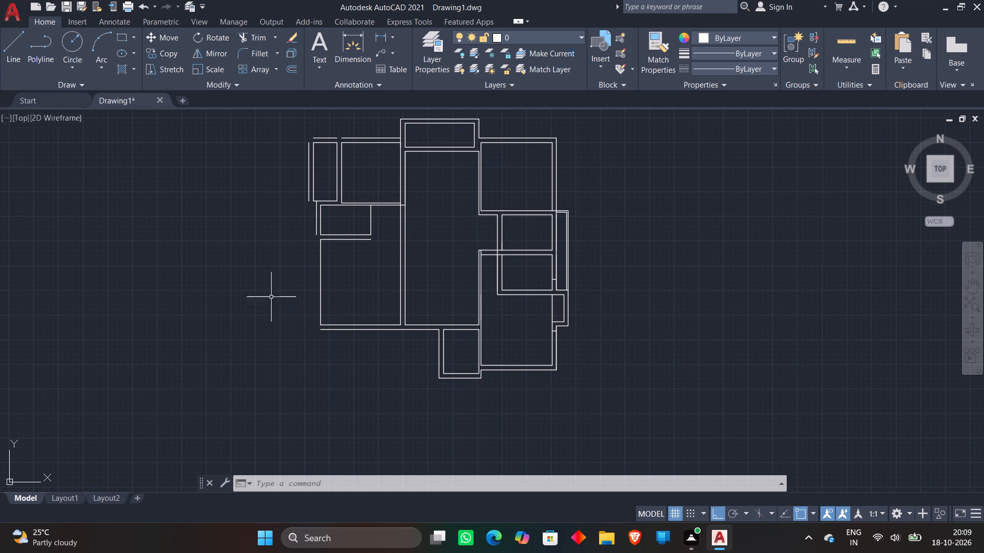
scroll(320, 273, "up", 1)
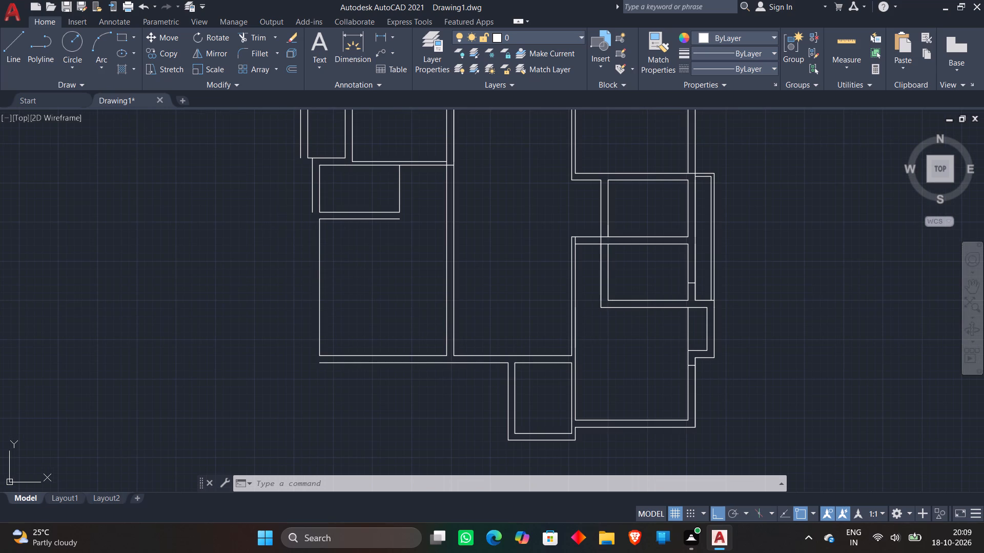
key("l")
key("Return")
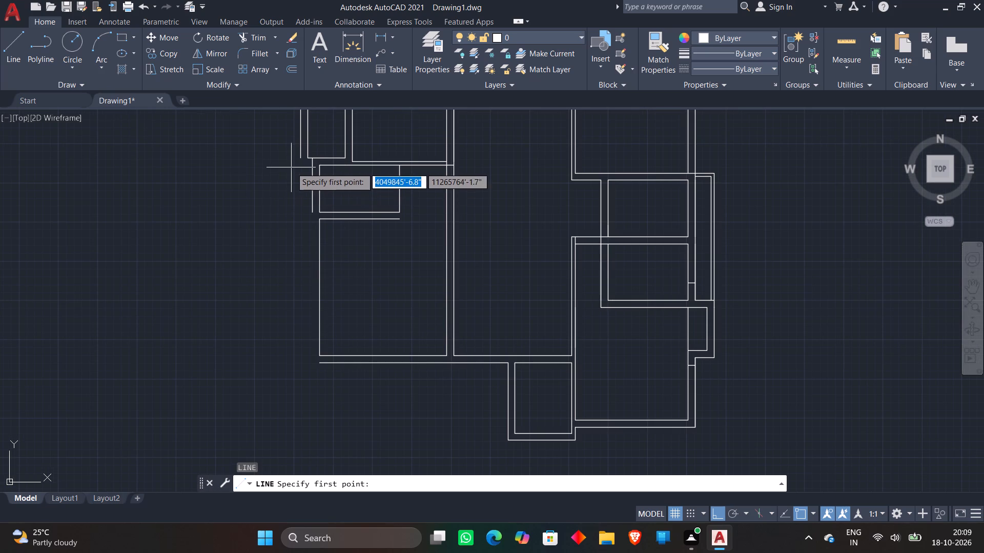
scroll(300, 161, "up", 1)
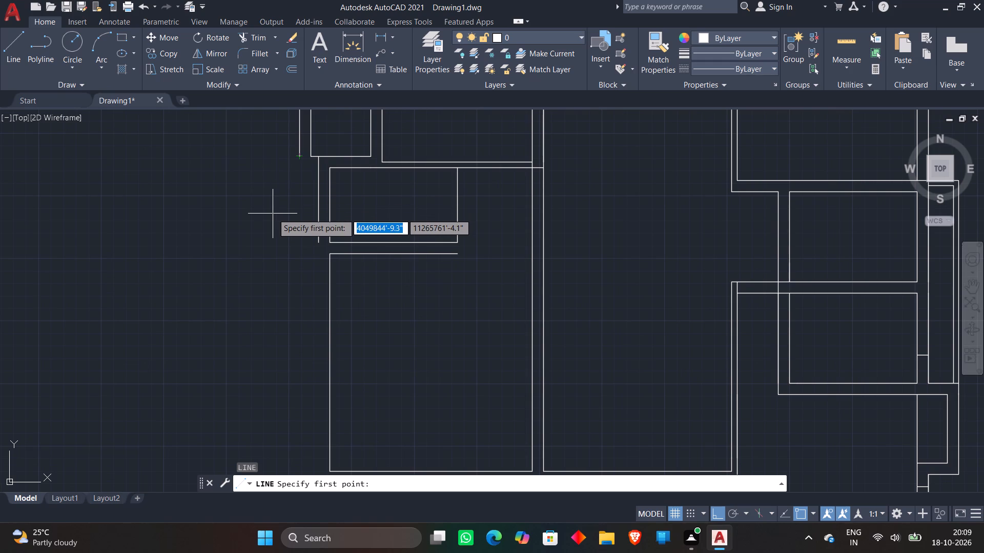
key("Escape")
key("l")
key("Return")
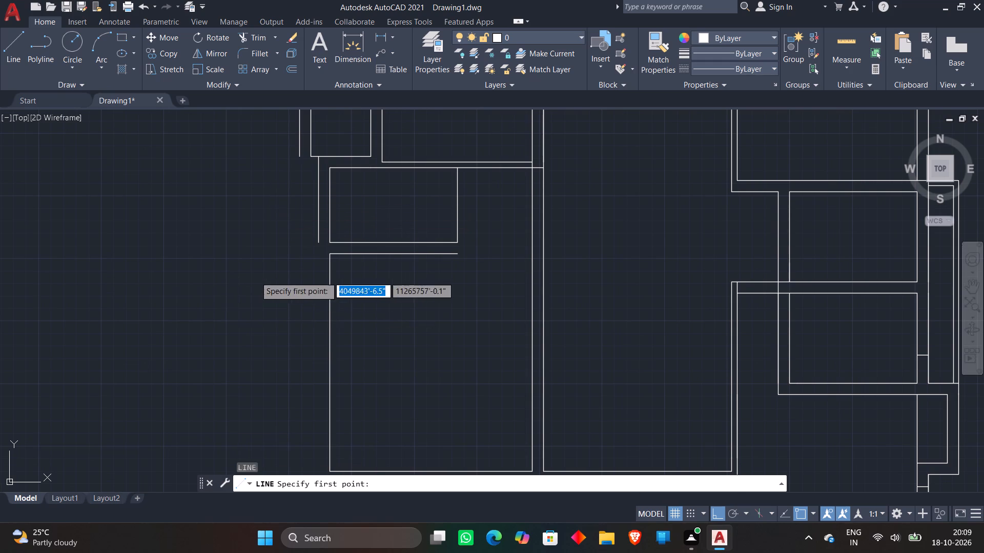
left_click(316, 241)
scroll(308, 243, "down", 2)
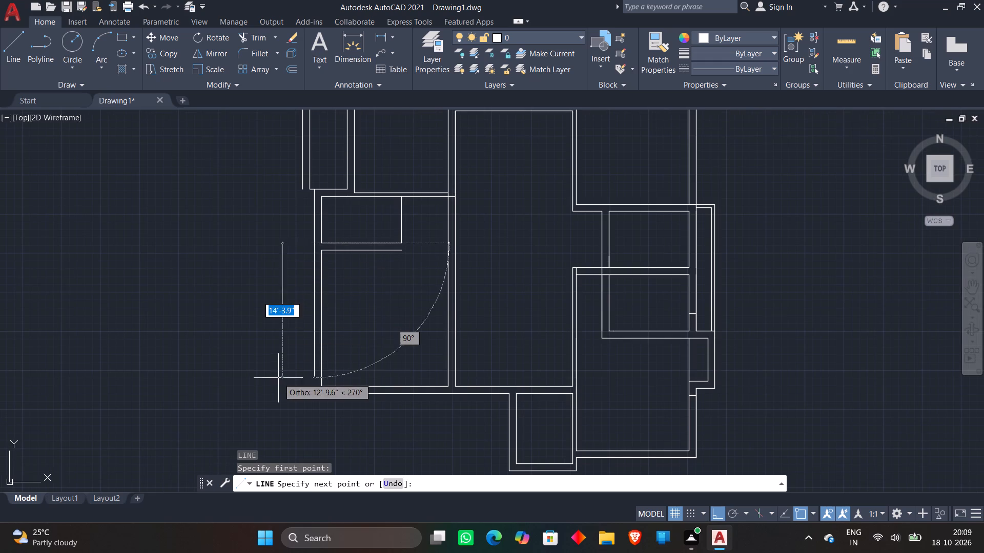
left_click(279, 401)
key("Escape")
Extend the large lower room's outer bottom line to the new outer side line and trim the side line's overshoot at the corner.
type("ex")
key("space")
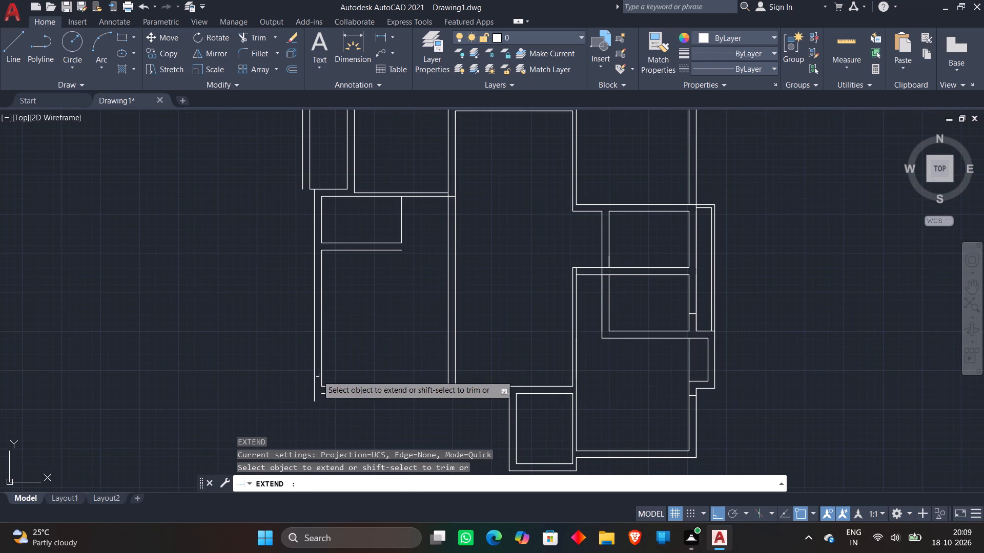
left_click(329, 395)
key("Escape")
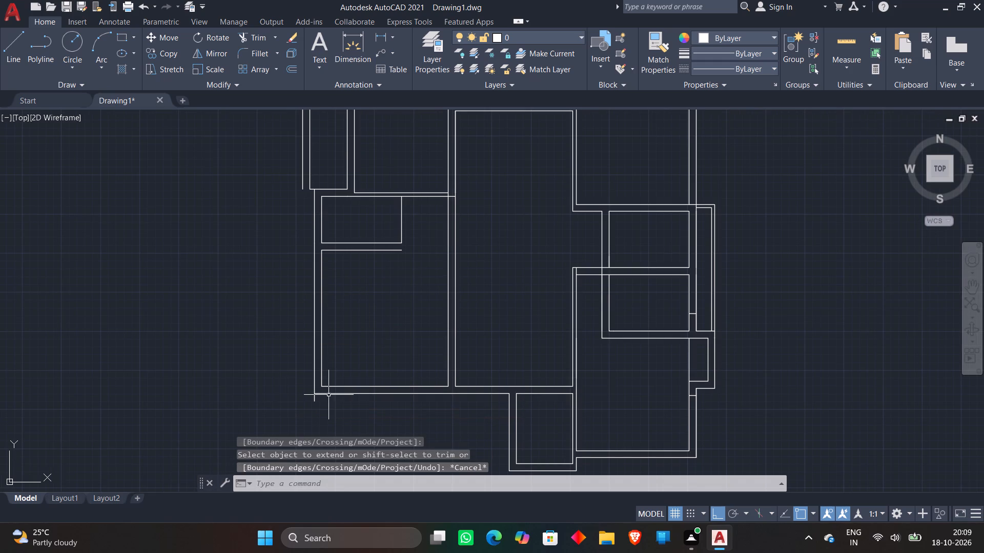
type("tr")
key("space")
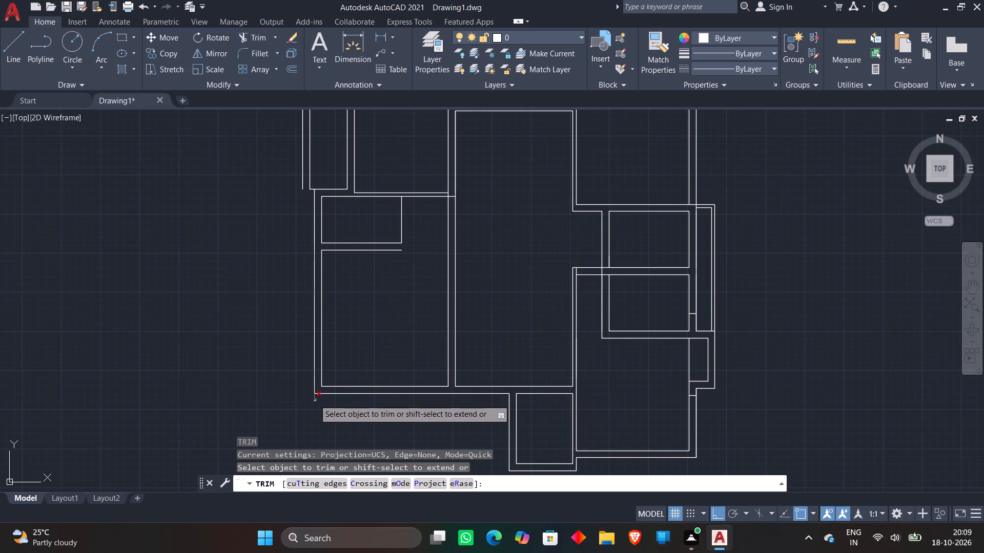
left_click(314, 399)
key("Escape")
Draw a horizontal line from the small lower room's outer bottom corner leftward past the large lower room's outer side line.
scroll(292, 350, "down", 1)
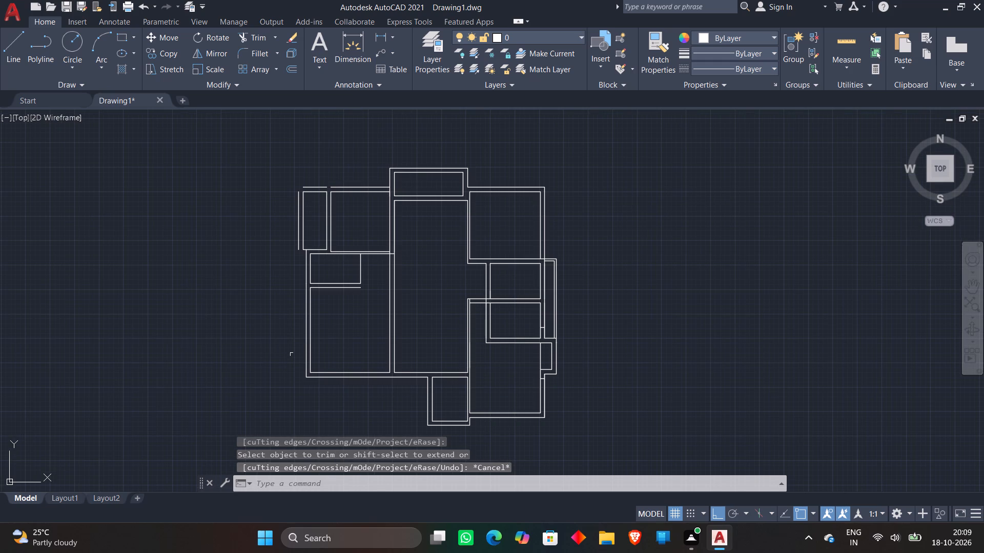
middle_click_drag(292, 354, 319, 307)
key("l")
key("Return")
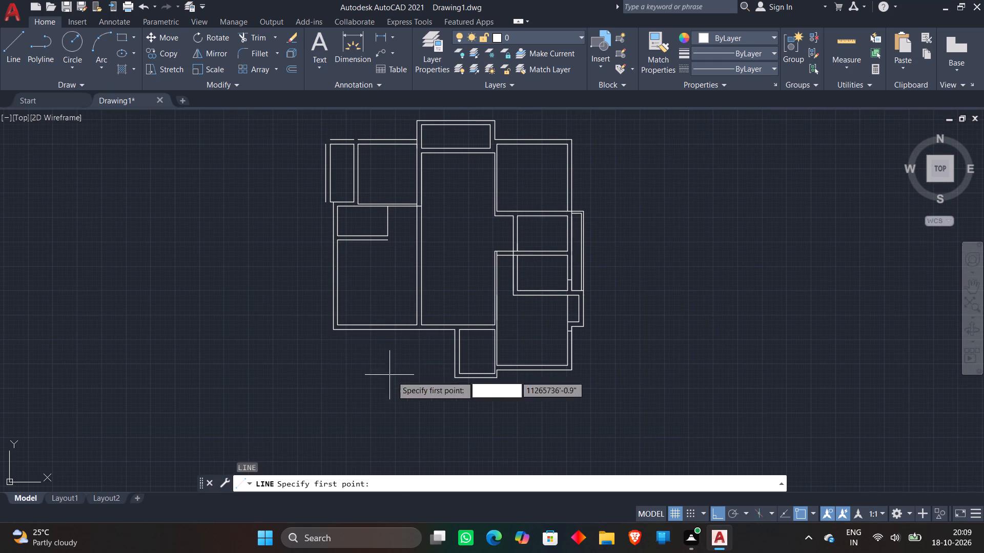
scroll(417, 388, "up", 2)
left_click(507, 367)
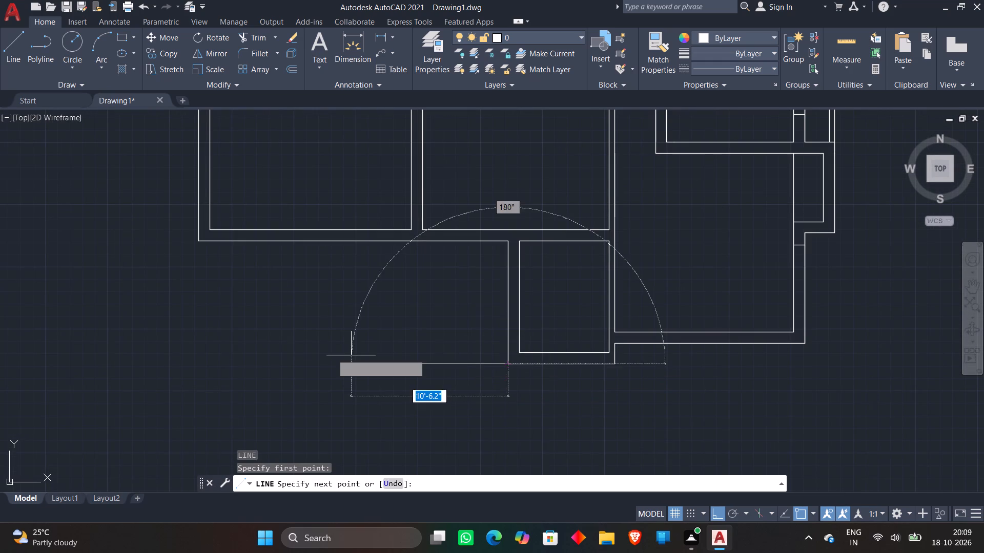
left_click(142, 344)
key("Escape")
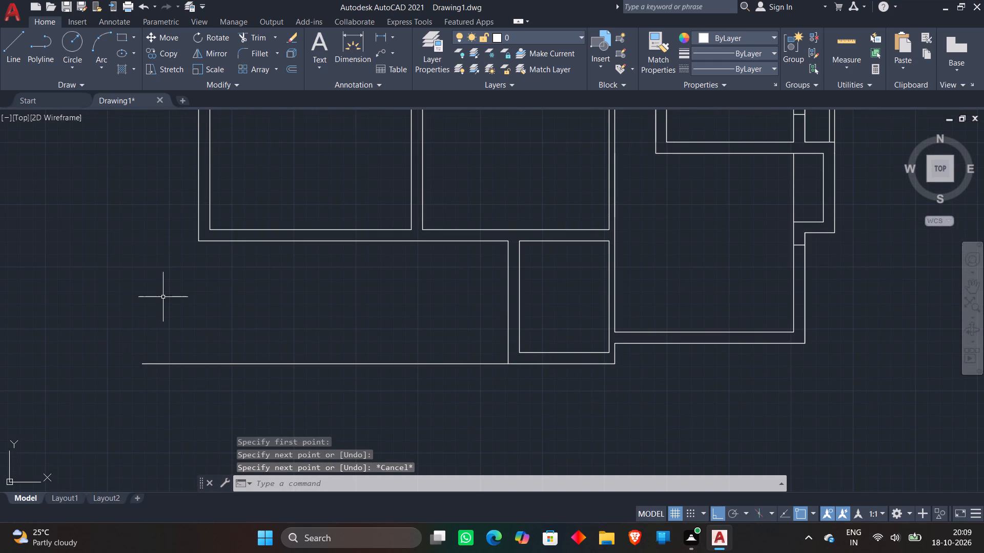
Extend the plan's left outer wall line down to the new bottom line and trim the bottom line's overshoot at the corner.
type("ex")
key("space")
left_click(197, 235)
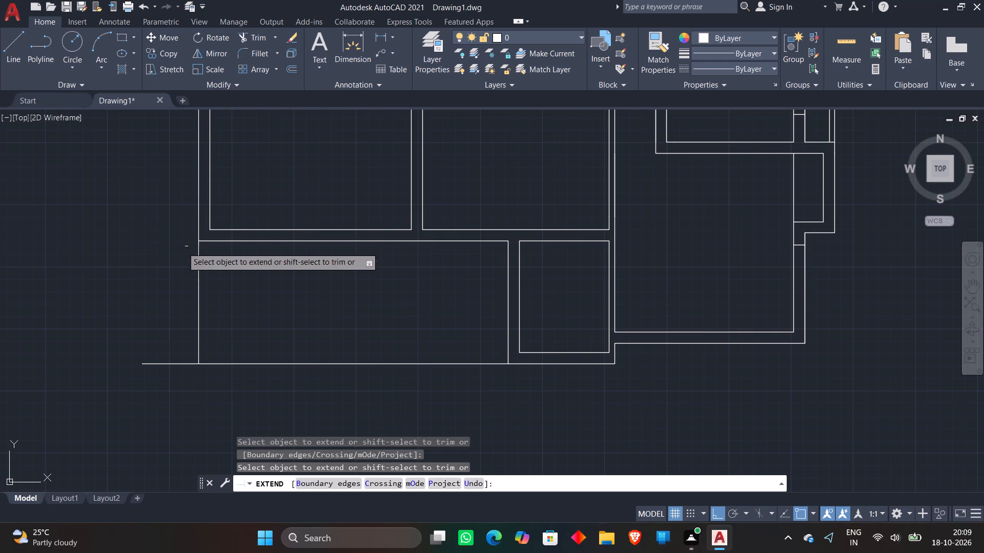
key("Escape")
type("tr")
key("space")
left_click(168, 335)
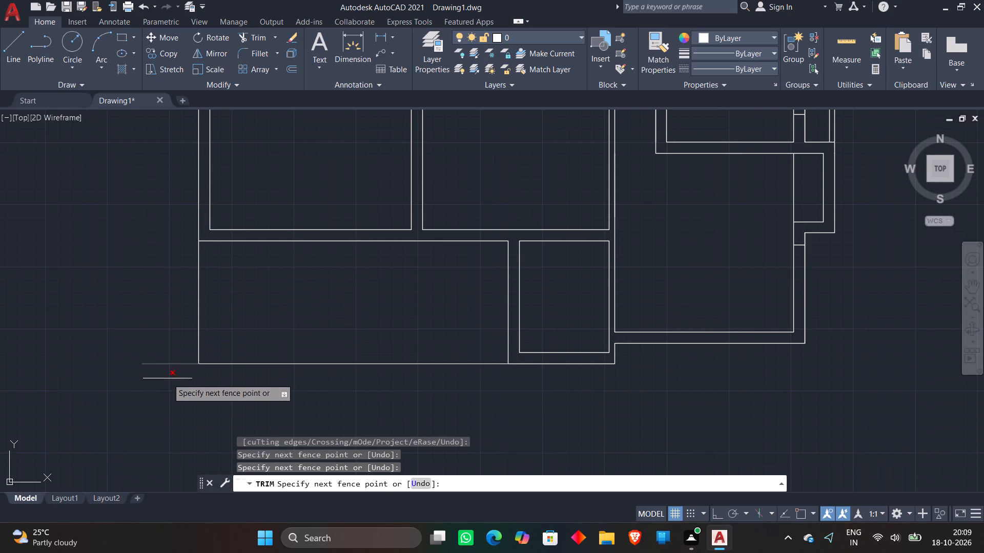
left_click(168, 379)
key("Escape")
Draw a short horizontal line leftward from the left outer wall line, level with the small left room's top edge, past the narrow upper-left room's outer line.
scroll(155, 331, "down", 2)
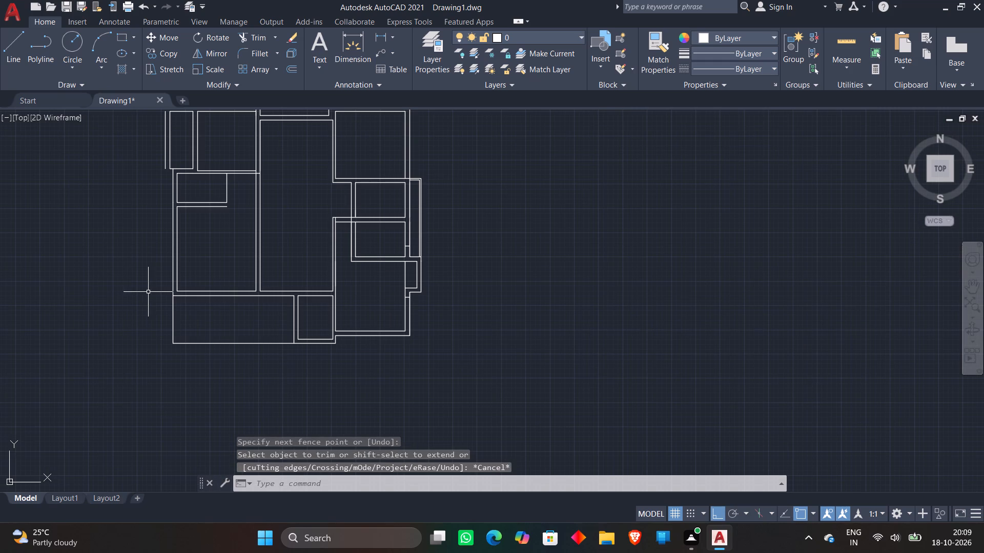
middle_click_drag(147, 292, 199, 354)
scroll(221, 324, "up", 1)
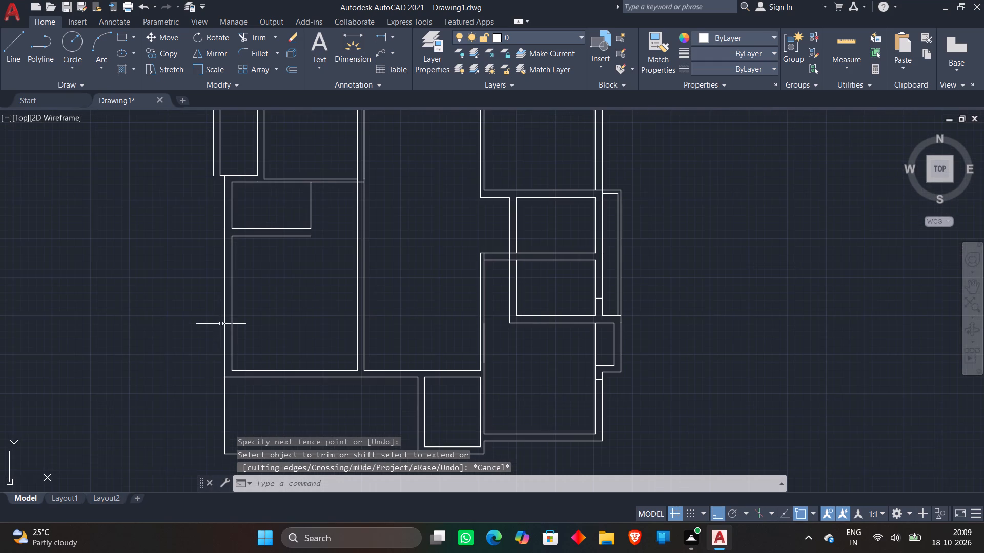
middle_click_drag(252, 323, 345, 337)
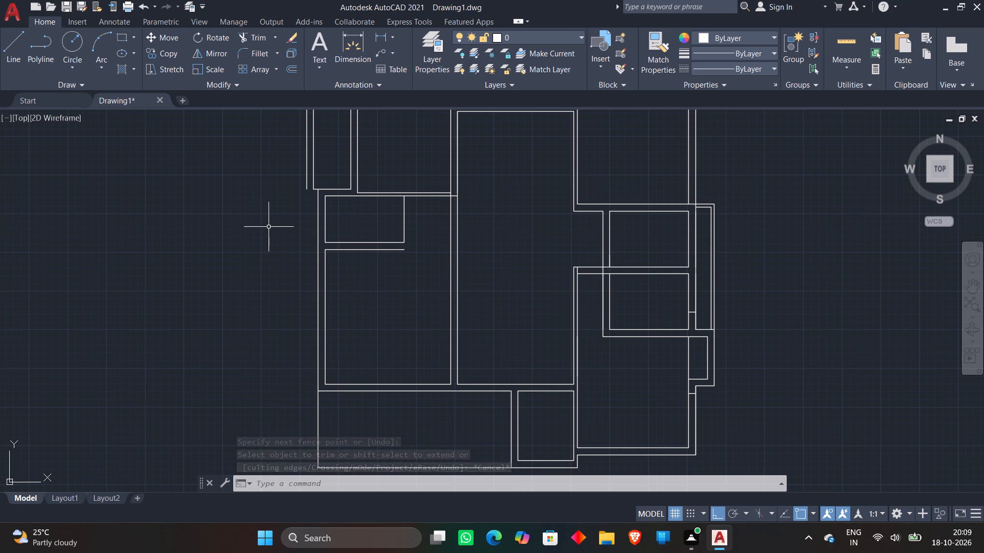
scroll(300, 193, "up", 1)
middle_click_drag(252, 227, 281, 286)
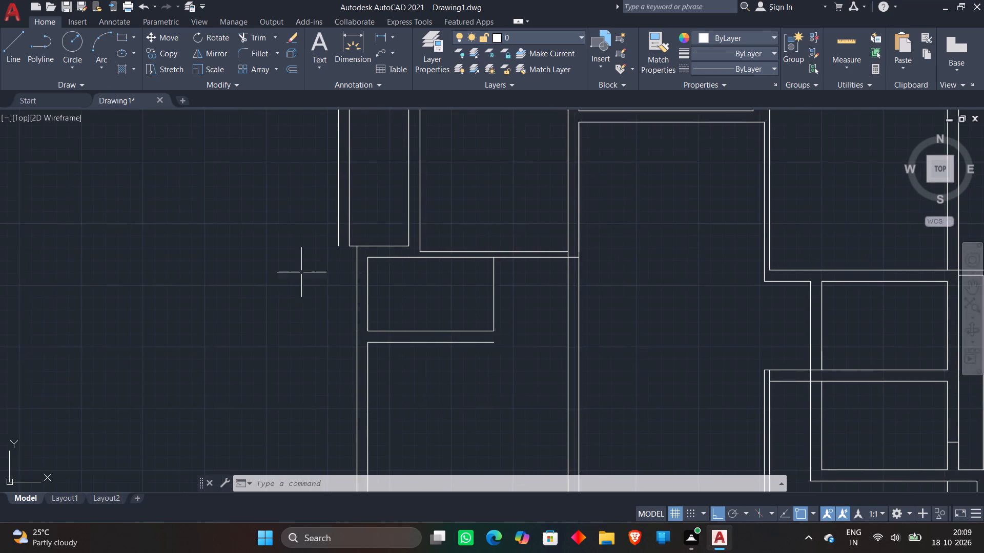
scroll(308, 266, "up", 2)
scroll(522, 275, "down", 2)
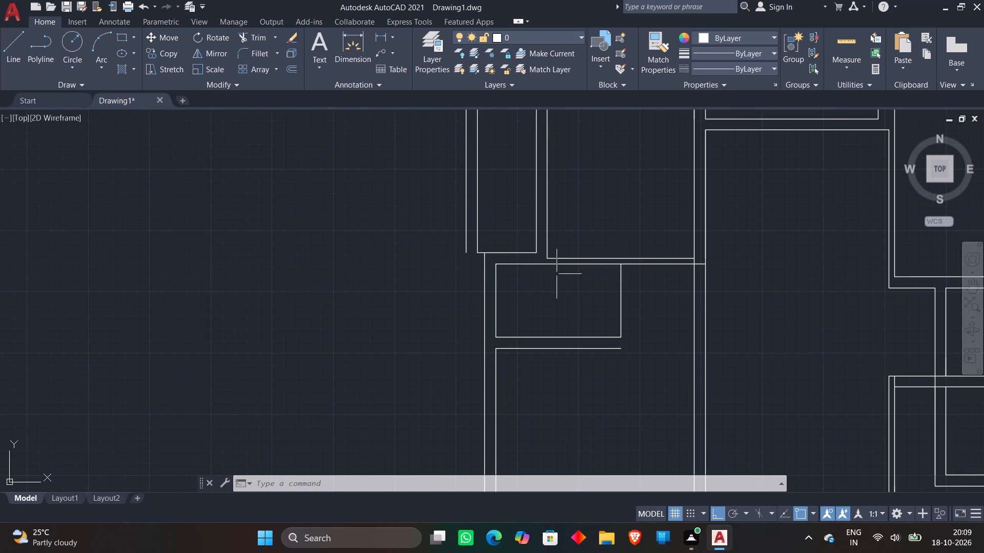
scroll(463, 267, "down", 1)
middle_click_drag(463, 267, 426, 267)
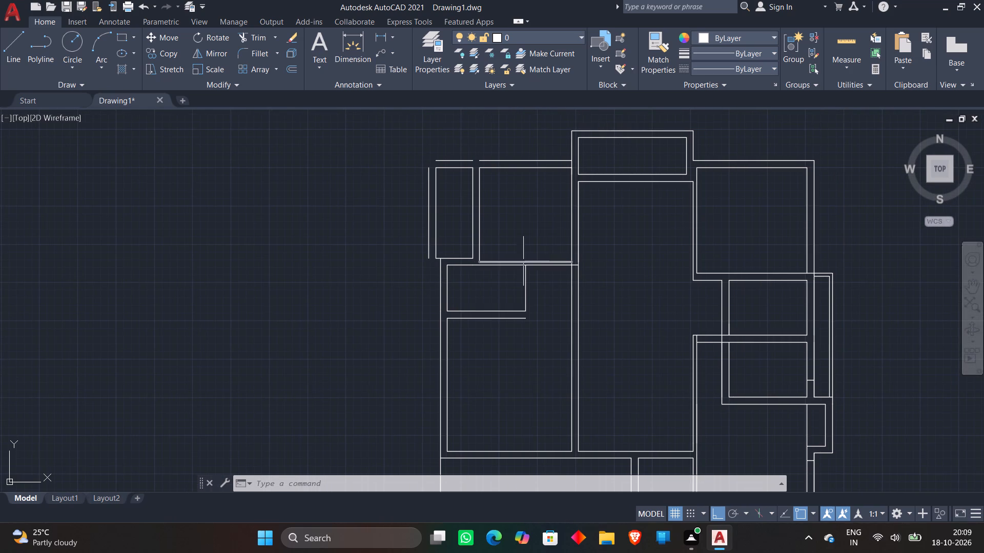
scroll(556, 257, "up", 1)
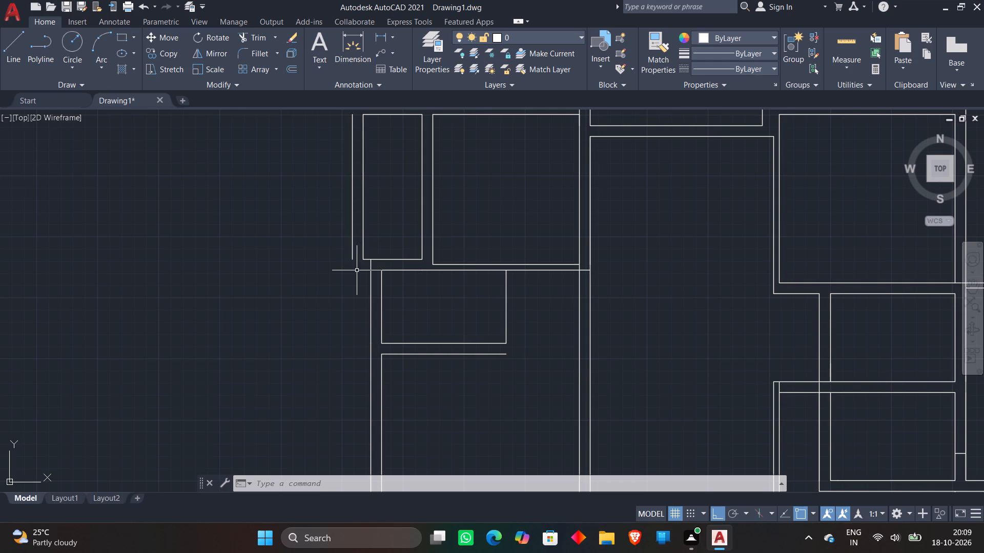
scroll(357, 270, "up", 1)
key("l")
key("Return")
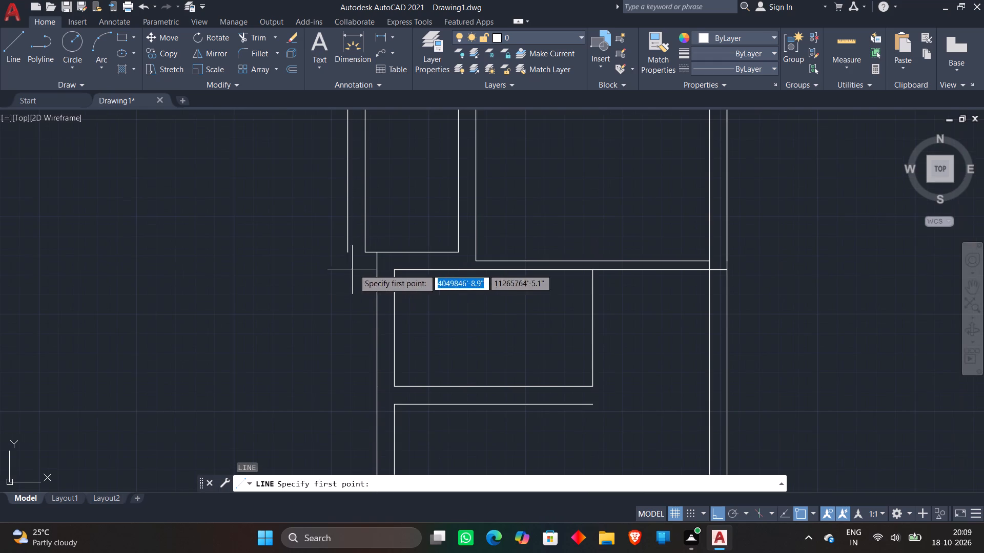
left_click(373, 269)
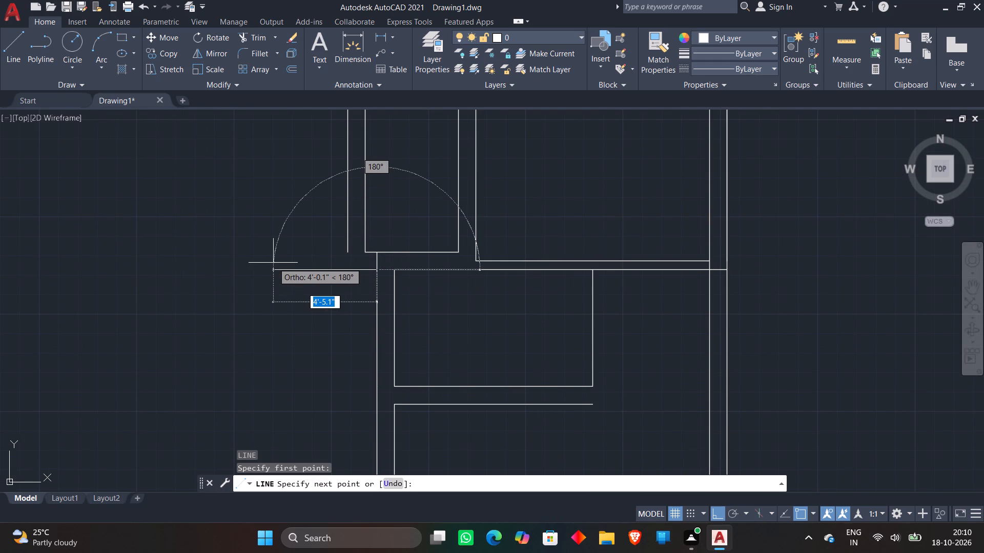
left_click(327, 269)
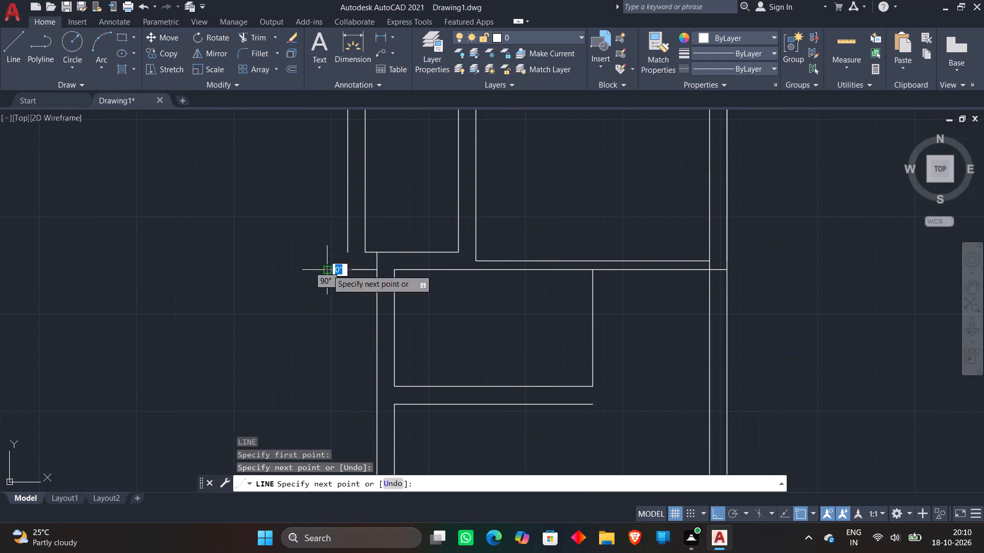
key("Escape")
Draw a vertical line from the lower end of the narrow upper-left room's outer line down past the small left room's bottom wall.
key("l")
key("Return")
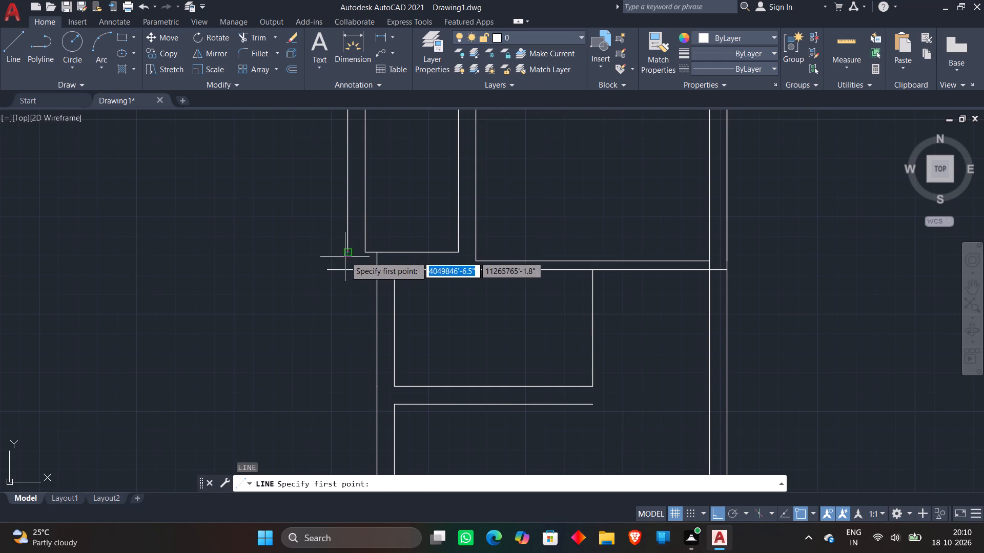
left_click(350, 255)
scroll(335, 335, "down", 1)
middle_click_drag(335, 335, 365, 260)
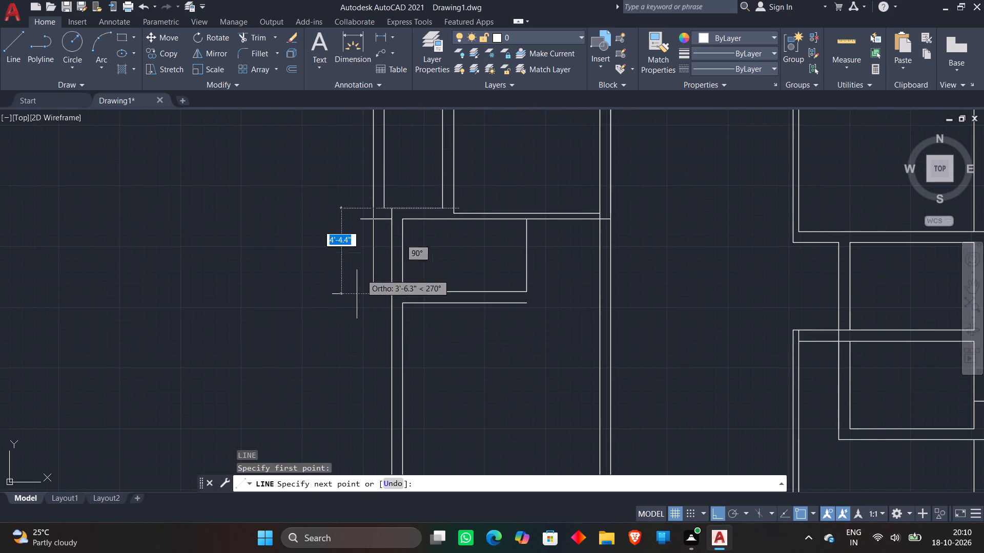
left_click(350, 324)
key("Escape")
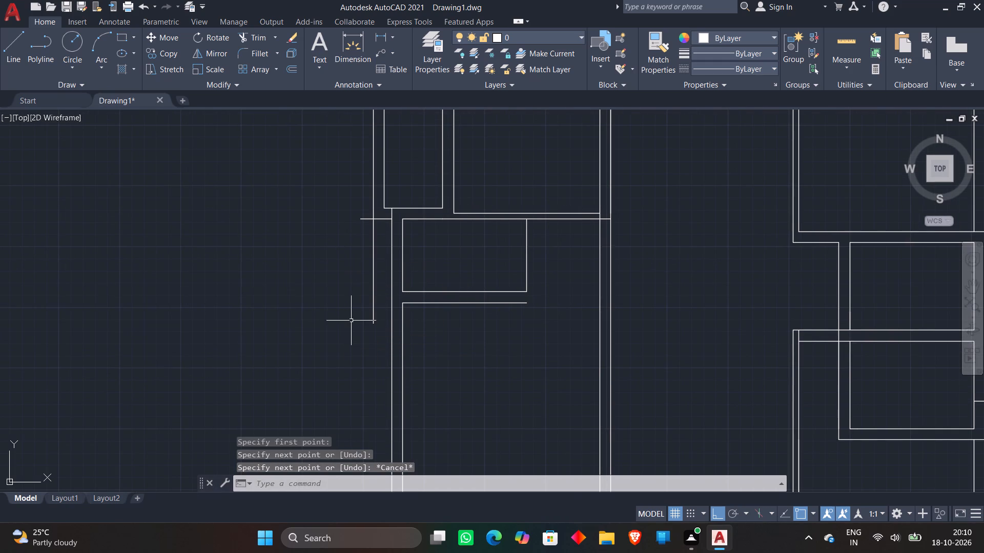
Extend the small left room's two bottom wall lines to the outer wall line, continuing the lower one to the new vertical line.
key("e")
key("x")
key("space")
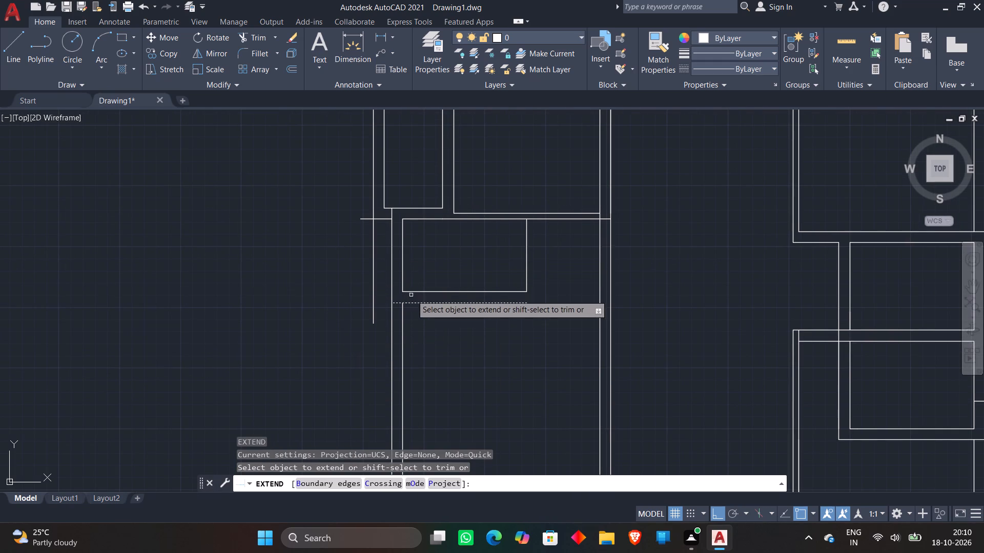
left_click(413, 293)
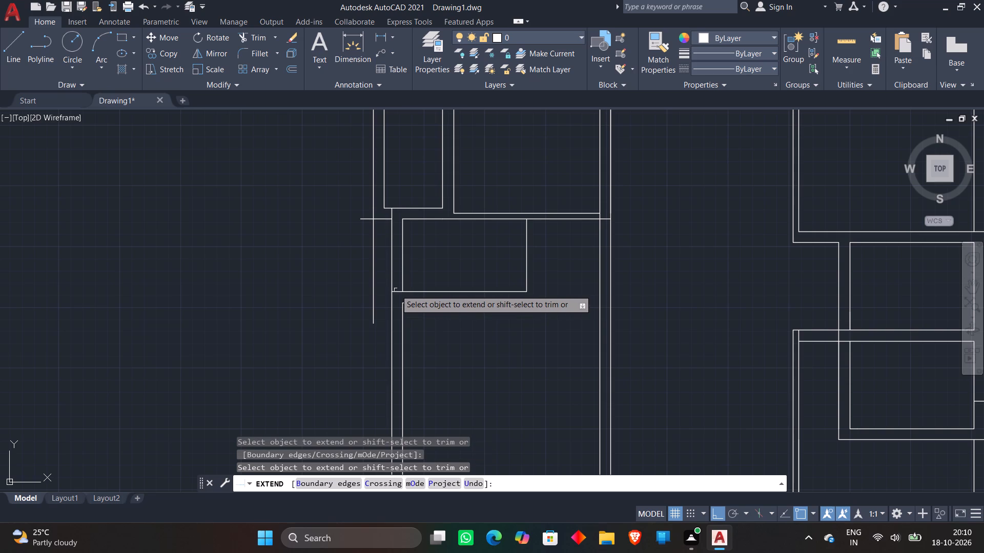
left_click(410, 304)
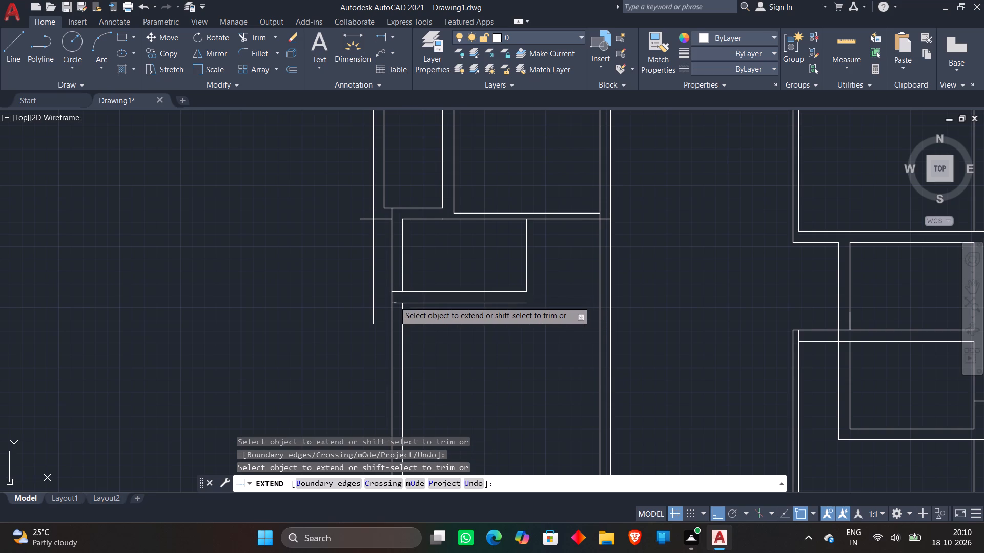
left_click(395, 304)
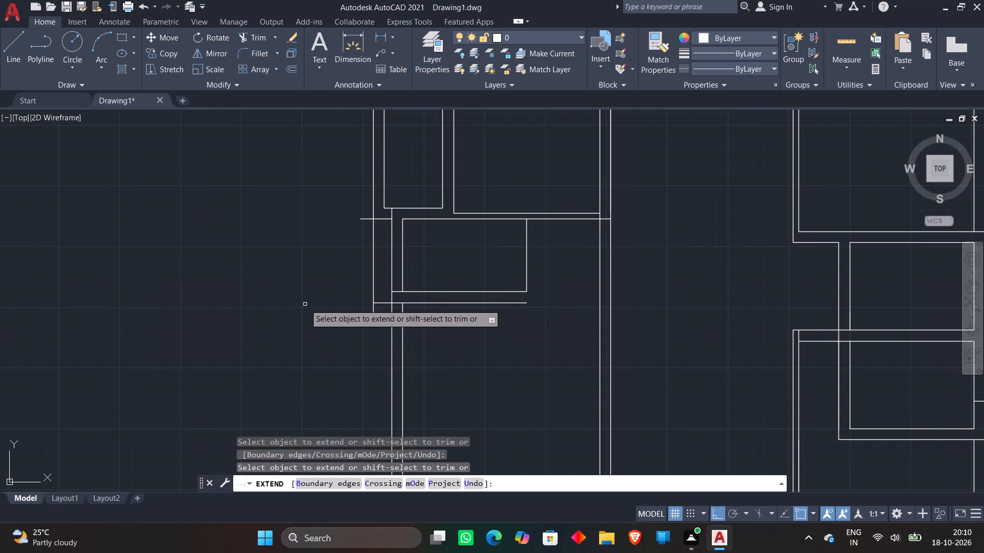
key("Escape")
Trim the inner bottom line's stub inside the left wall and the overshoots at the top and bottom corners of the new projection.
type("tr")
key("space")
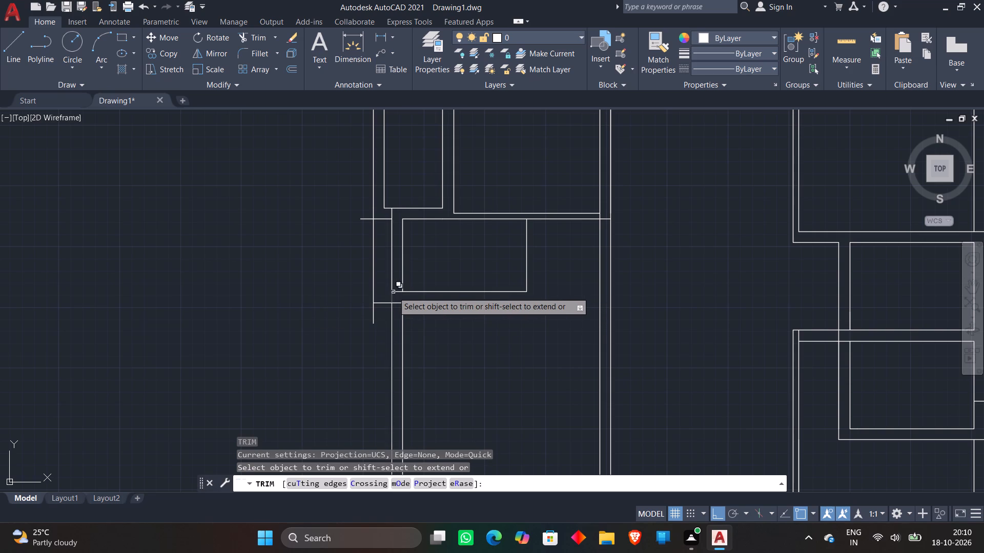
scroll(396, 292, "up", 2)
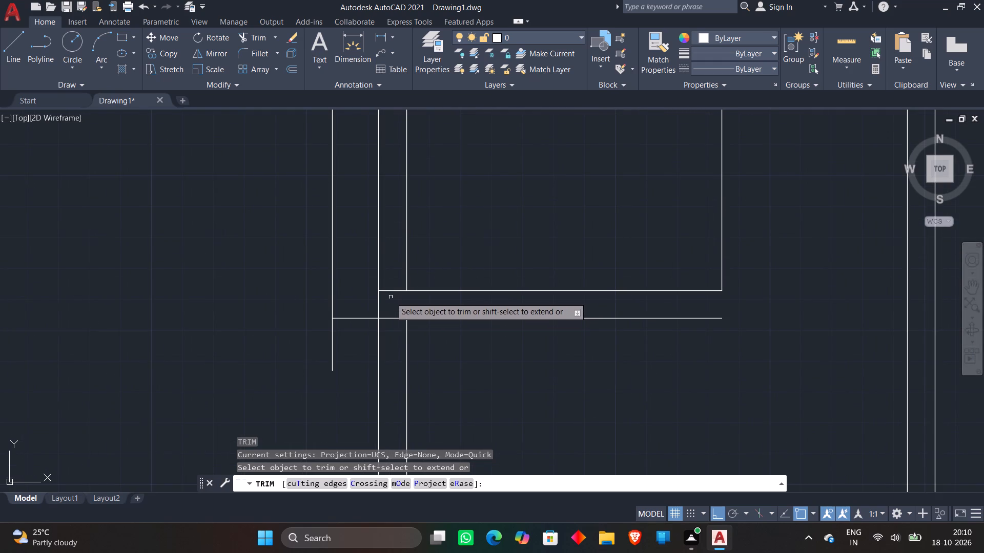
left_click(391, 290)
left_click(312, 336)
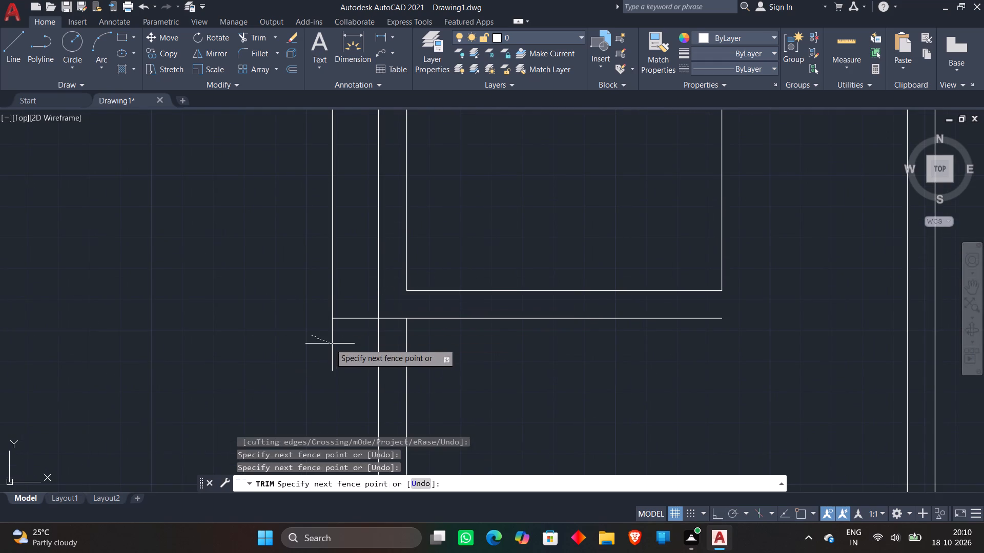
left_click(330, 344)
left_click(338, 346)
left_click(301, 346)
scroll(286, 263, "down", 1)
middle_click_drag(286, 263, 302, 332)
left_click(325, 235)
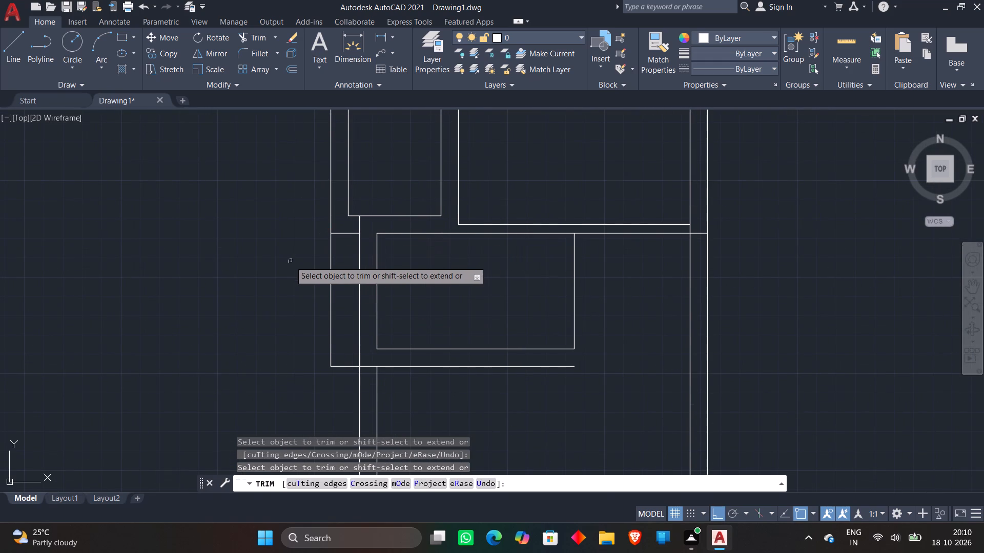
Offset the projection's top, outer side and bottom lines 4" inward.
key("Escape")
key("o")
key("Return")
key("3")
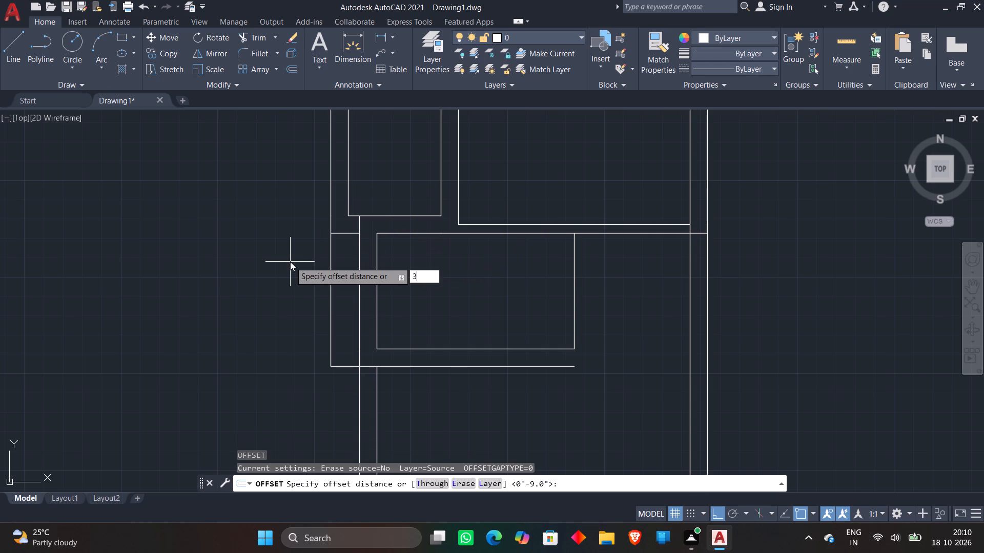
key("BackSpace")
type("4\"")
key("Return")
left_click(343, 232)
left_click(342, 251)
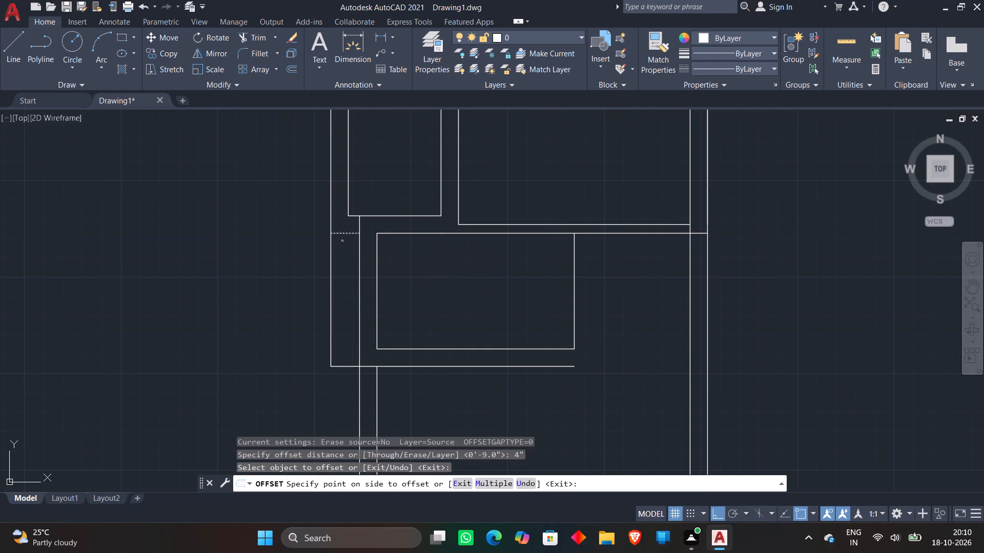
left_click(331, 269)
left_click(348, 270)
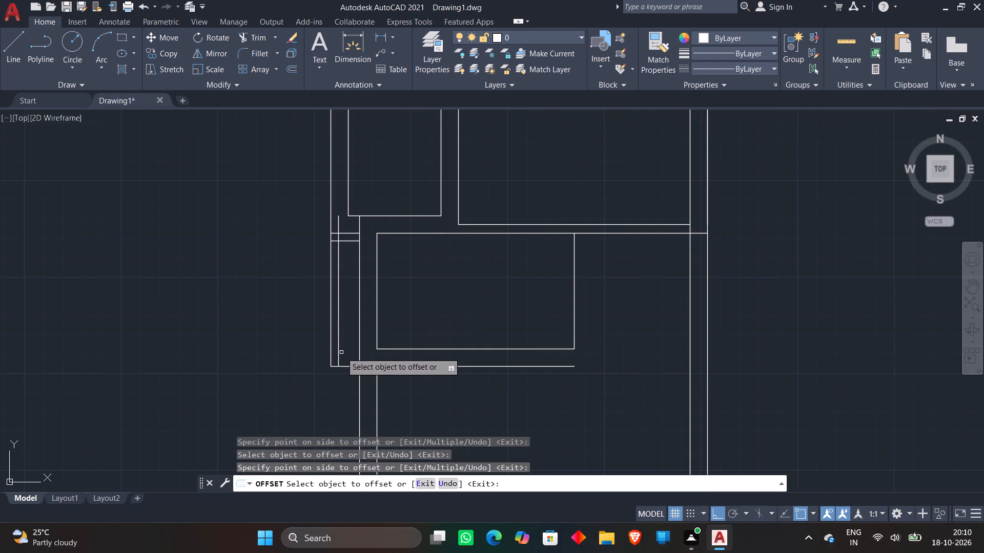
left_click(344, 365)
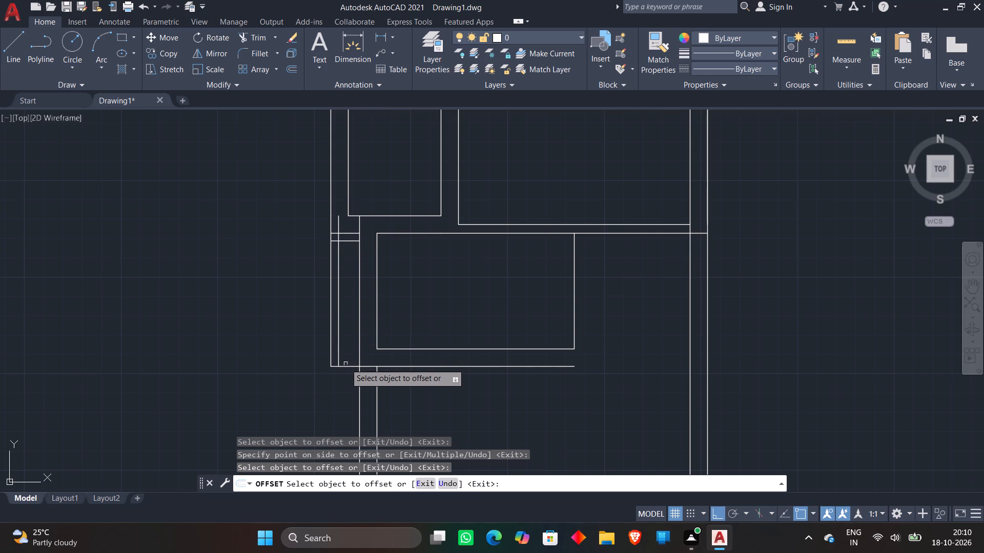
left_click(345, 368)
left_click(341, 327)
key("Escape")
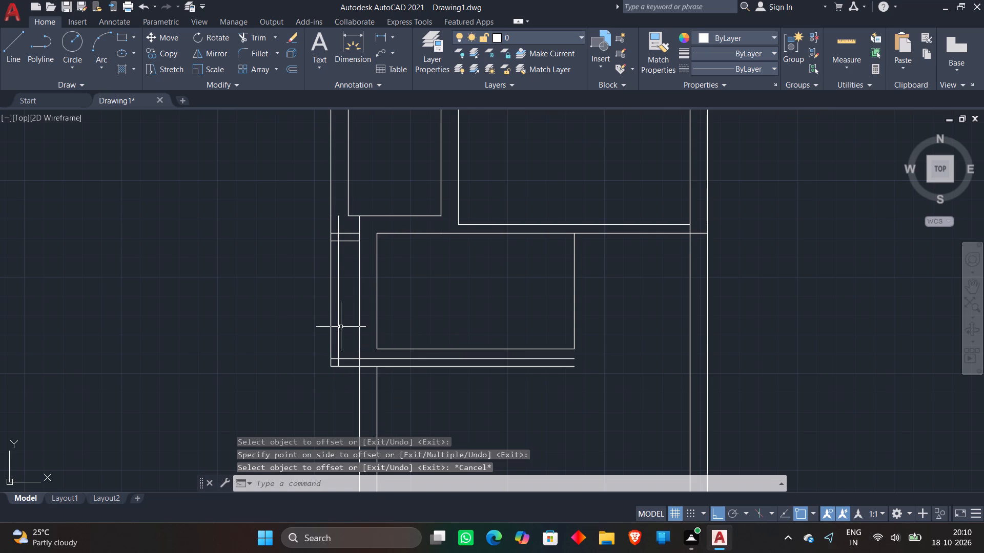
Trim the 4" offset lines at the projection's bottom corner and remove the bottom offset's part beyond the left outer wall line.
type("tr")
key("space")
scroll(346, 353, "up", 2)
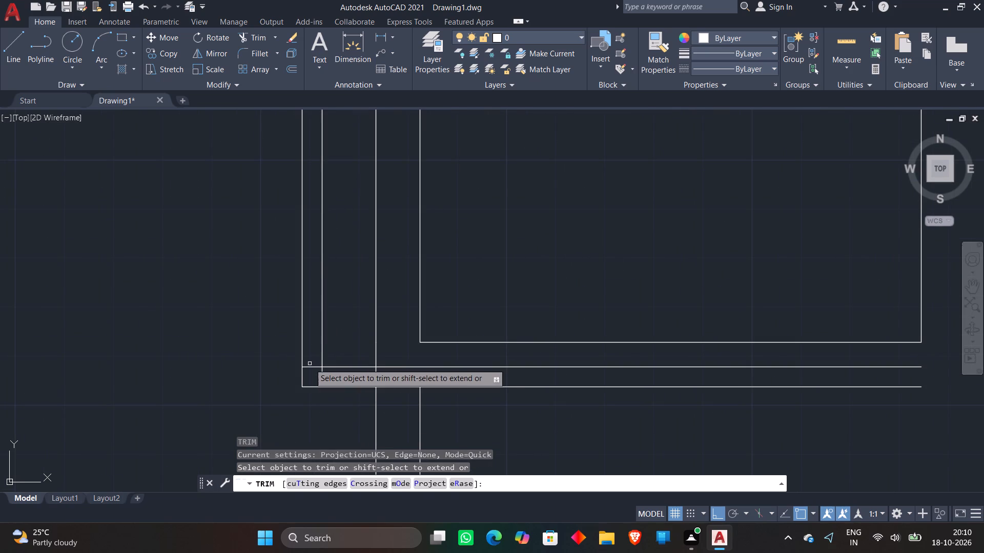
left_click(310, 364)
left_click(324, 376)
left_click(406, 366)
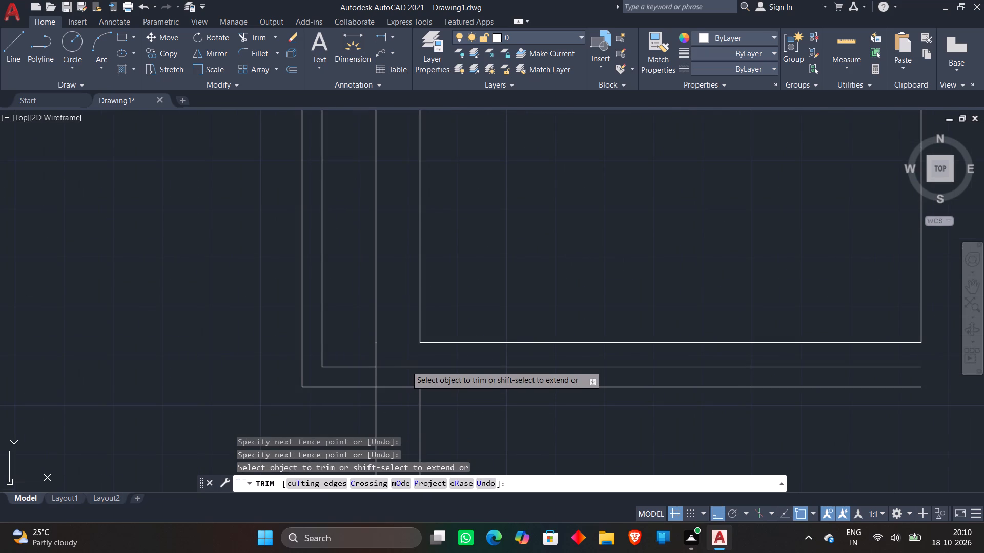
Trim the 4" offset lines' overshoots at the projection's top corner to form a clean inner corner.
scroll(370, 321, "down", 2)
scroll(353, 203, "up", 3)
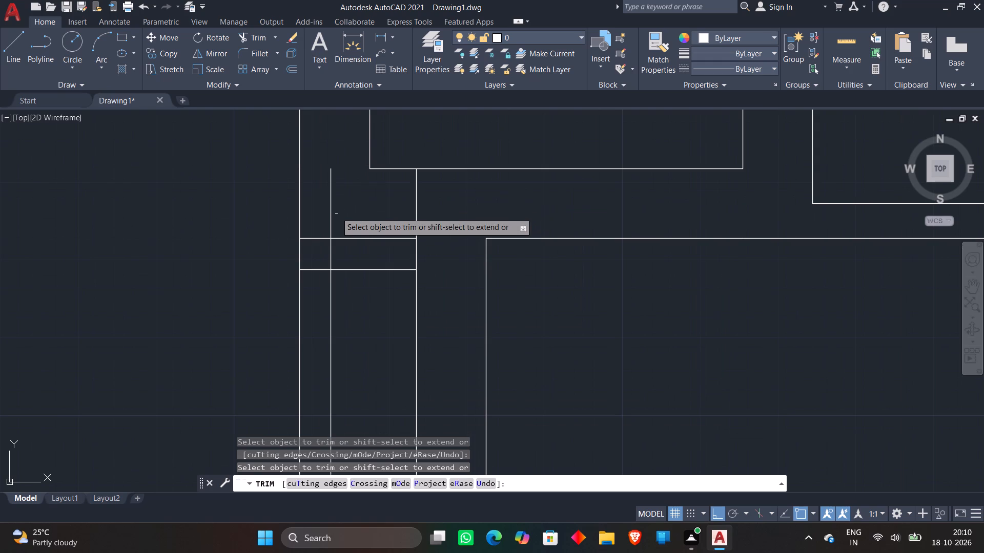
left_click(336, 212)
left_click(329, 219)
left_click(339, 258)
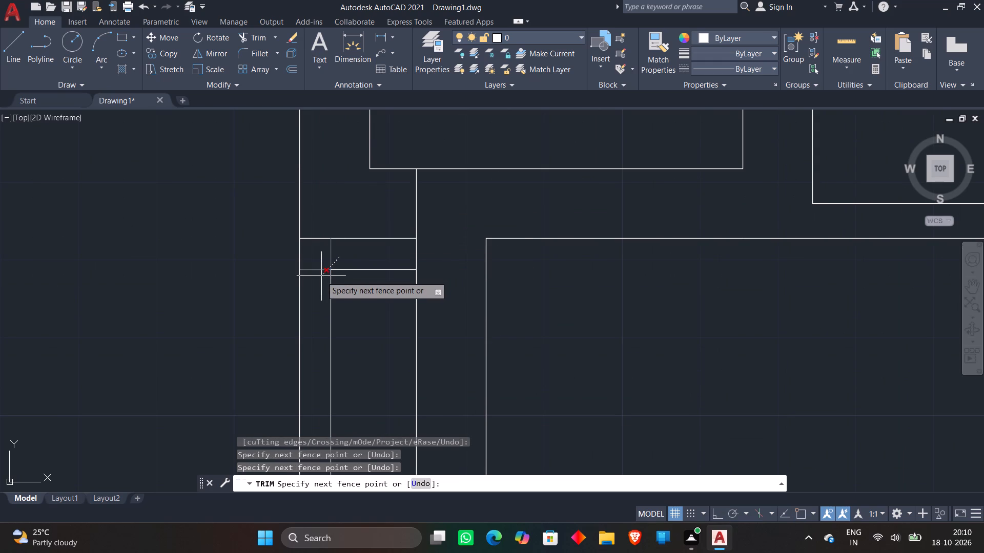
left_click(321, 274)
key("ctrl+z")
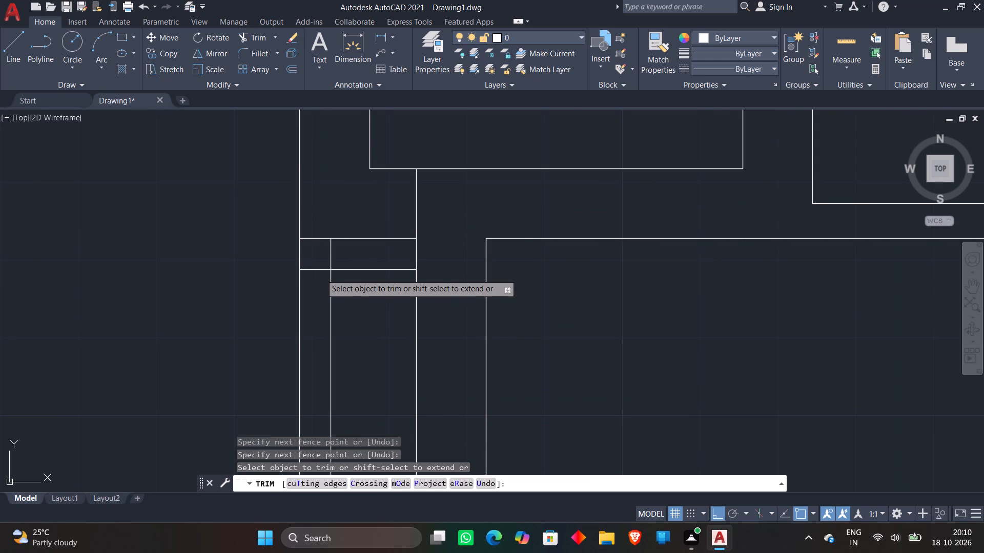
left_click(333, 254)
left_click(313, 271)
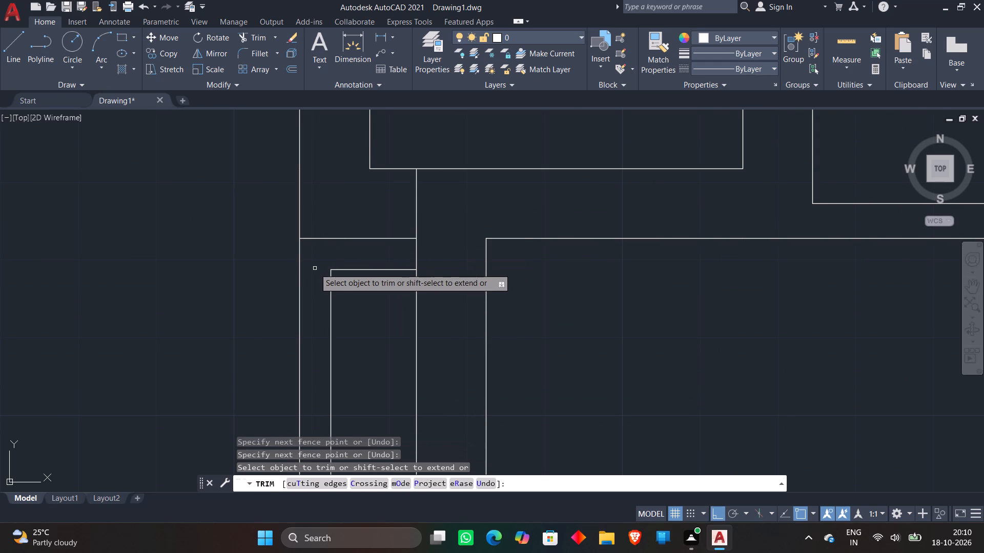
Offset the right line of the small left room 9" outward to give it wall thickness.
key("Escape")
scroll(422, 257, "down", 3)
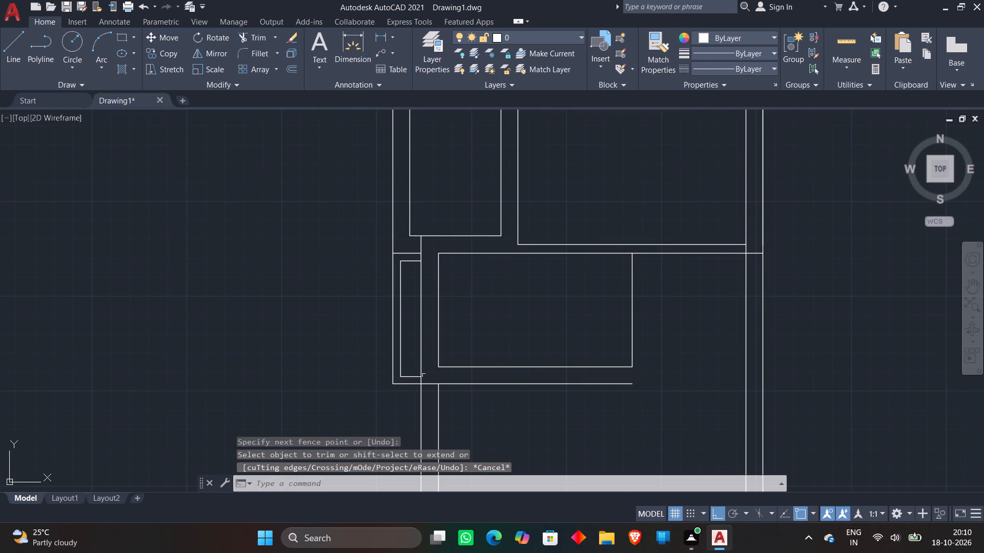
middle_click_drag(310, 312, 313, 189)
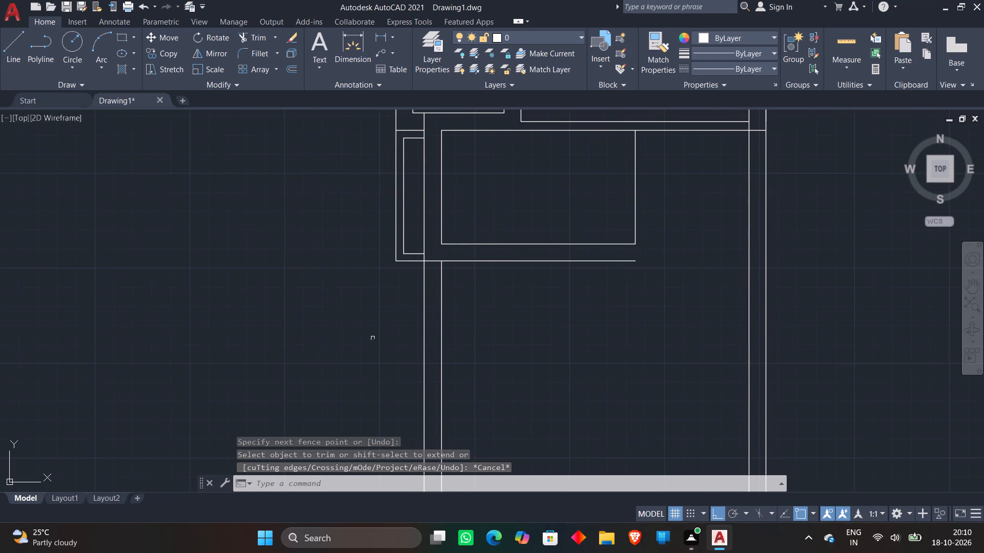
scroll(377, 283, "down", 1)
key("o")
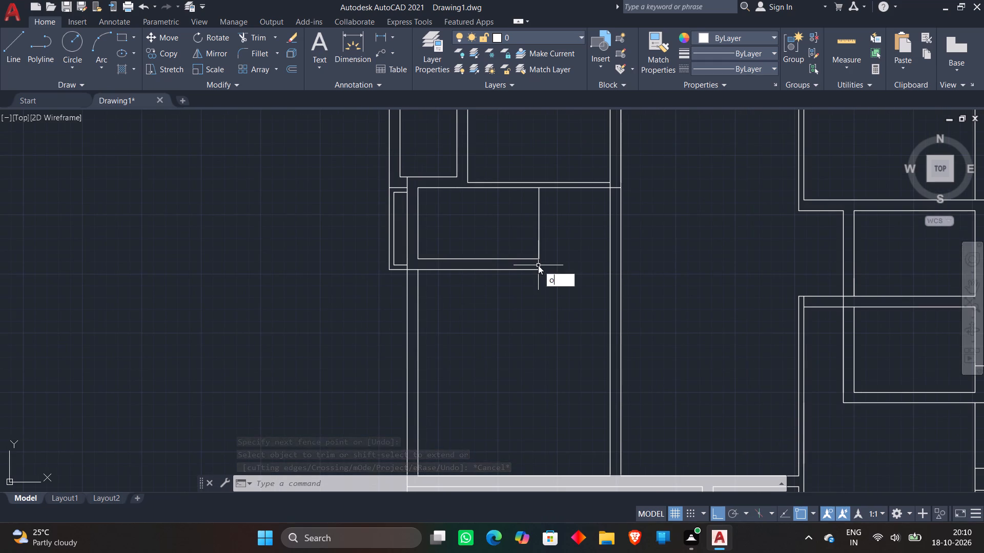
key("Return")
type("9\"")
key("Return")
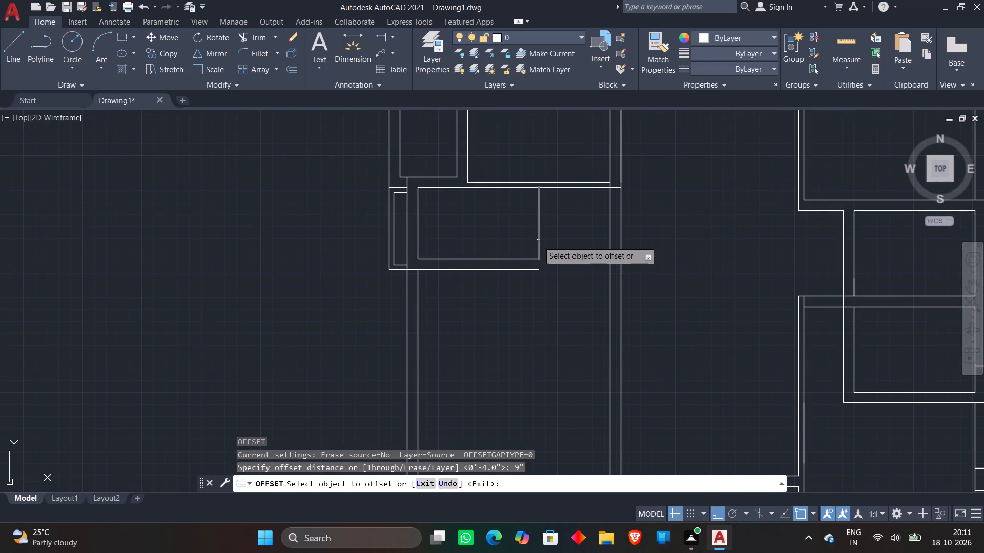
left_click(539, 241)
left_click(549, 240)
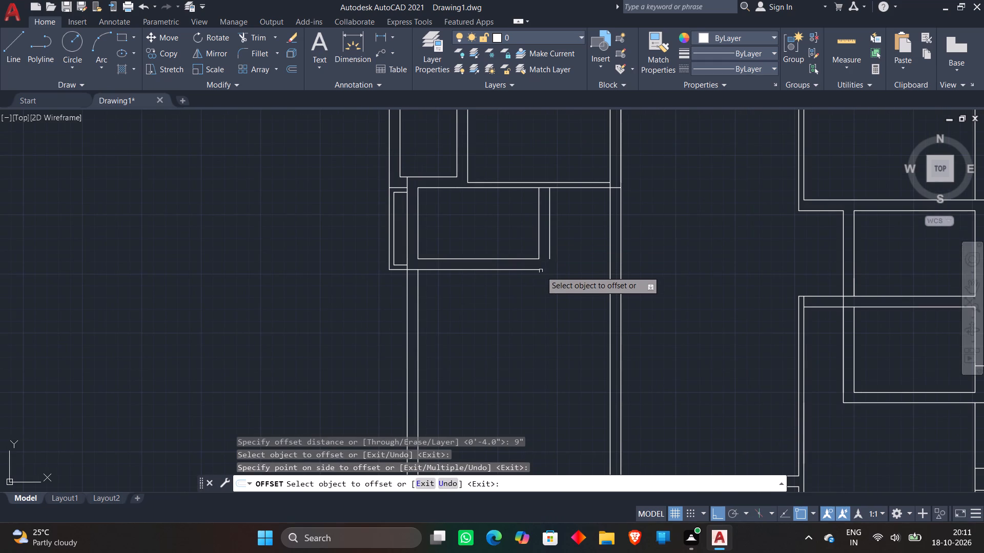
key("Escape")
Fillet the new 9" offset line with the small room's outer bottom line to form a square corner.
type("f")
key("space")
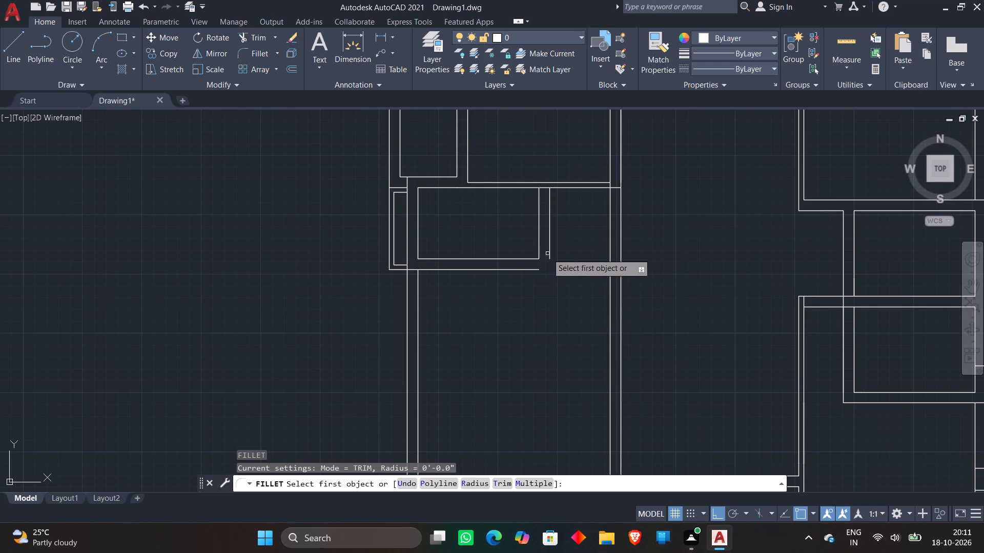
left_click(549, 252)
left_click(537, 268)
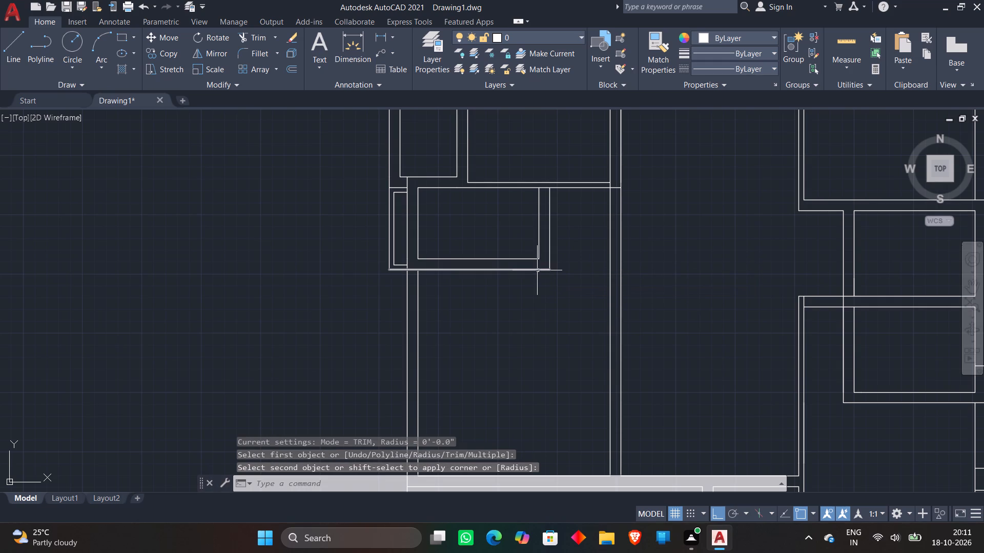
key("Escape")
Draw a horizontal line from the small room's new outer corner across the double wall beside the central hall.
scroll(631, 257, "down", 1)
middle_click_drag(631, 257, 569, 274)
key("l")
key("Return")
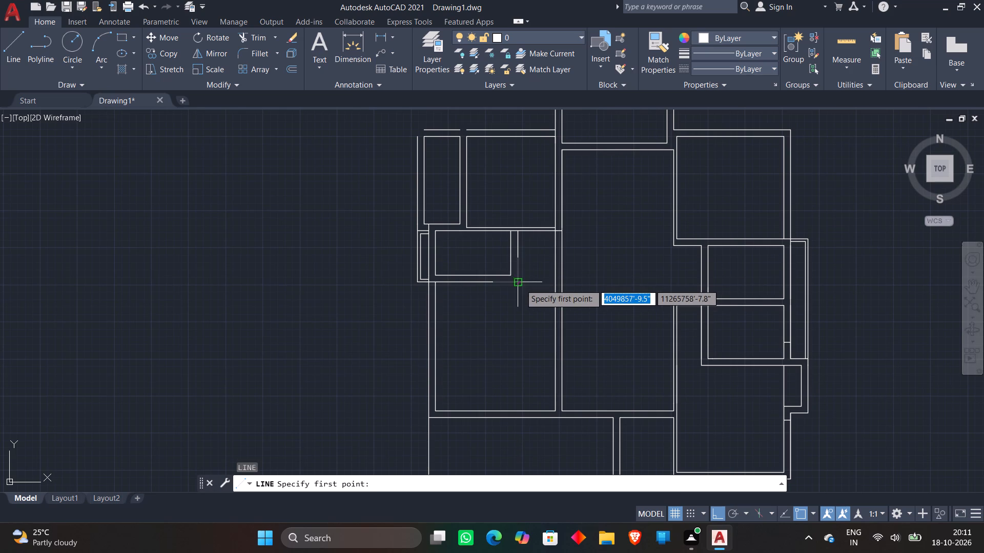
left_click(520, 284)
left_click(616, 279)
key("Escape")
Trim the two vertical wall lines between the small room's top and bottom levels, plus the new horizontal line's overshoot into the hall.
type("tr")
key("space")
left_click(542, 258)
double_click(569, 259)
left_click(579, 289)
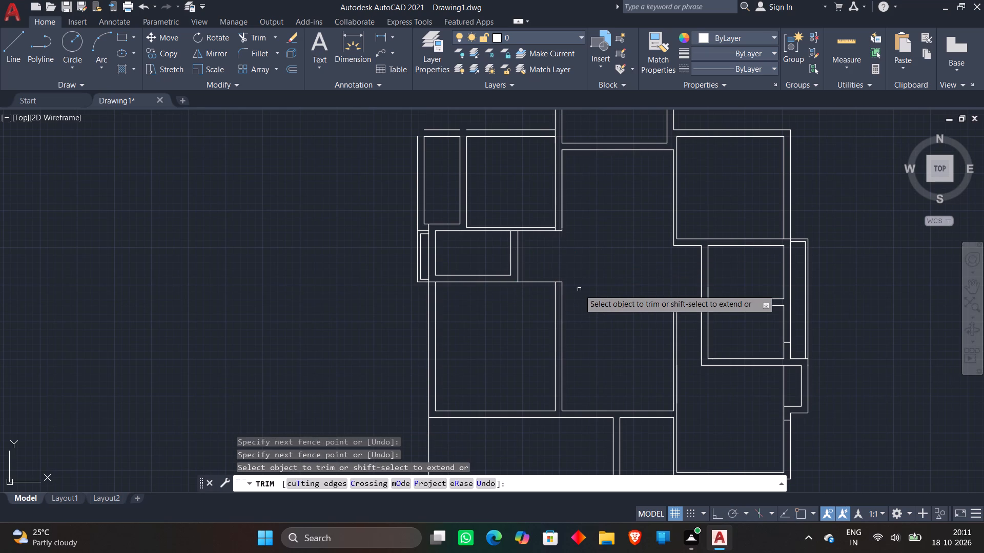
key("Escape")
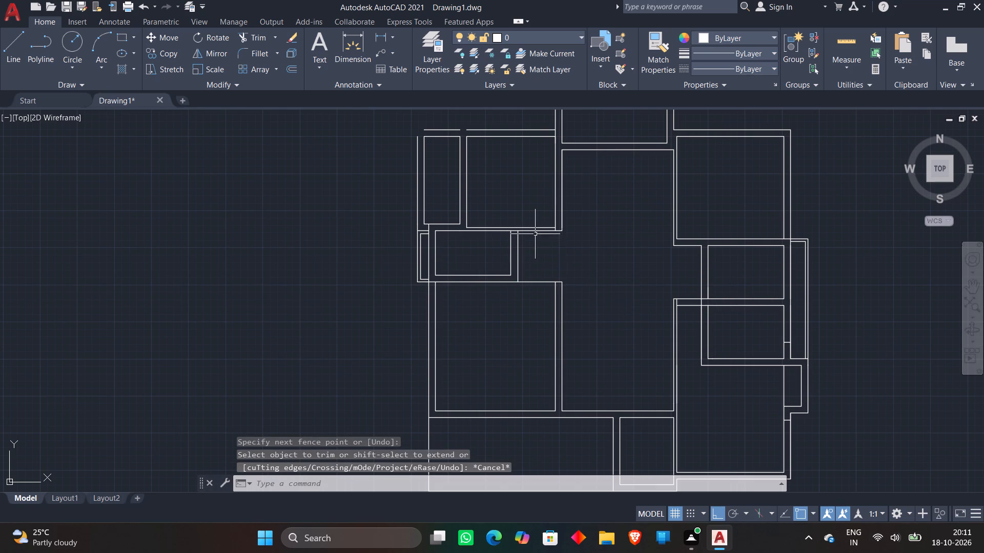
Draw a vertical line about 15'-8.6" long downward from the projection's bottom outer corner, outside the large lower-left room.
scroll(535, 233, "up", 2)
scroll(519, 210, "down", 2)
scroll(506, 306, "down", 1)
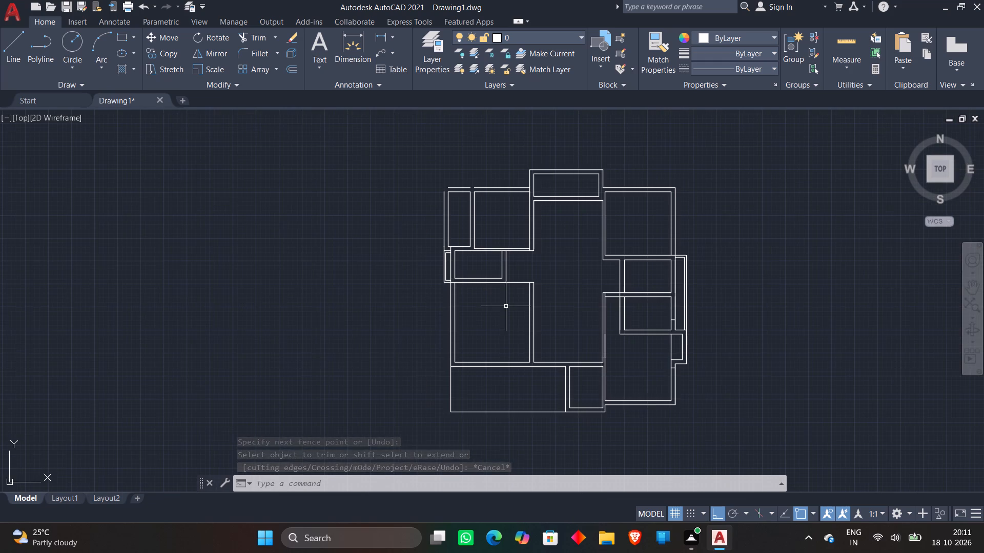
scroll(506, 306, "down", 1)
scroll(473, 326, "up", 2)
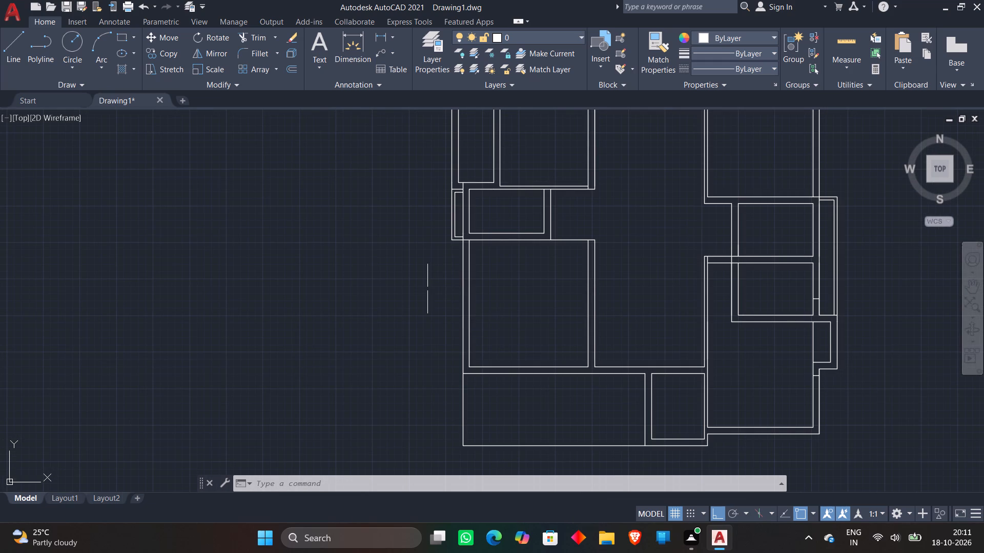
key("l")
key("Return")
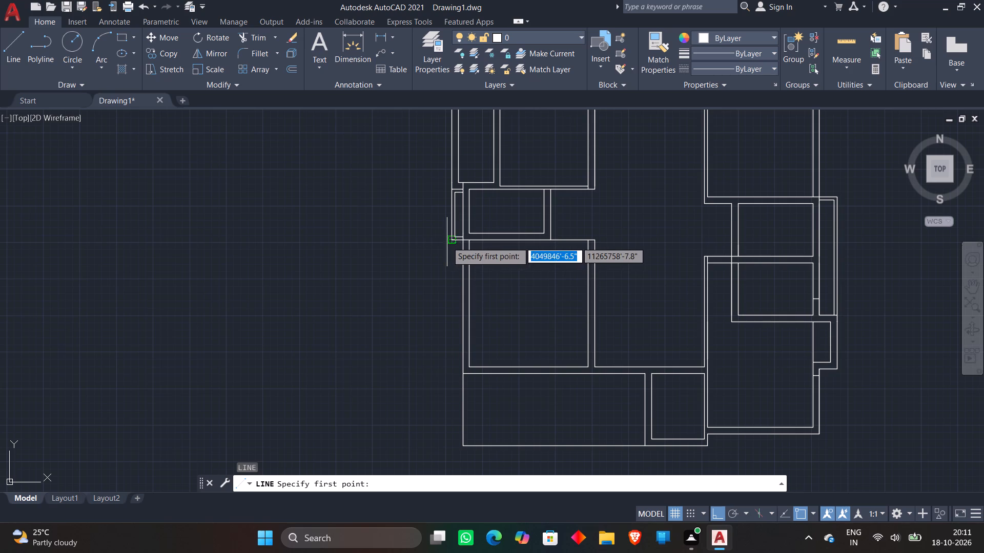
left_click(447, 242)
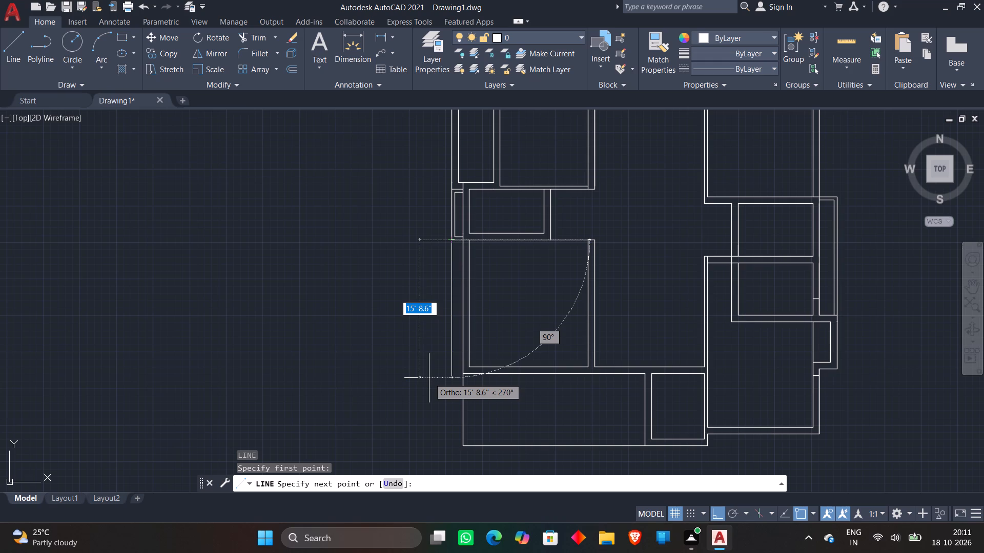
left_click(429, 378)
key("Escape")
Draw two short, offset horizontal lines across the large lower-left room's left wall, with the lower one also crossing the new outer line.
scroll(475, 320, "up", 2)
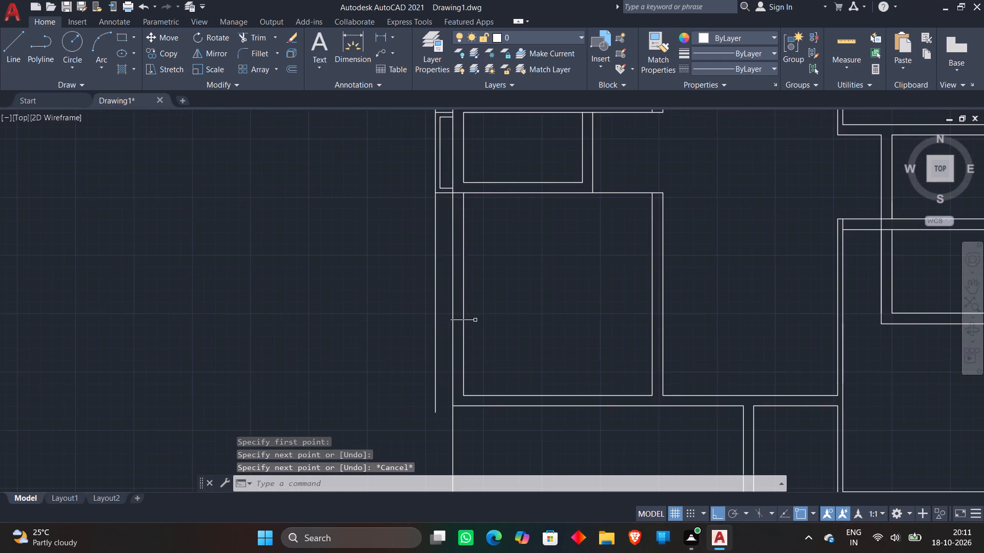
key("l")
key("Return")
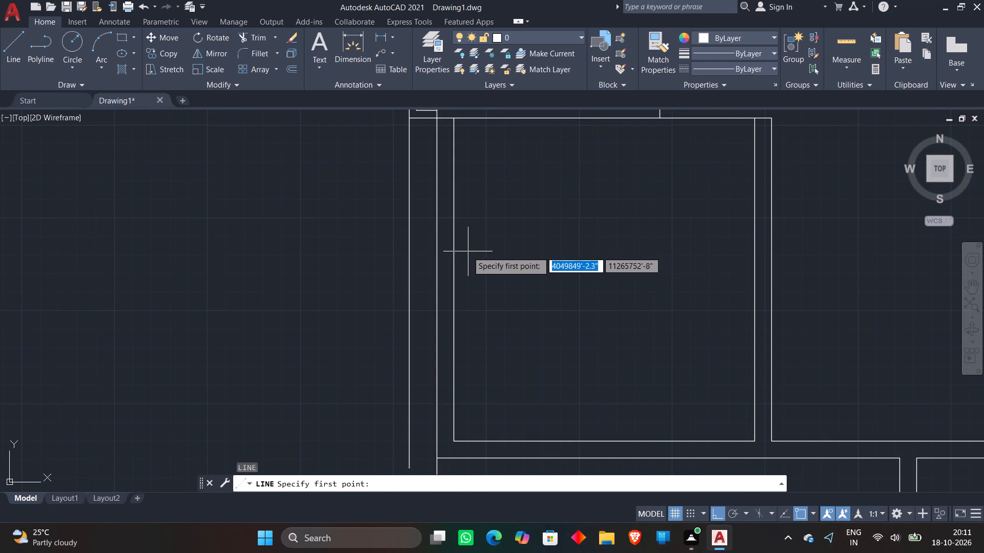
scroll(467, 251, "up", 1)
left_click(406, 235)
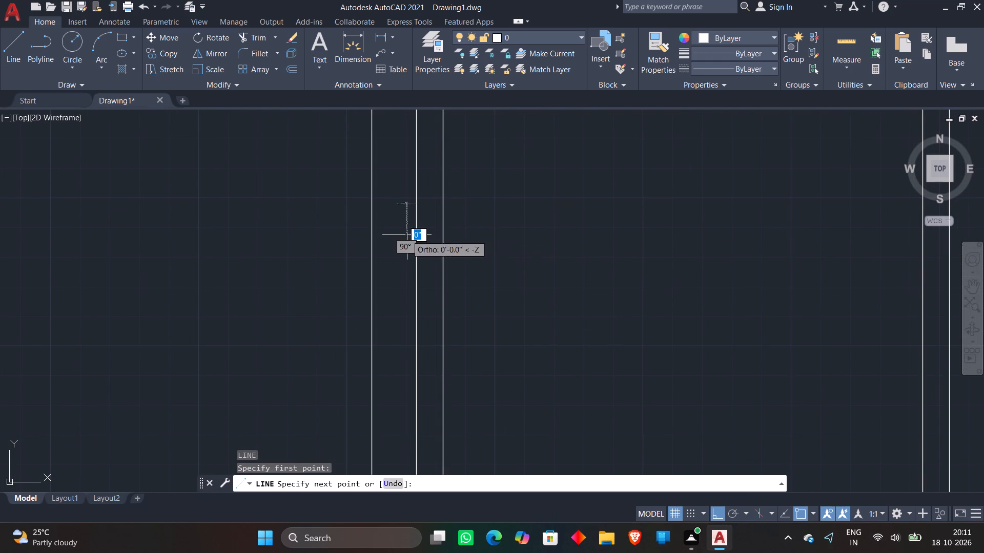
left_click(503, 249)
key("Escape")
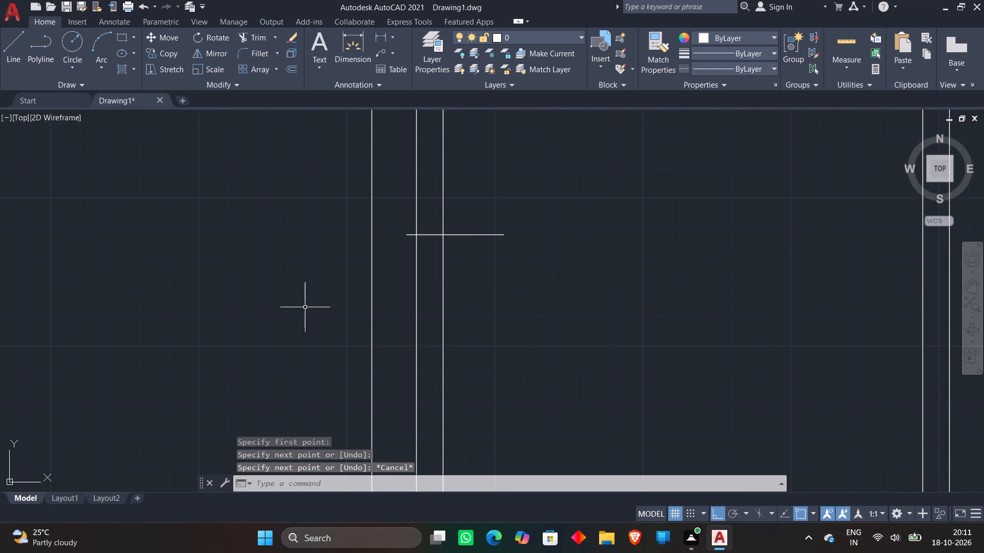
key("l")
key("Return")
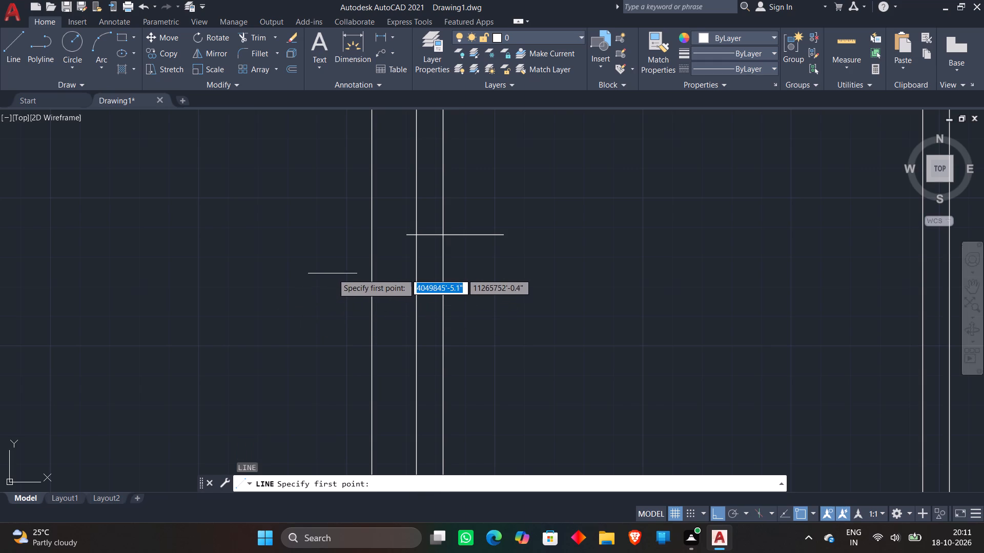
left_click(334, 269)
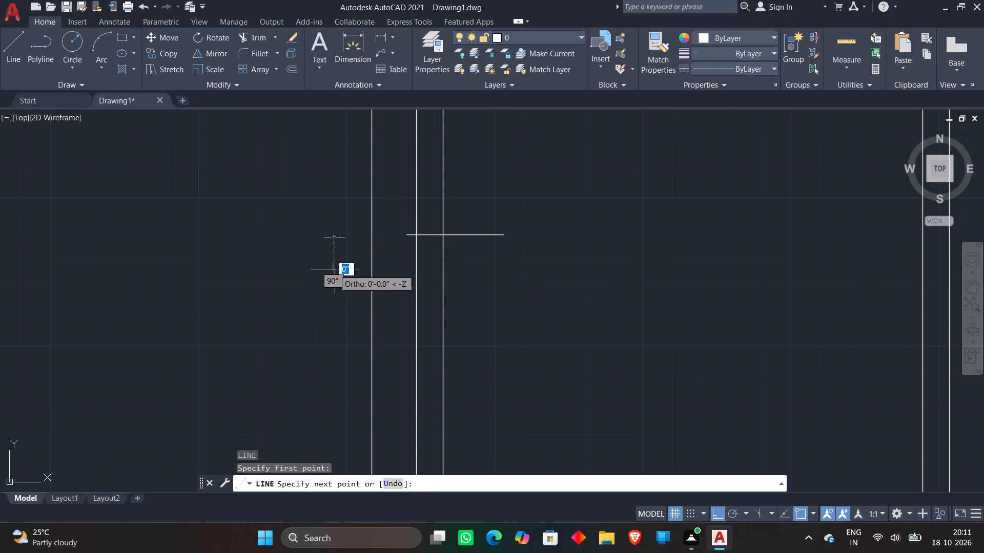
left_click(451, 266)
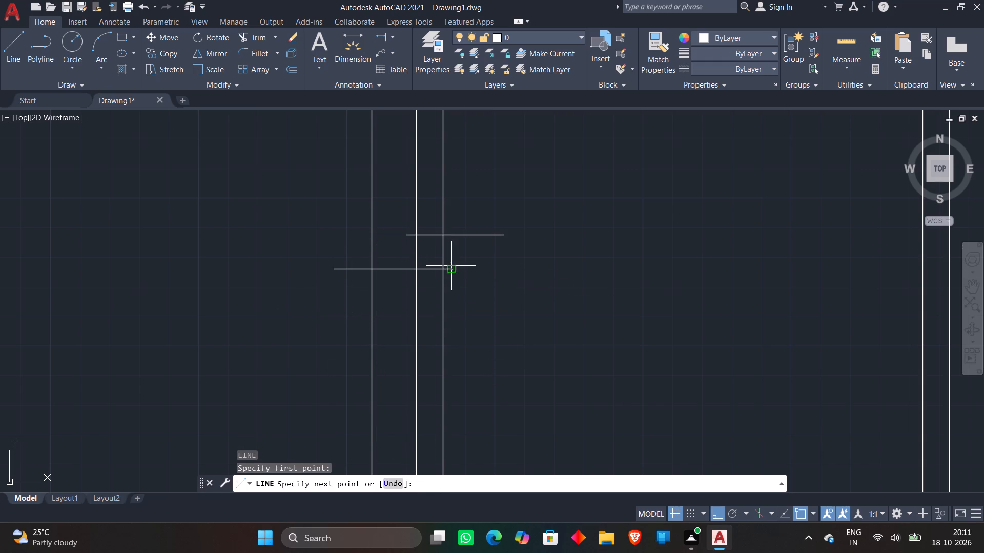
key("Escape")
Extend both horizontal lines of the large lower-left room's bottom wall outward to the new outer vertical line.
scroll(261, 291, "down", 1)
middle_click_drag(261, 291, 263, 273)
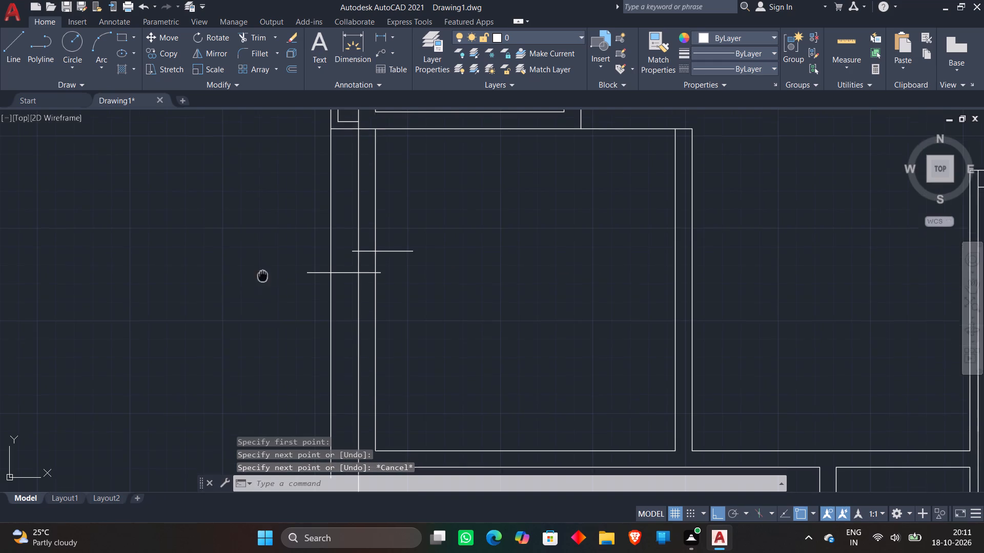
middle_click_drag(263, 273, 298, 218)
type("ex")
key("space")
left_click(456, 332)
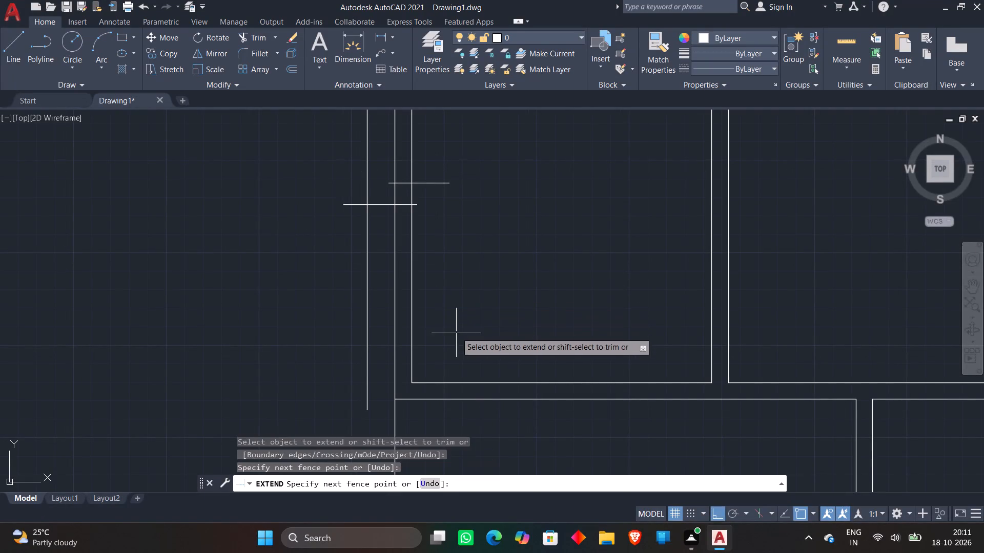
left_click(449, 409)
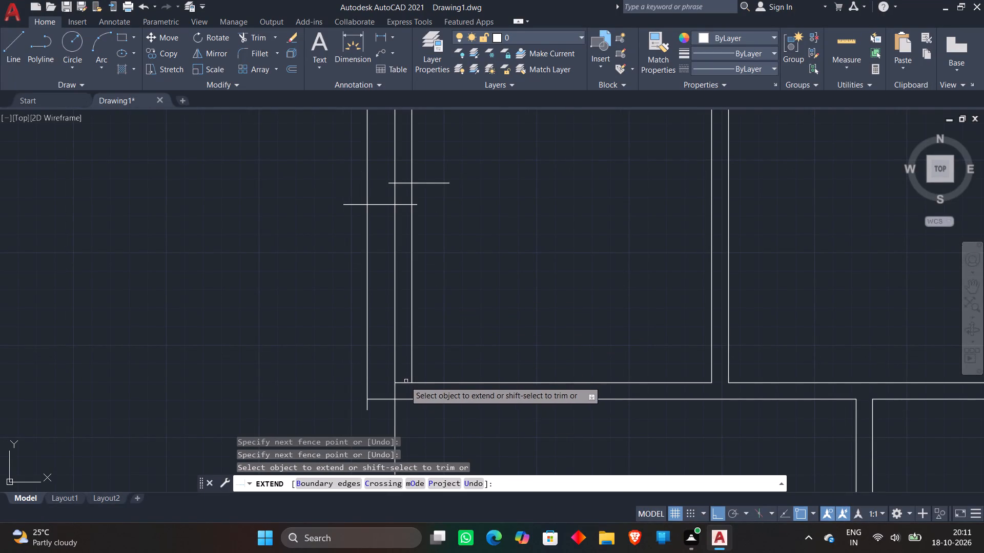
left_click(404, 381)
key("Escape")
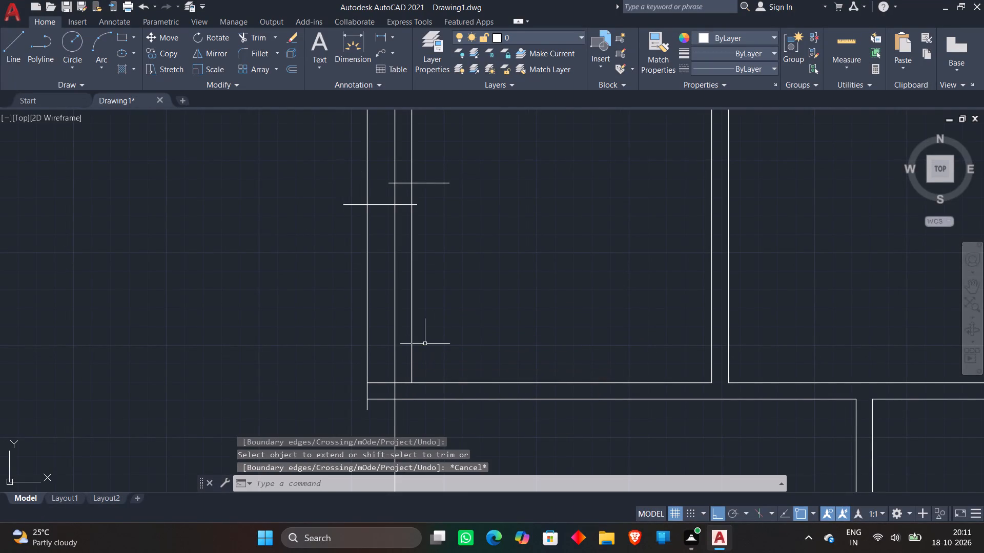
Start an Offset with a 4" distance for the new outer line beside the large lower-left room.
scroll(448, 315, "down", 1)
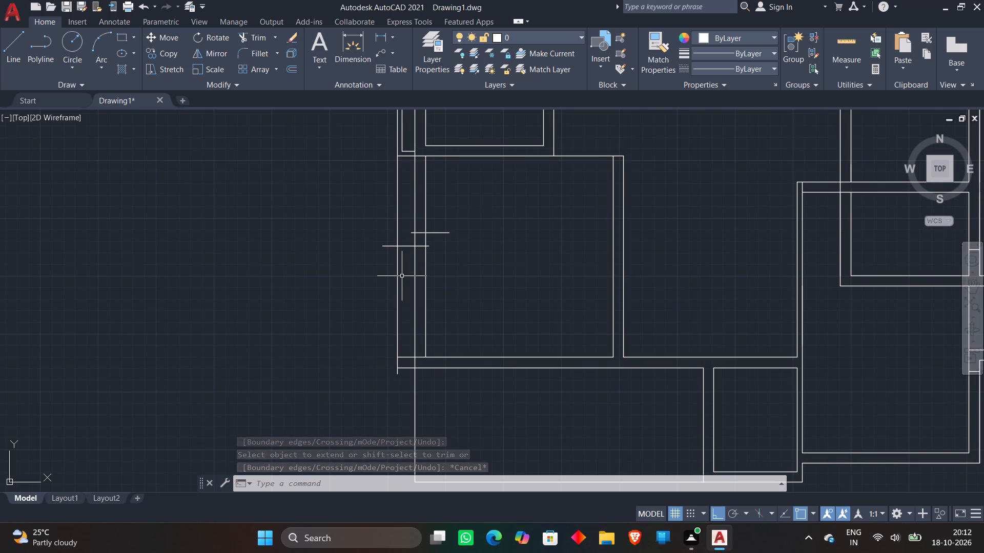
key("o")
key("Return")
key("4")
key("shift+quotedbl")
key("Return")
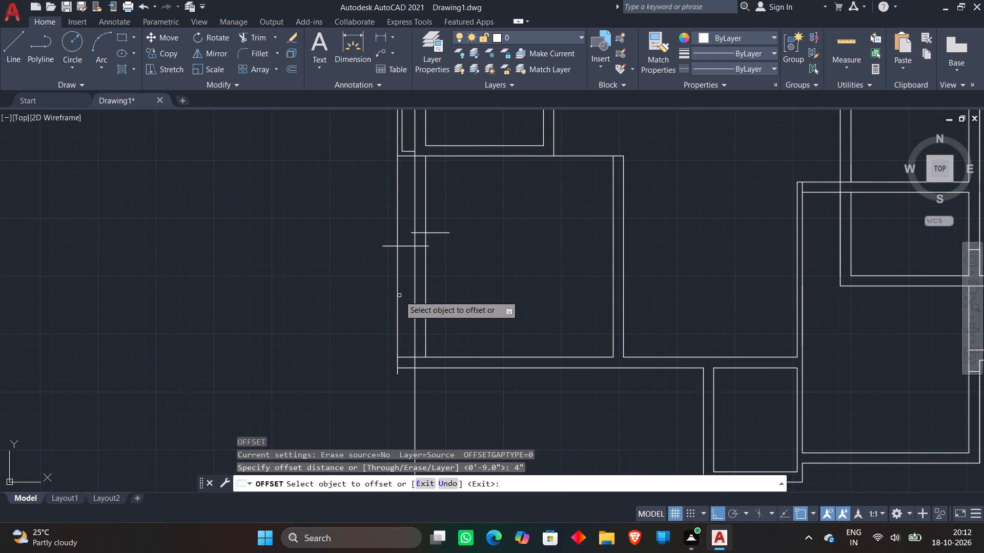
Offset the outer vertical line beside the large lower-left room 4" inward, toward the room.
left_click(396, 301)
left_click(424, 295)
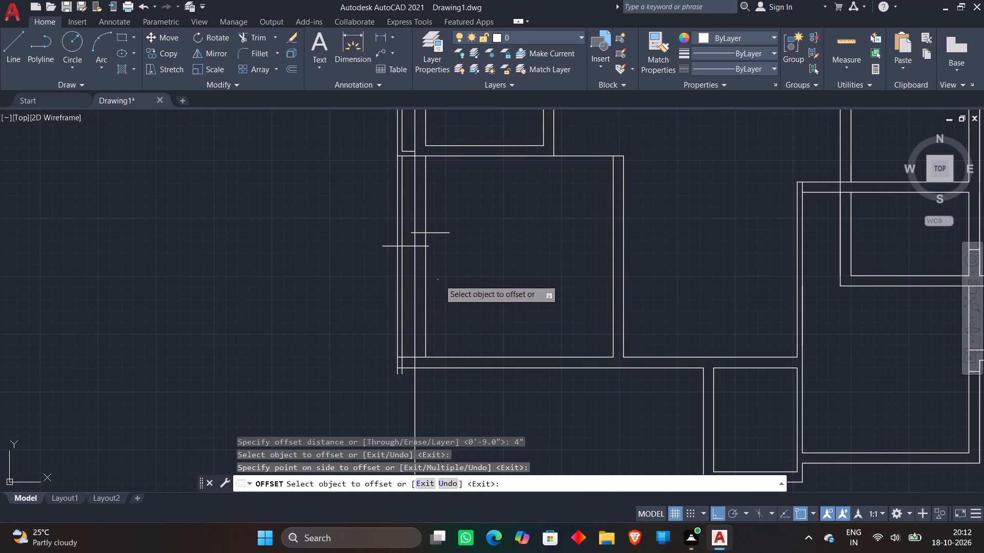
key("Escape")
Trim the overhanging ends of both outer lines and the extended bottom wall lines into a clean lower-left corner.
type("tr")
key("space")
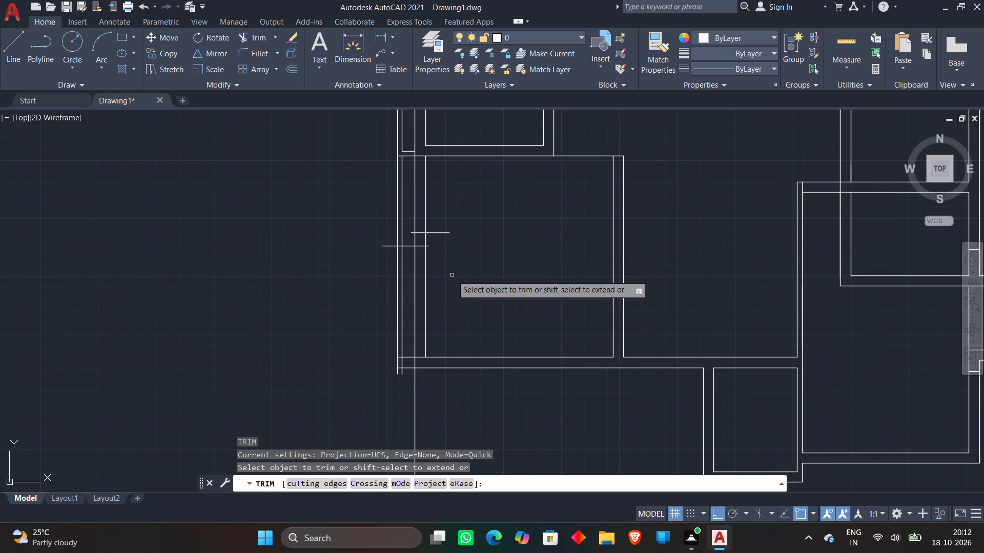
scroll(386, 370, "up", 3)
left_click(432, 317)
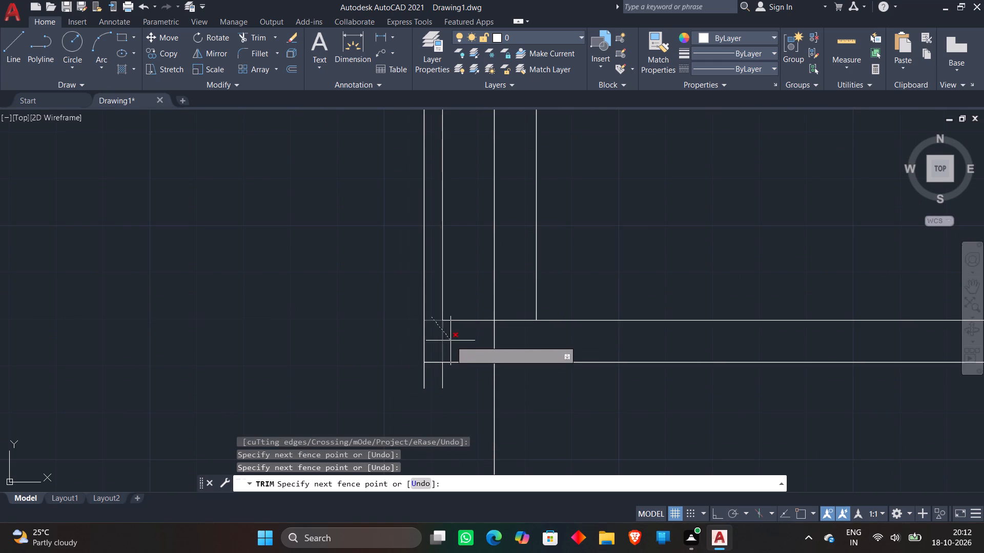
left_click(450, 341)
left_click(453, 376)
left_click(393, 386)
scroll(532, 257, "down", 1)
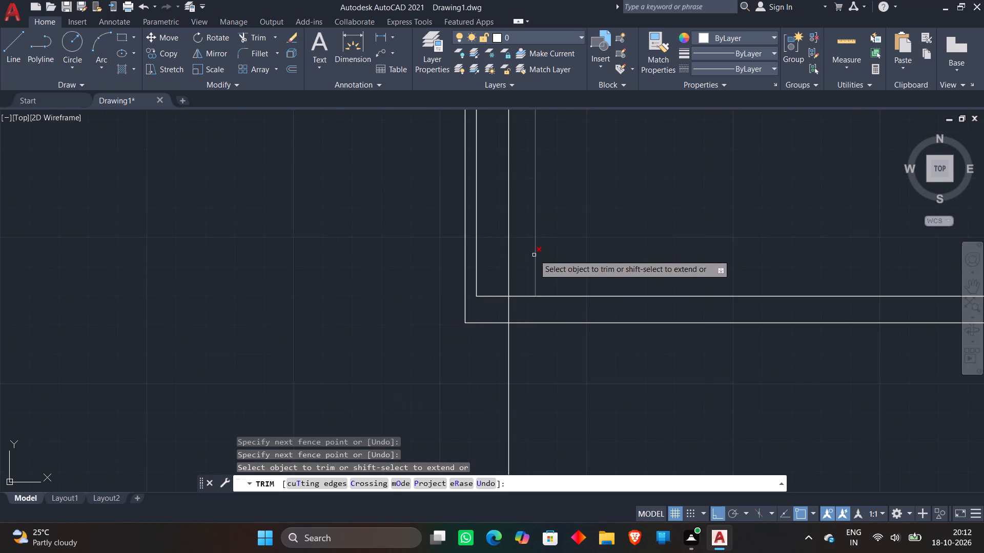
Trim the two short horizontal lines, keeping the upper within the left wall and the lower between the wall and the inner offset line.
scroll(560, 231, "down", 1)
middle_click_drag(560, 231, 559, 323)
scroll(549, 262, "down", 1)
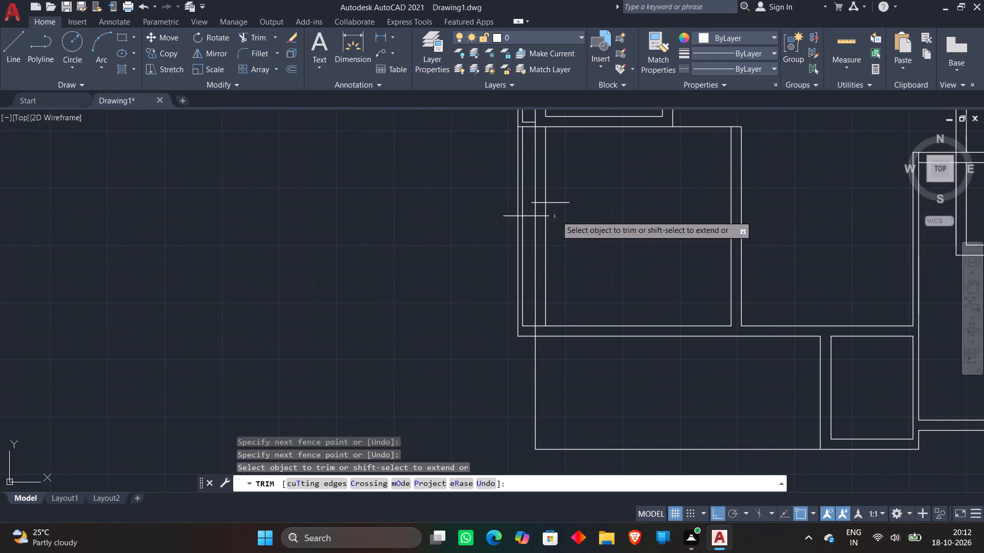
scroll(557, 193, "up", 2)
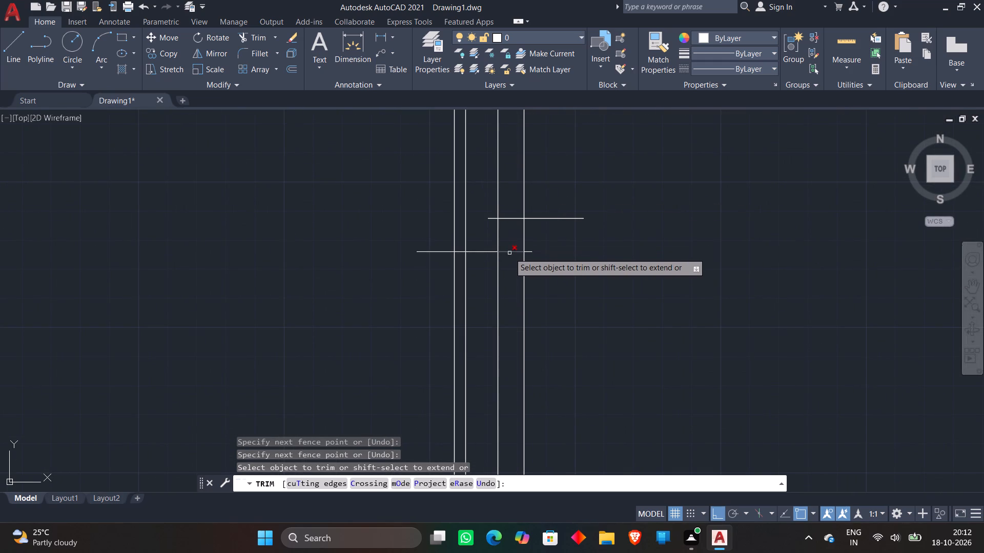
left_click(509, 253)
left_click(531, 252)
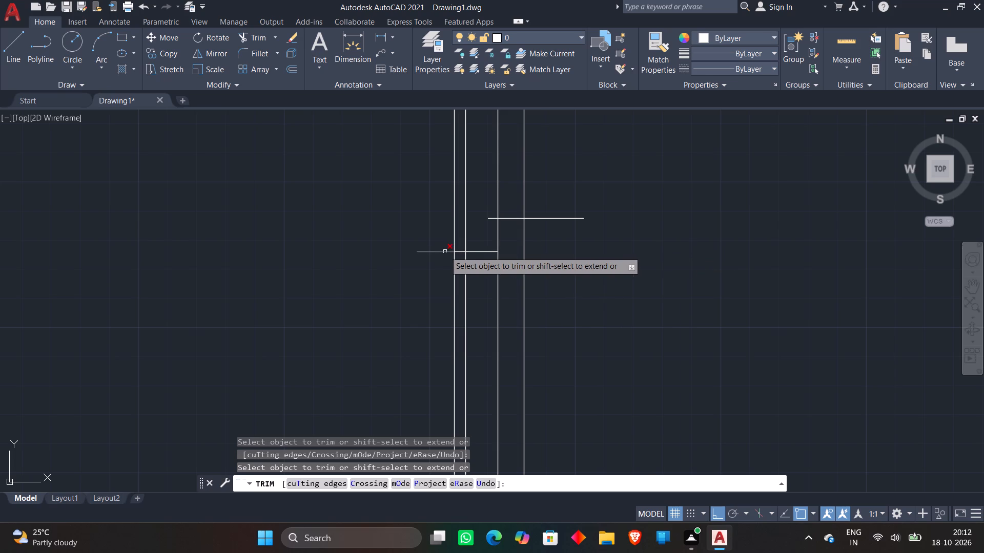
left_click(458, 251)
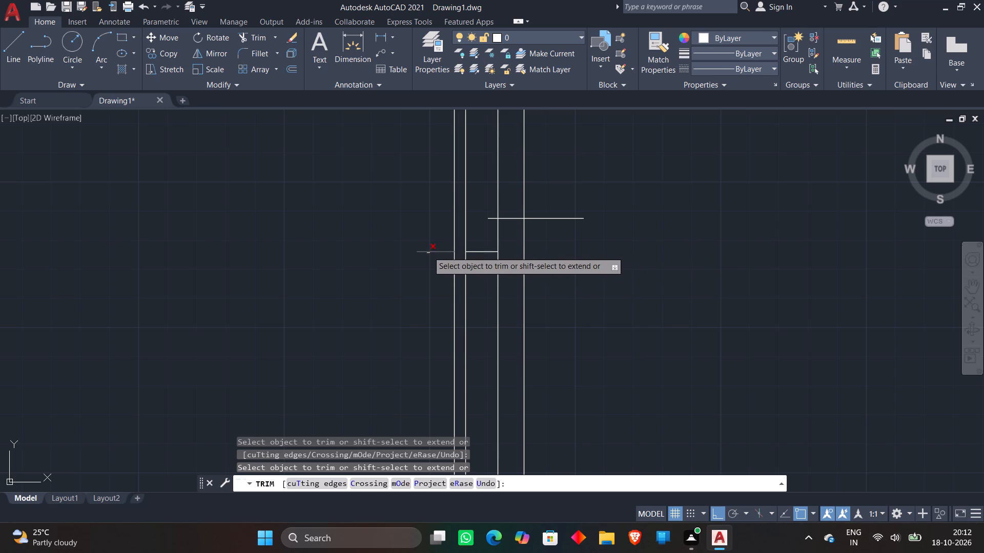
left_click(428, 251)
left_click(489, 219)
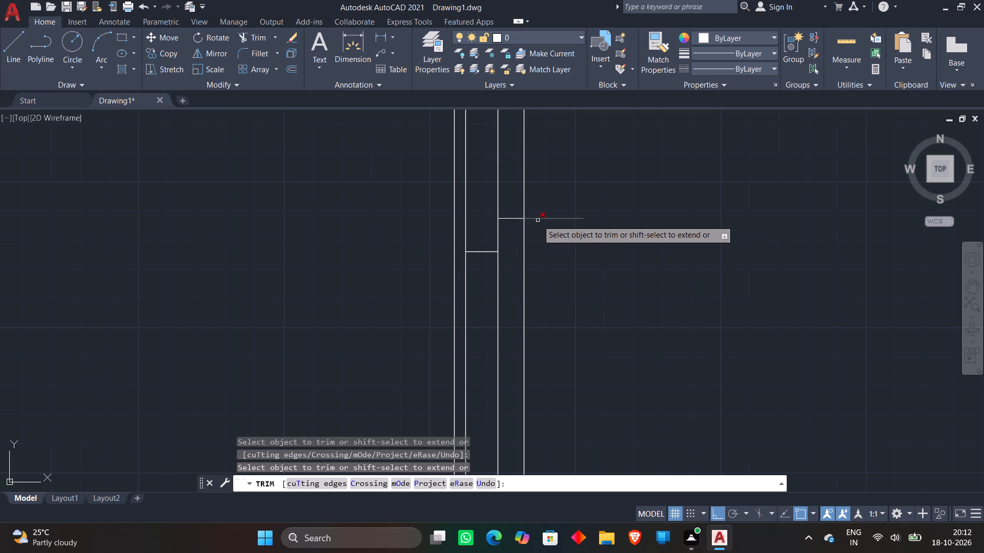
left_click(538, 220)
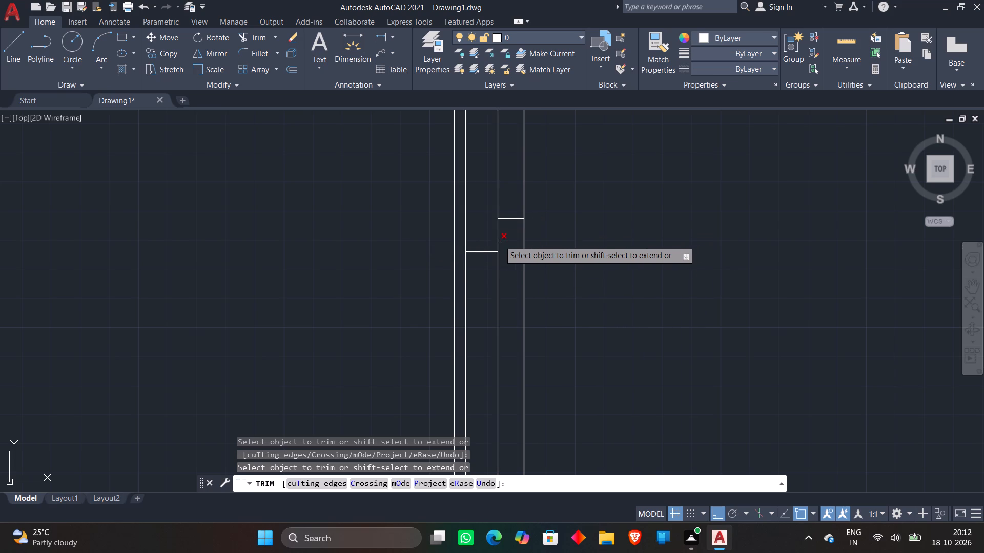
key("Escape")
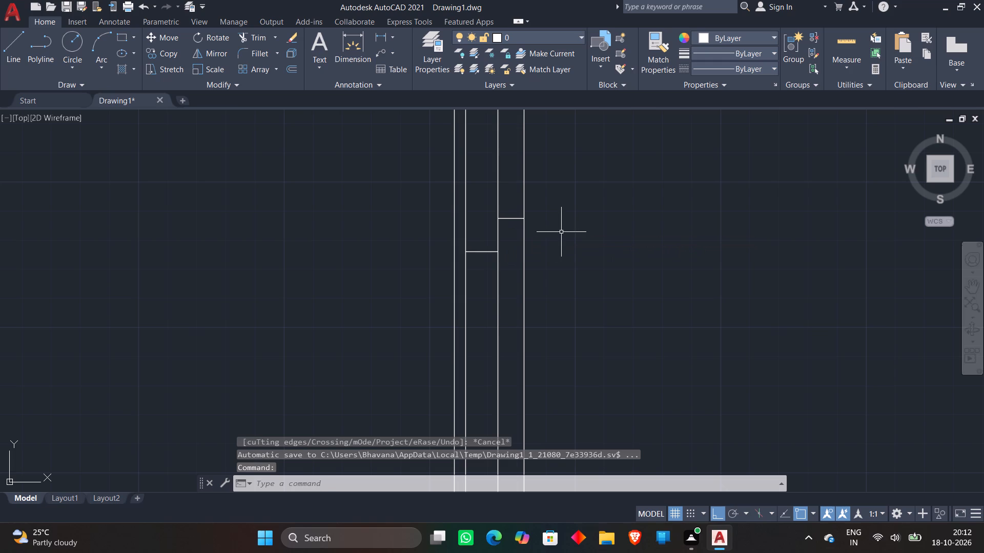
Trim away the left wall's outer vertical line below the lower short horizontal line.
type("tr")
key("space")
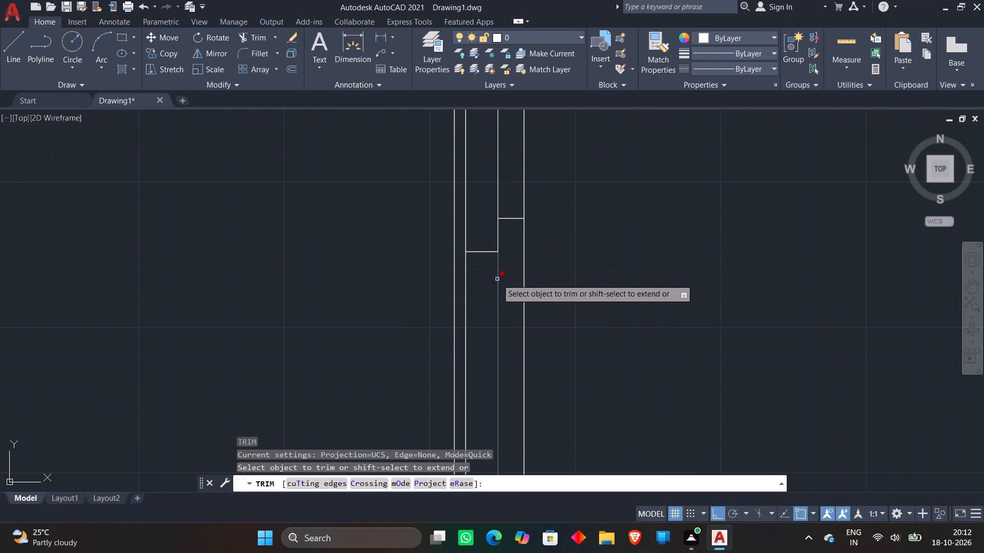
left_click(497, 279)
scroll(529, 258, "down", 2)
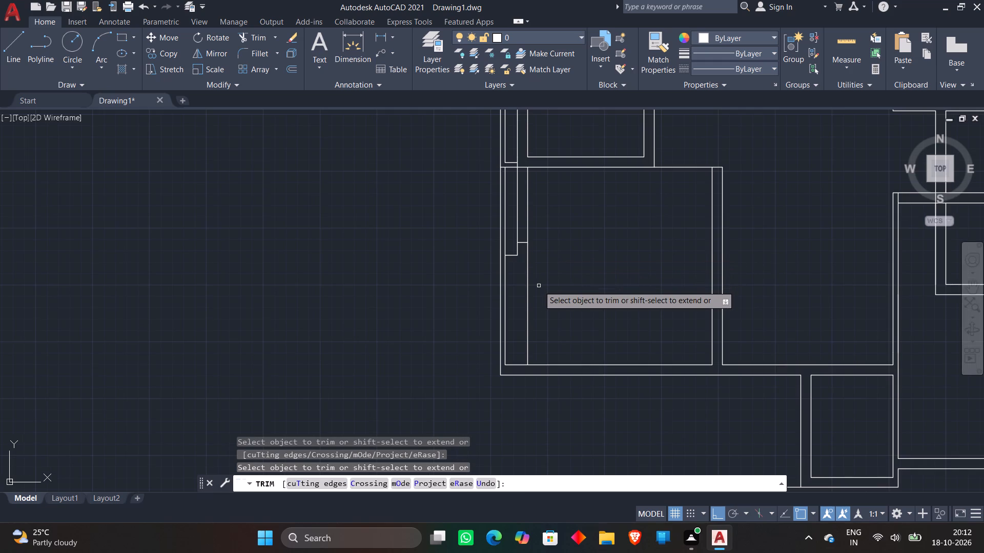
key("Escape")
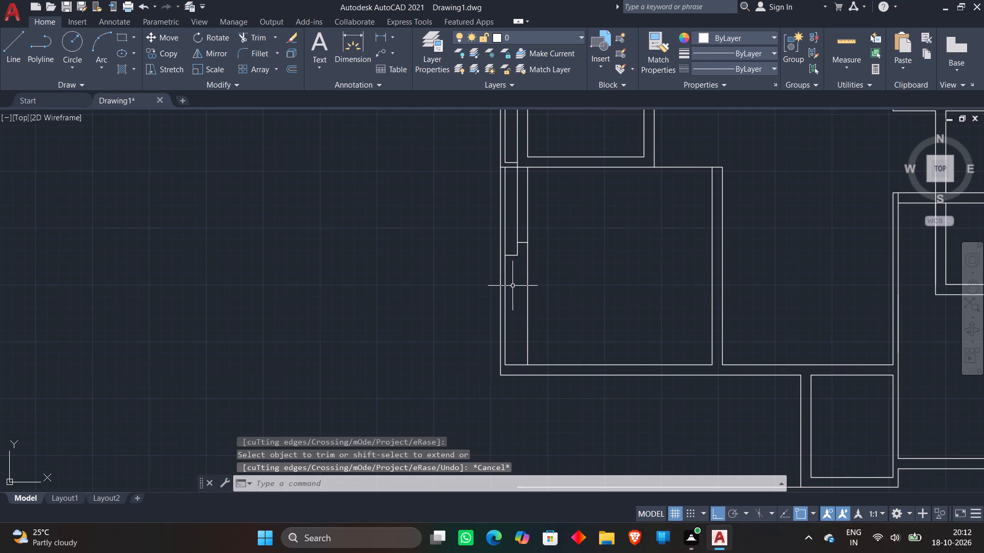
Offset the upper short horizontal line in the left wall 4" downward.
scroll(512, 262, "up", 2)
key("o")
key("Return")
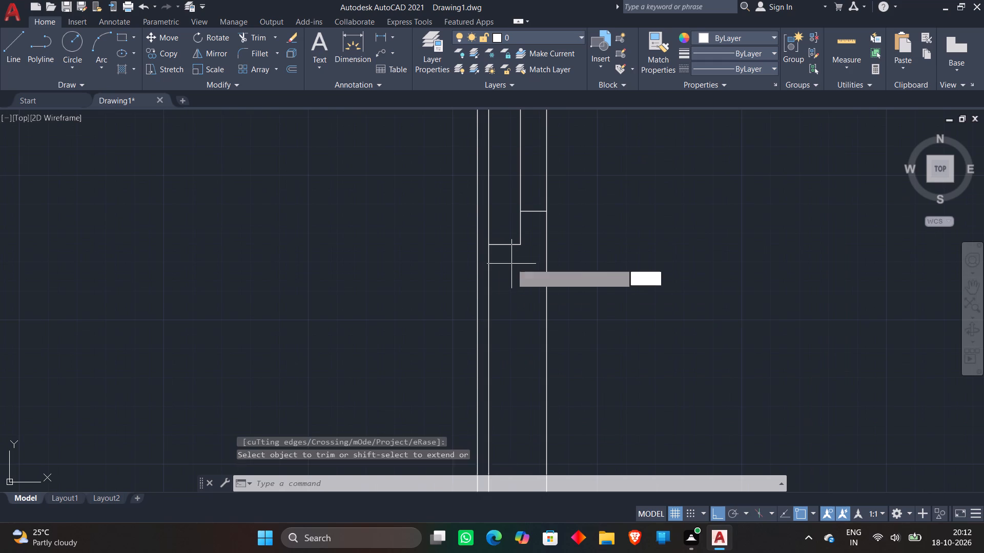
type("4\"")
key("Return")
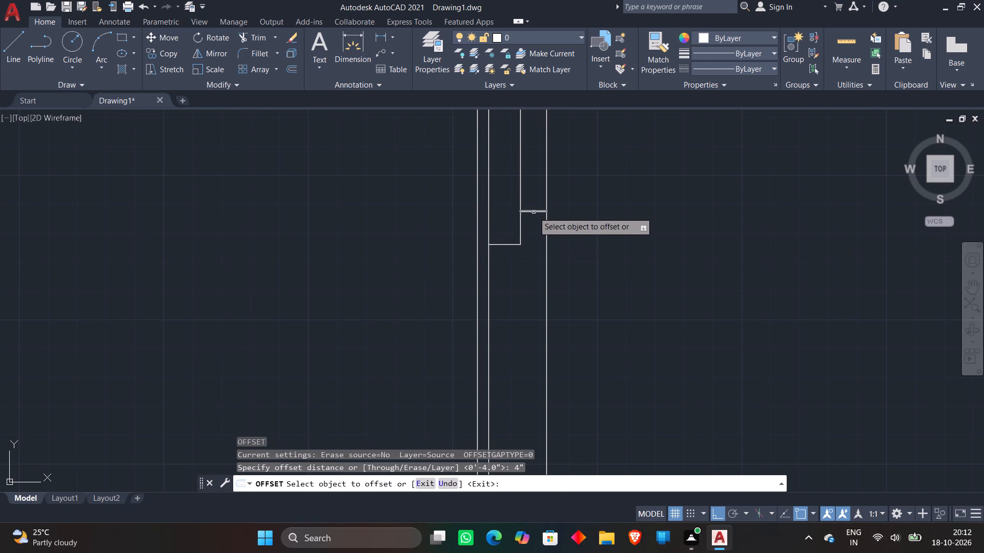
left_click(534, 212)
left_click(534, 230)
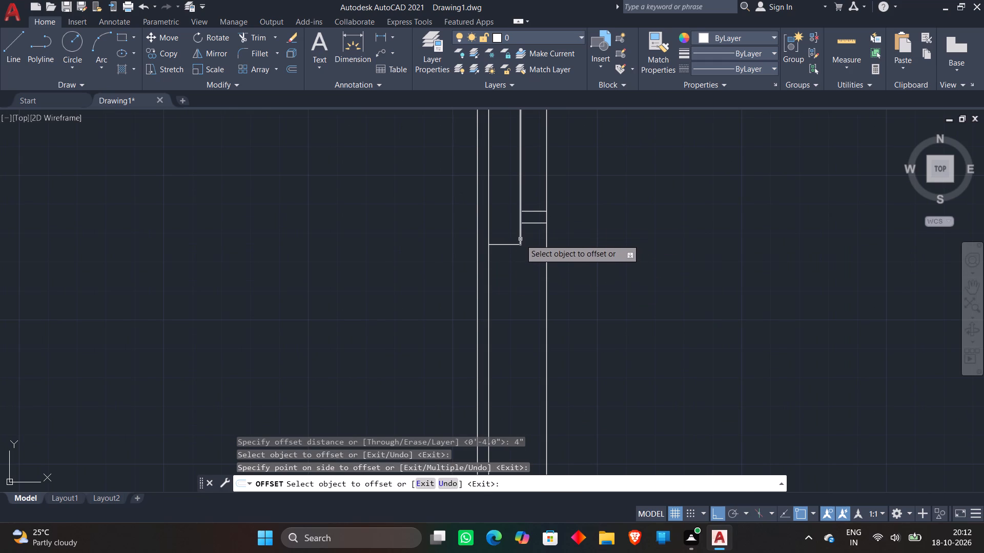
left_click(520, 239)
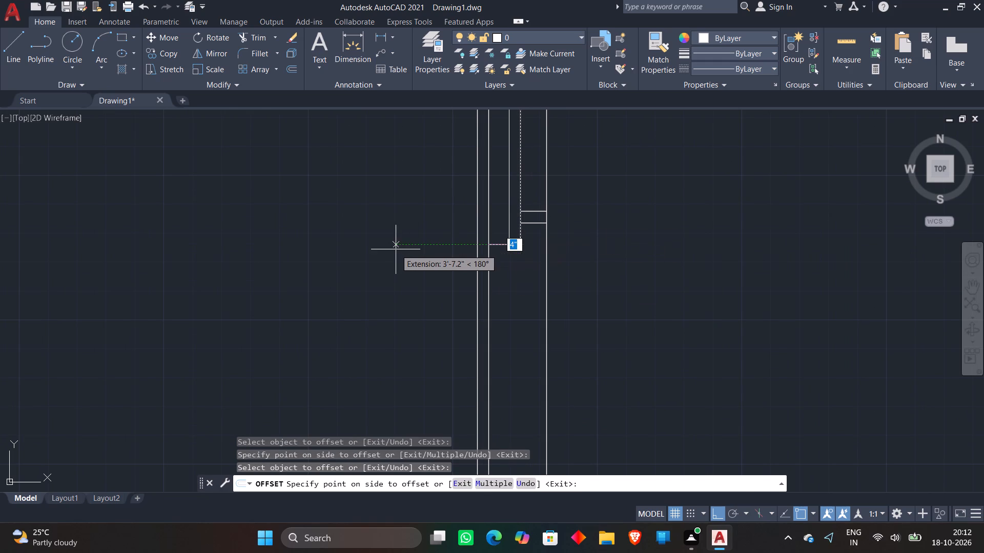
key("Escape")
Offset the lower short horizontal line 4" downward.
key("o")
key("Return")
key("Return")
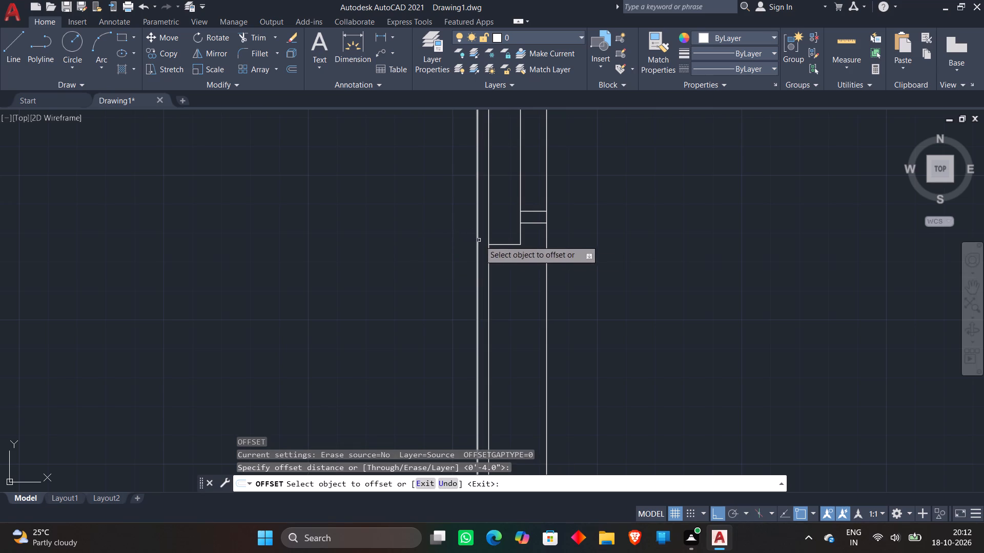
left_click(511, 244)
left_click(506, 262)
key("Escape")
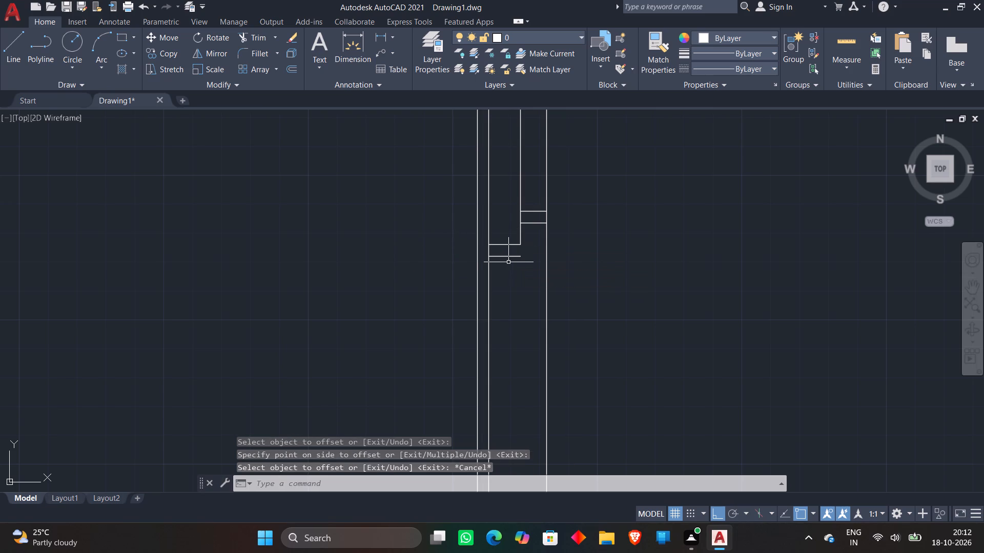
Extend the lower short line to the outermost vertical line and its offset copy to the room's inner wall line.
scroll(519, 244, "up", 2)
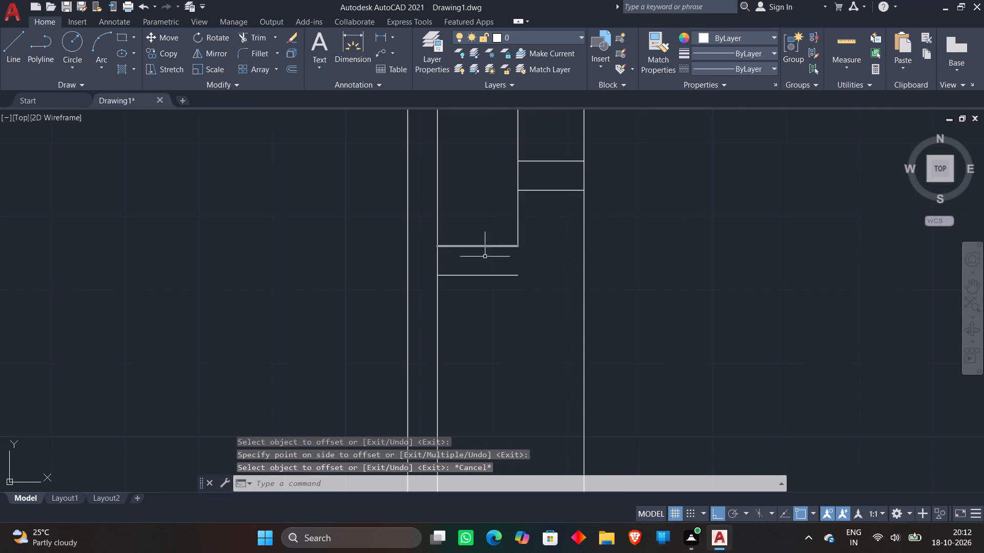
type("ex")
key("space")
left_click(473, 247)
key("Escape")
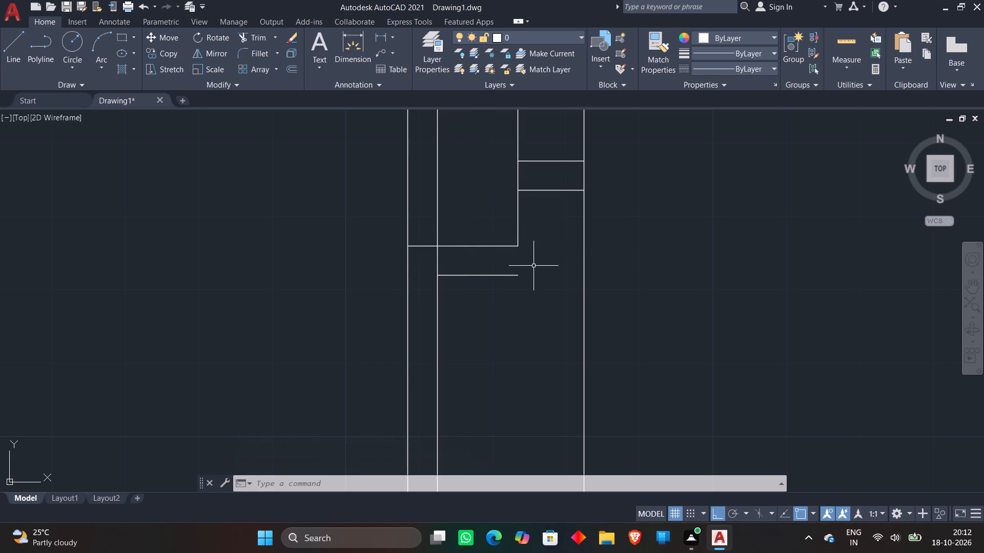
type("ex")
key("space")
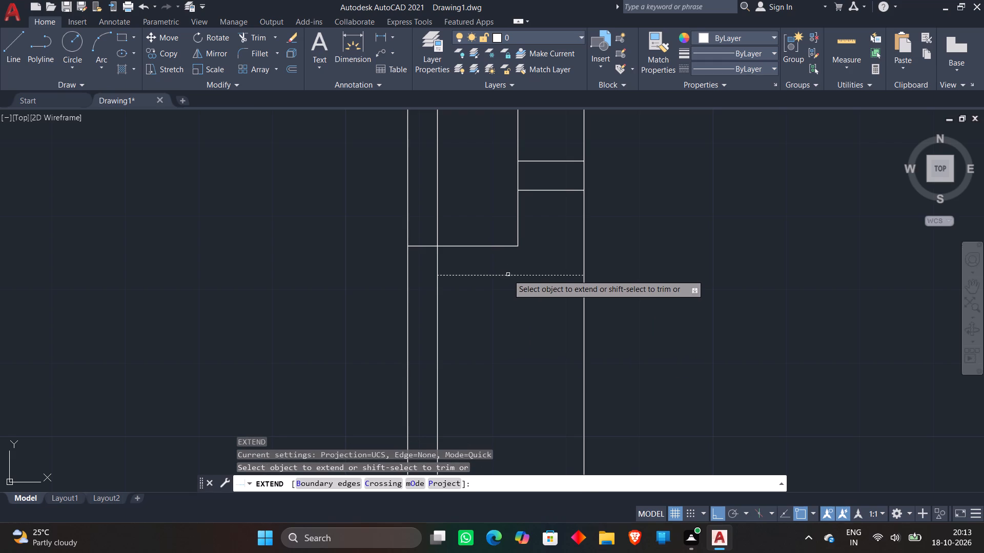
left_click(508, 274)
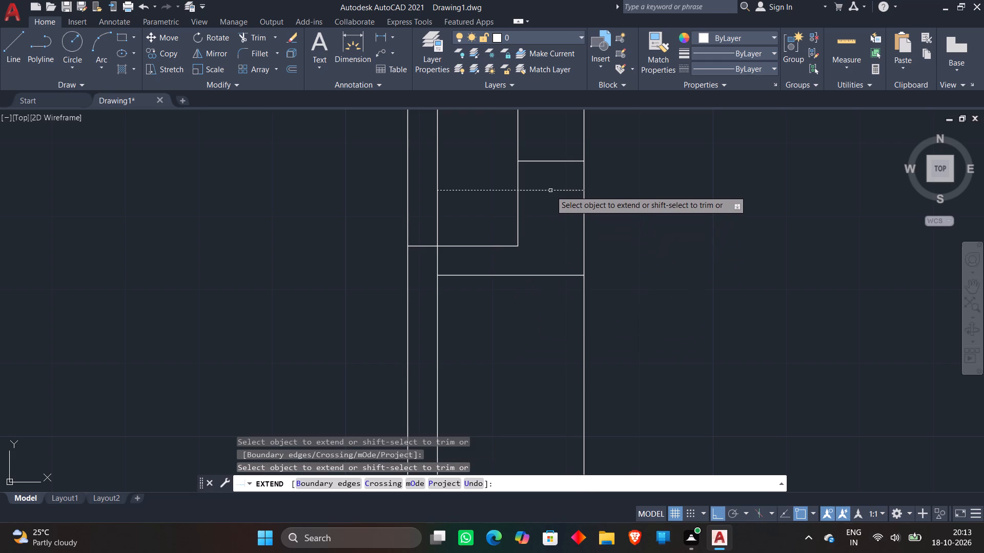
key("Escape")
Trim away the upper short line's offset copy and the inner vertical segment between the two lower horizontal lines.
type("tr")
key("space")
left_click(550, 191)
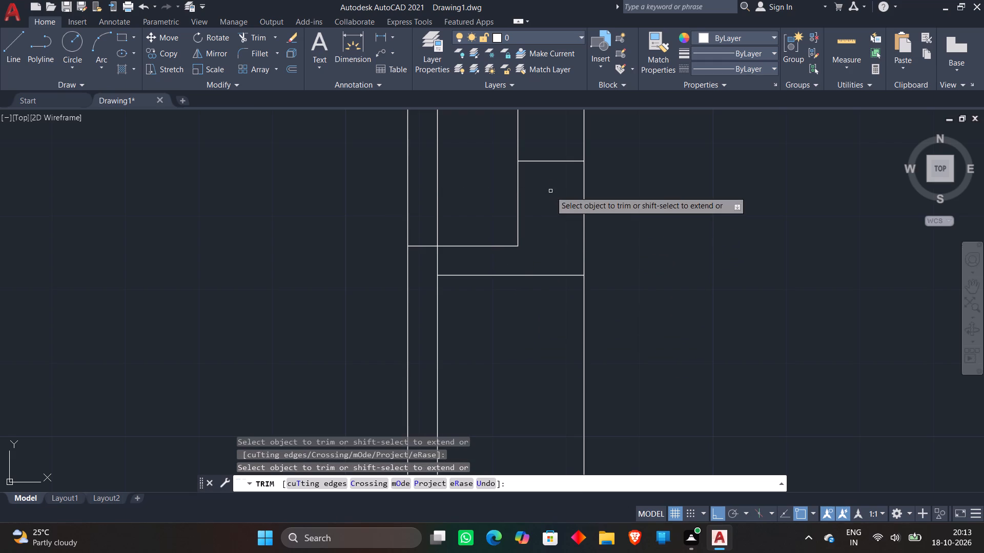
left_click(436, 266)
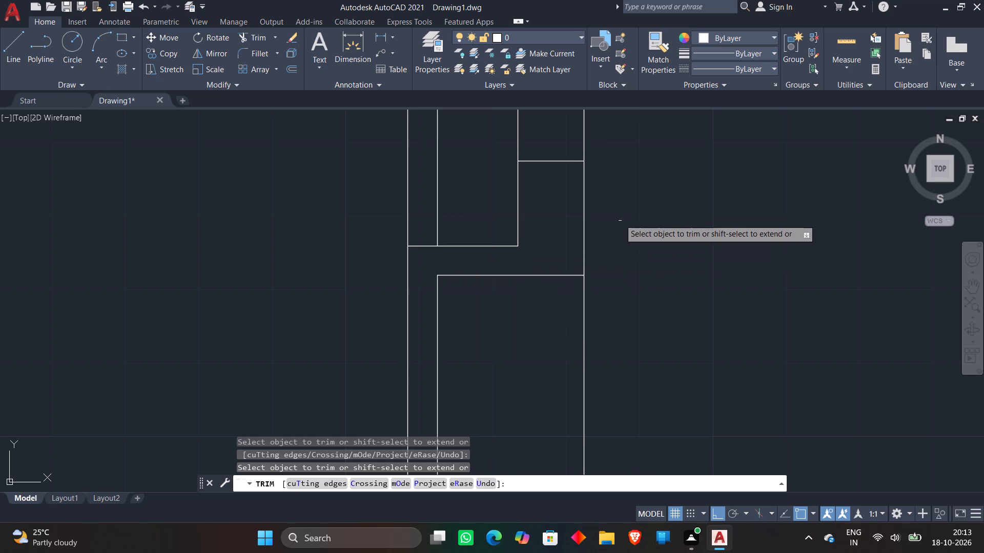
scroll(620, 219, "down", 2)
scroll(562, 277, "down", 1)
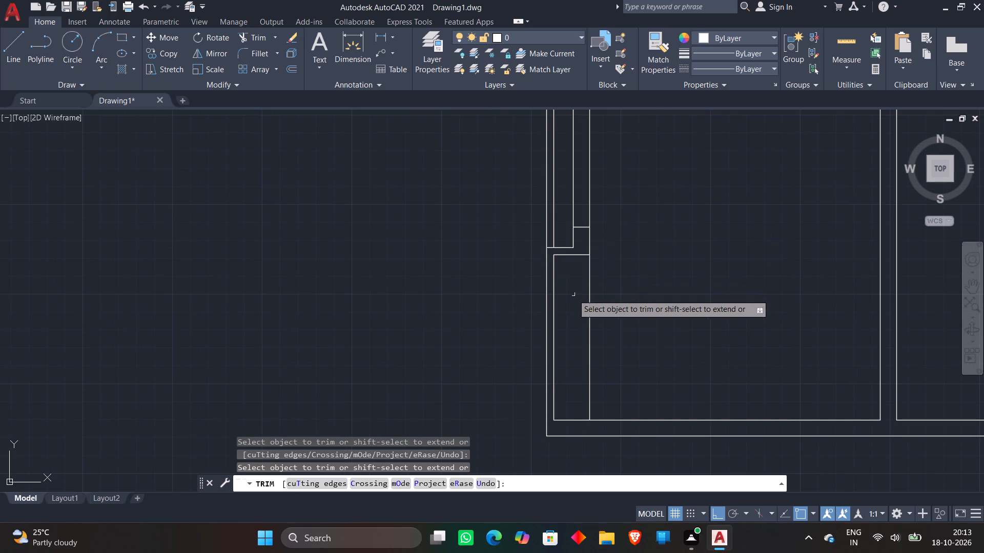
middle_click_drag(573, 294, 552, 214)
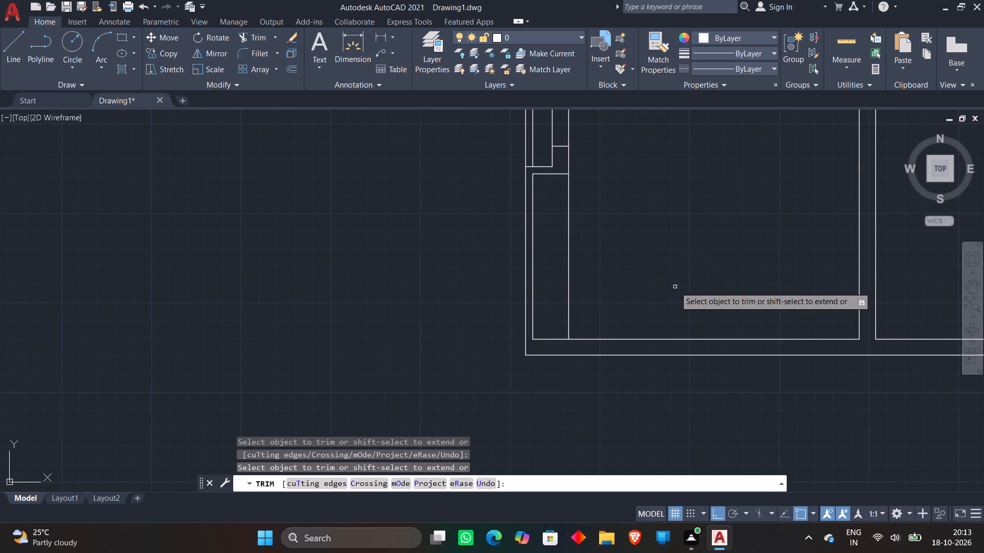
key("Escape")
Draw a horizontal line continuing the plan's bottom line from its free left end, out past the projection's outer line.
scroll(650, 296, "down", 2)
middle_click_drag(650, 296, 564, 277)
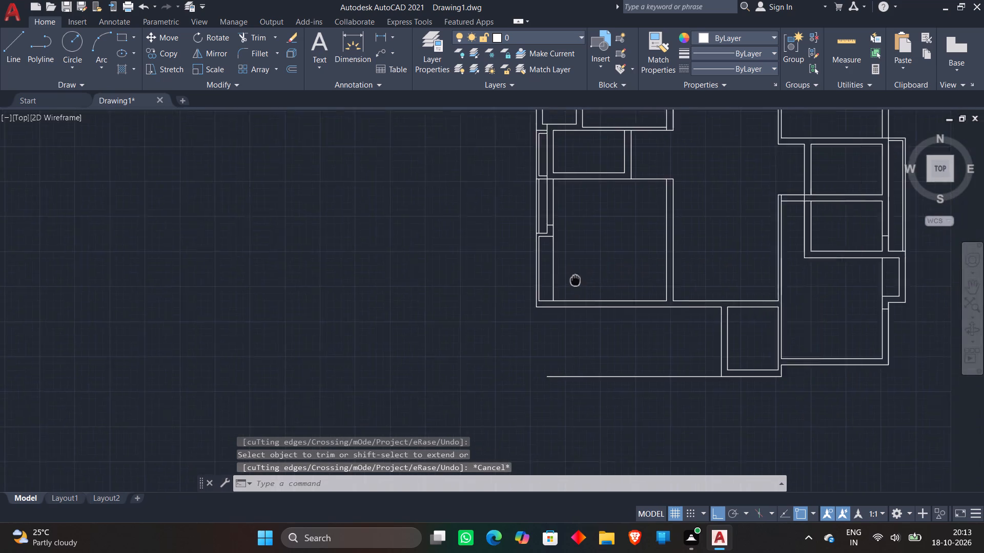
middle_click_drag(564, 277, 529, 256)
scroll(499, 303, "up", 1)
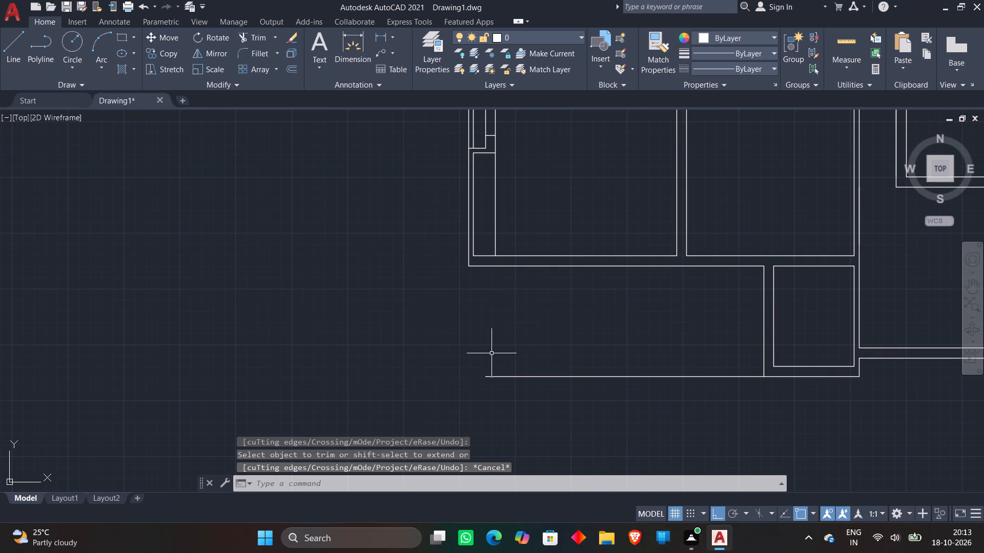
key("l")
key("Return")
left_click(488, 379)
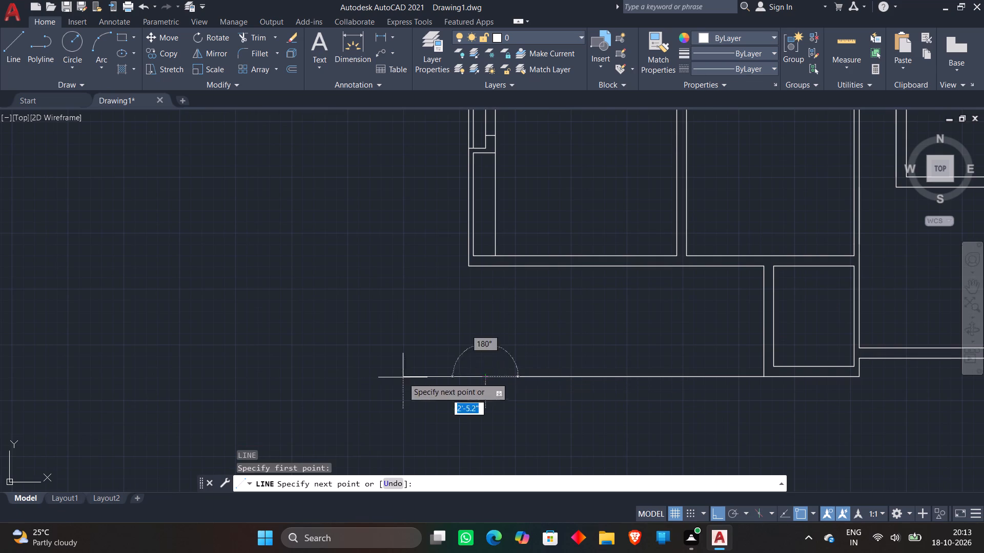
left_click(403, 377)
key("Escape")
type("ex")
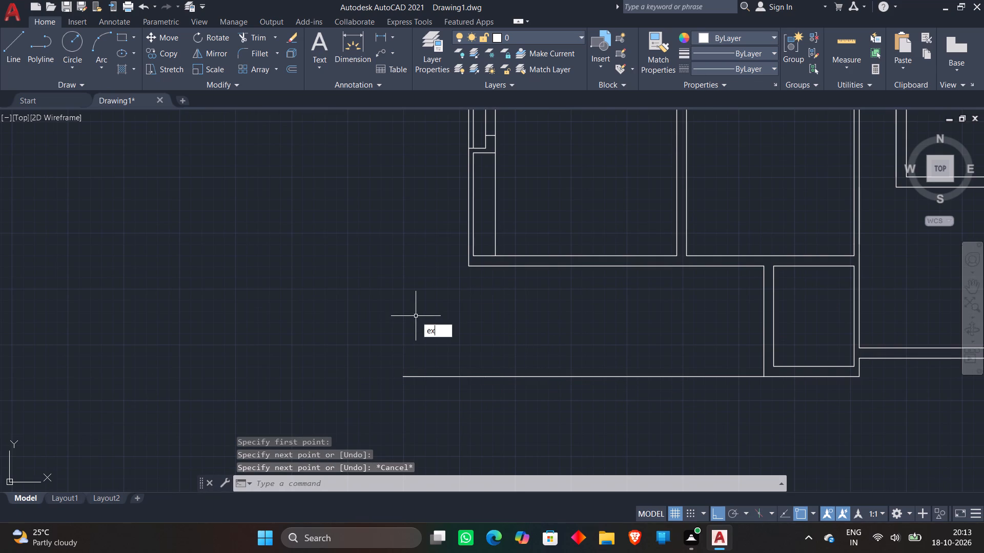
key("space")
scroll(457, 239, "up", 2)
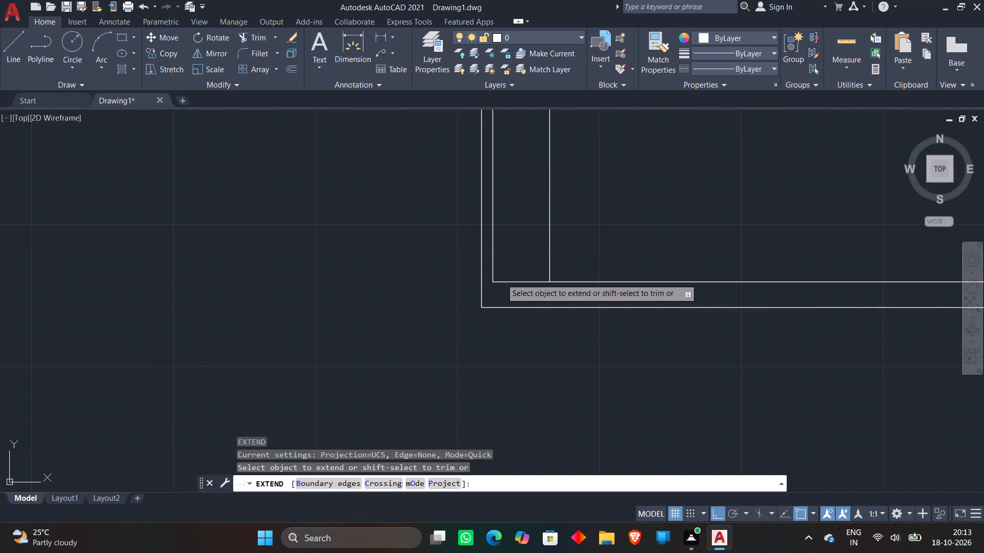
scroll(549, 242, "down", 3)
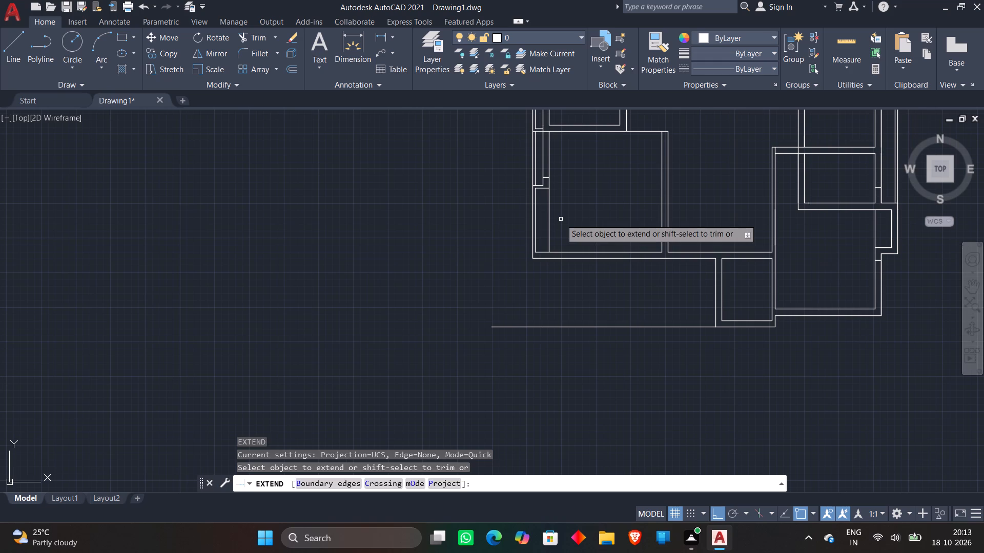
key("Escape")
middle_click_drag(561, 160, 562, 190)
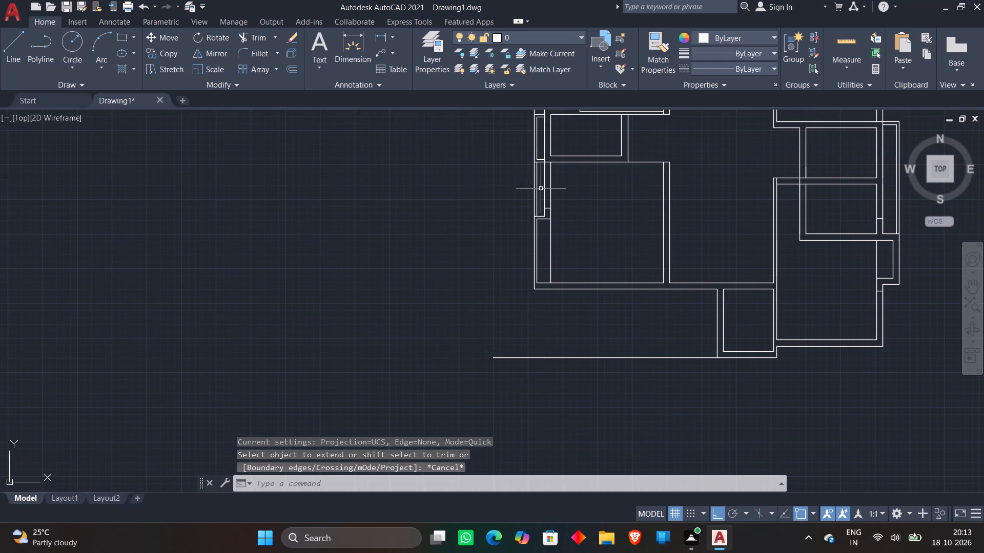
Trim away the outermost vertical line and its offset copy between the two projections on the plan's left side.
scroll(520, 181, "up", 2)
scroll(622, 173, "down", 3)
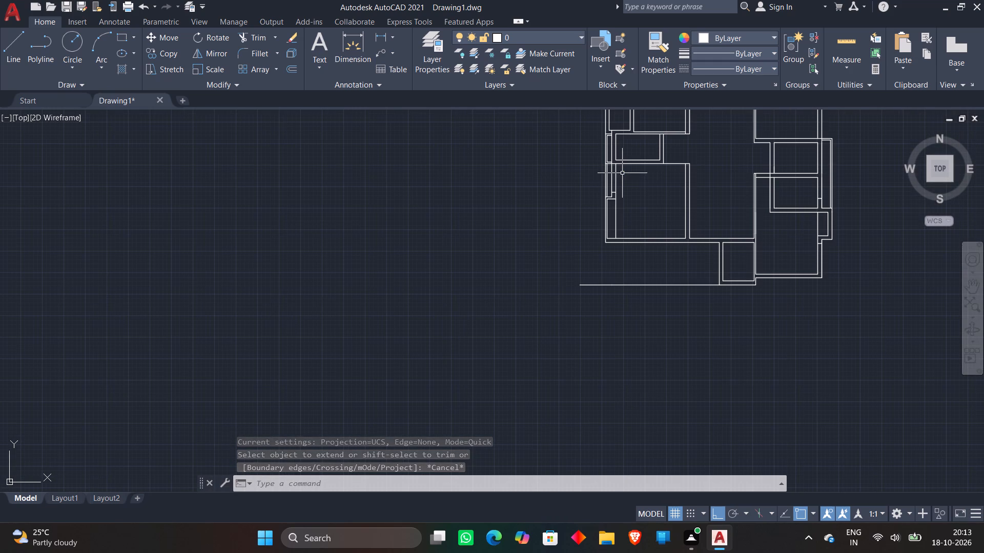
middle_click_drag(623, 183, 613, 222)
scroll(613, 222, "up", 1)
type("tr")
key("space")
scroll(591, 202, "up", 2)
left_click(580, 227)
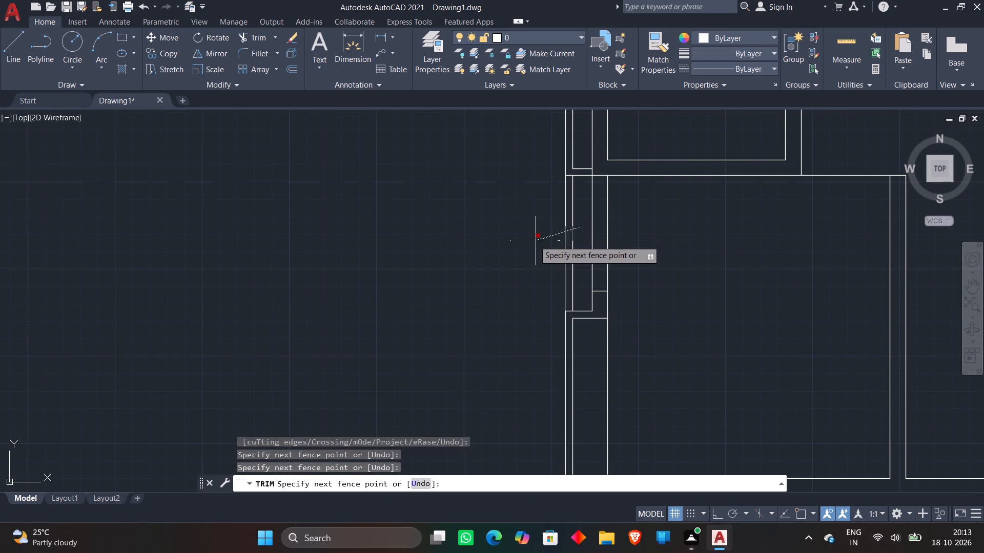
left_click(531, 241)
scroll(653, 233, "down", 1)
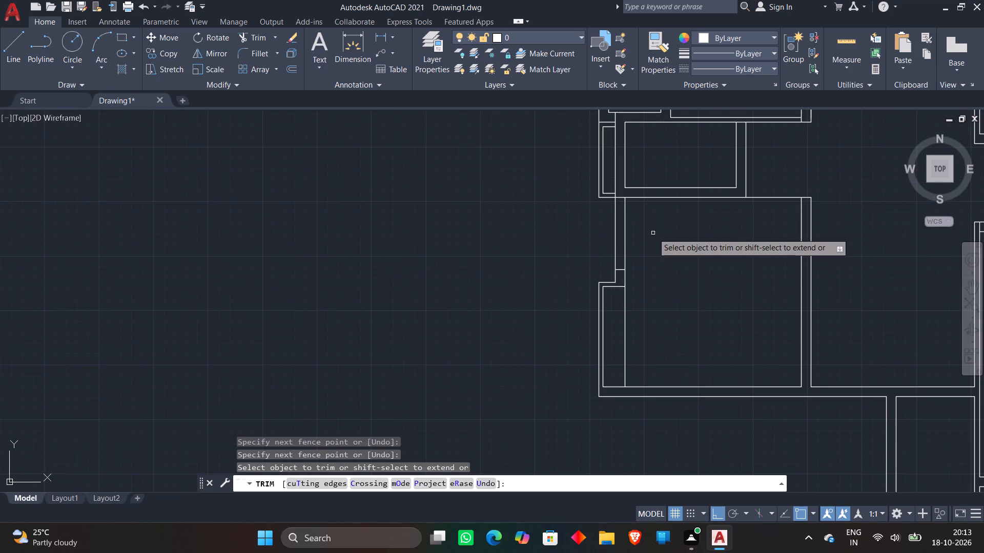
key("Escape")
Draw a vertical line from the lower-left room's inner wall line at its bottom wall, down past the plan's bottom line.
middle_click_drag(642, 295, 588, 251)
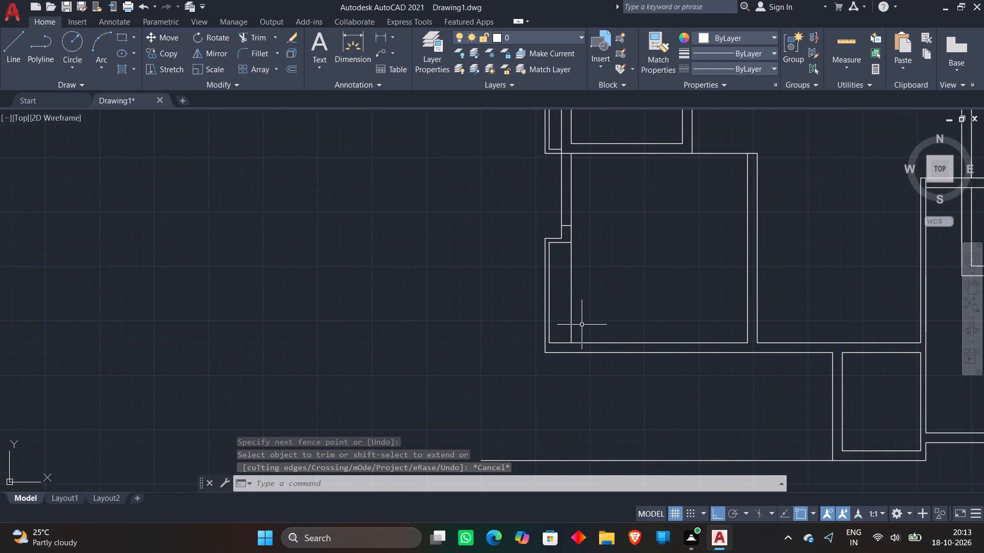
key("l")
key("Return")
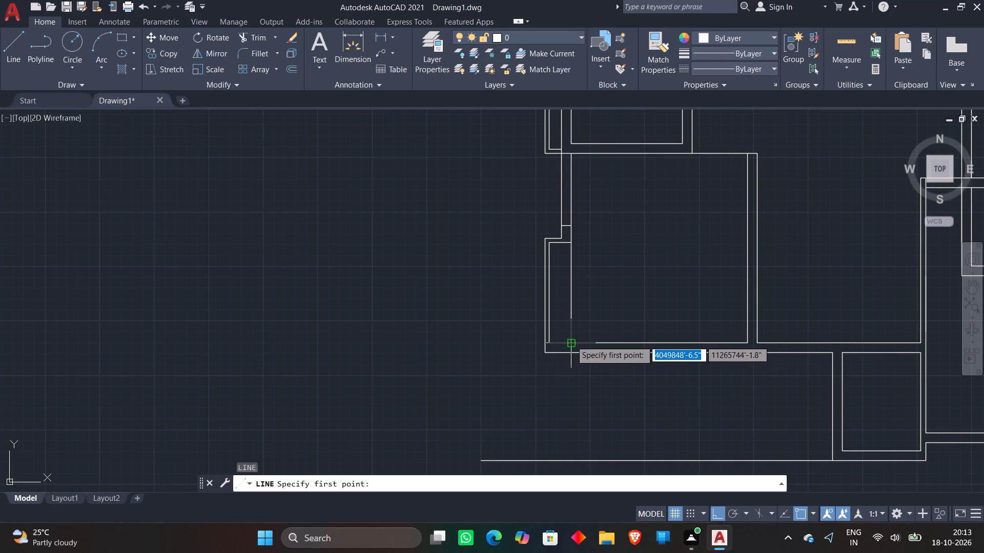
left_click(571, 341)
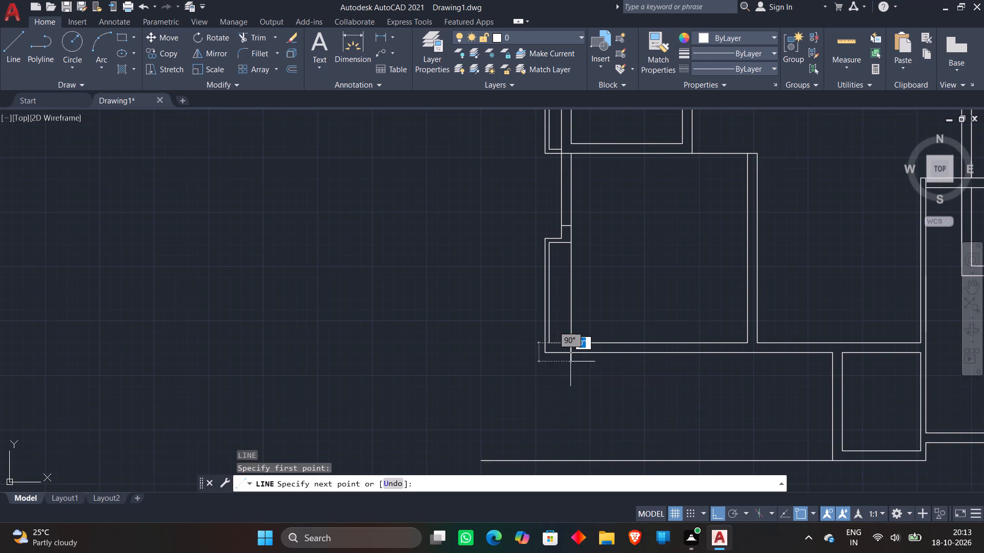
middle_click_drag(570, 437, 561, 293)
left_click(542, 399)
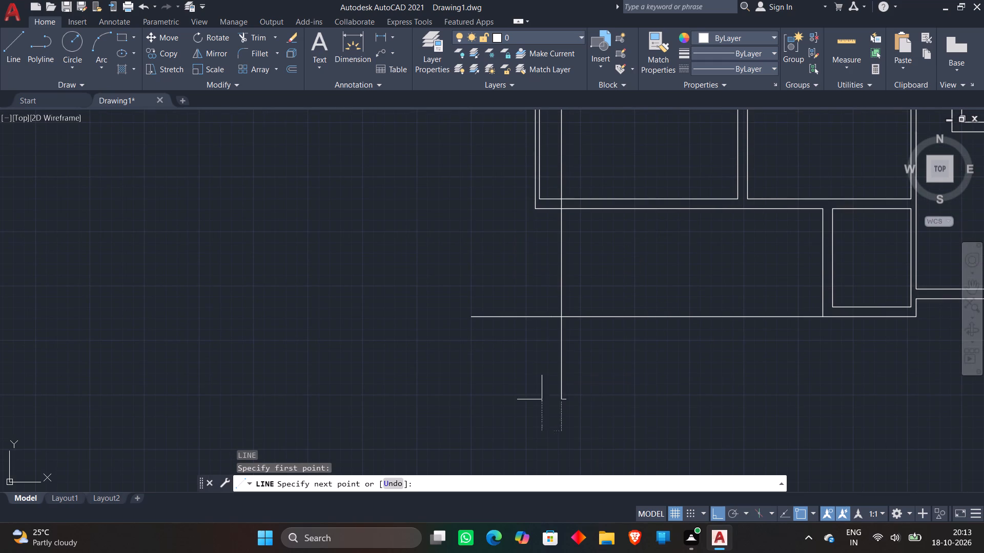
key("Escape")
Trim the new vertical line's part below the plan's bottom line and its short piece inside the horizontal wall.
type("tr")
key("space")
left_click(562, 336)
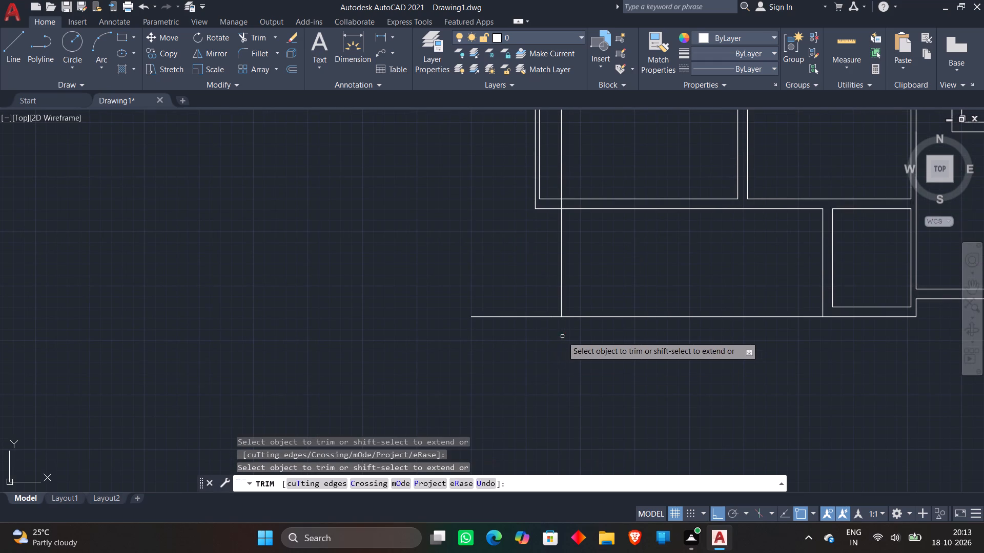
left_click(562, 203)
key("Escape")
Offset the new vertical line 9" to the left to form the bottom-left wall.
key("o")
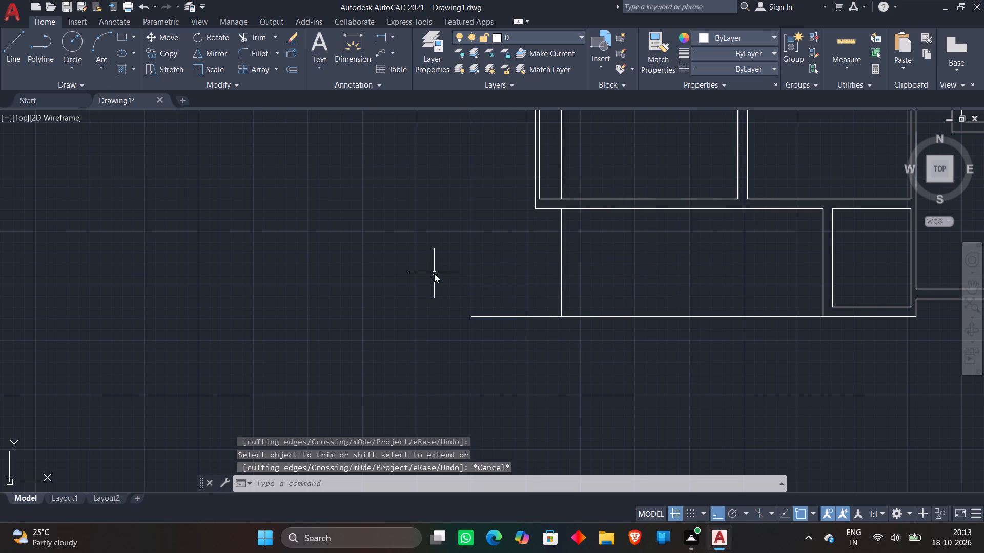
key("Return")
key("9")
key("shift+quotedbl")
key("Return")
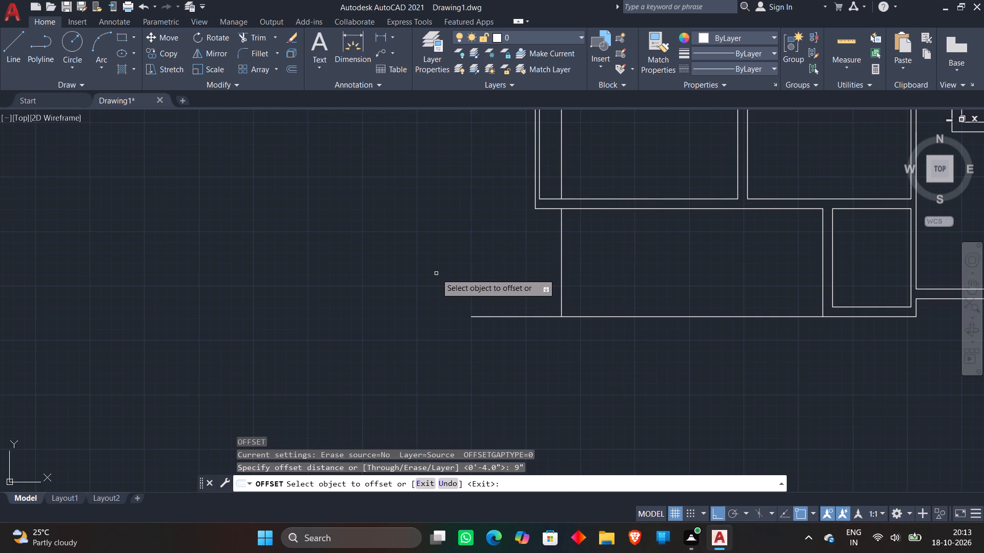
left_click(561, 257)
left_click(515, 262)
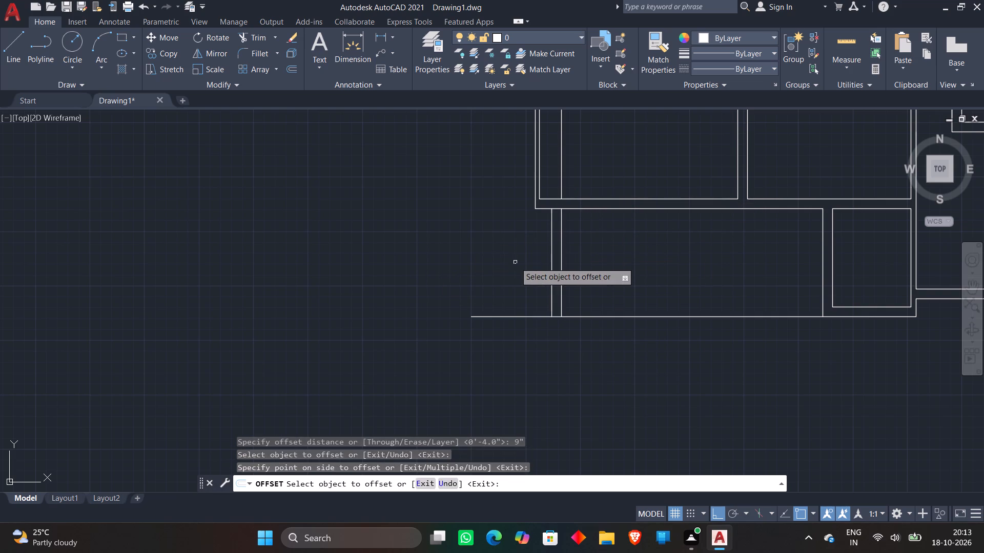
key("Escape")
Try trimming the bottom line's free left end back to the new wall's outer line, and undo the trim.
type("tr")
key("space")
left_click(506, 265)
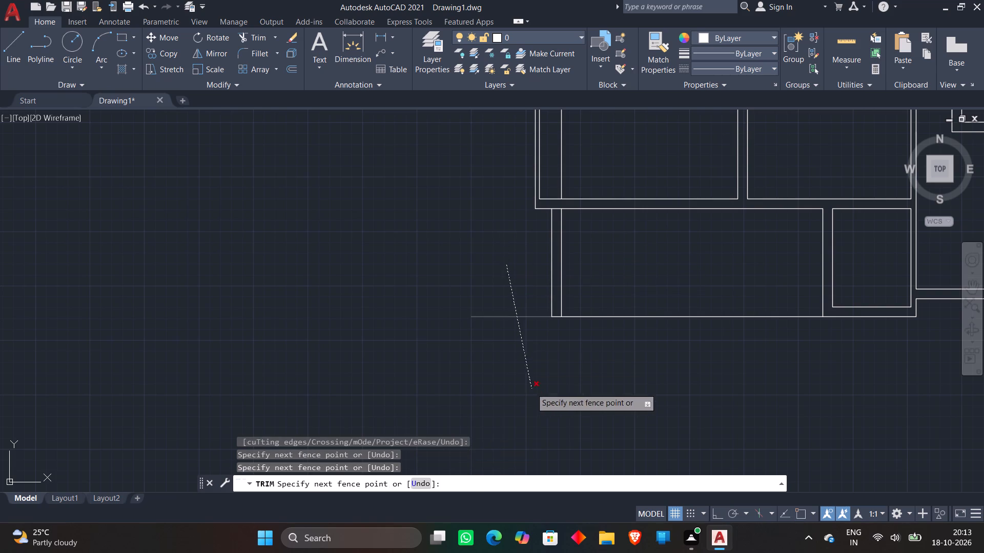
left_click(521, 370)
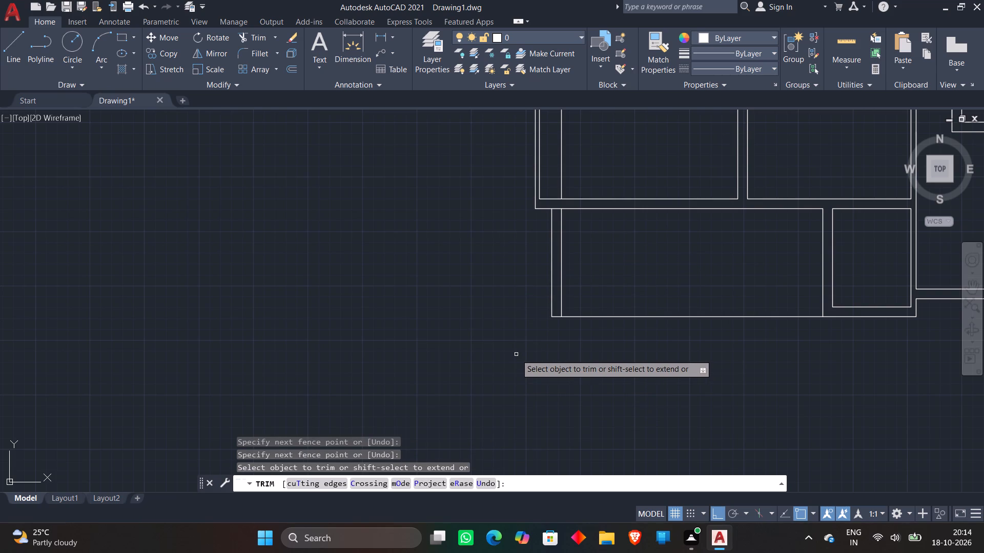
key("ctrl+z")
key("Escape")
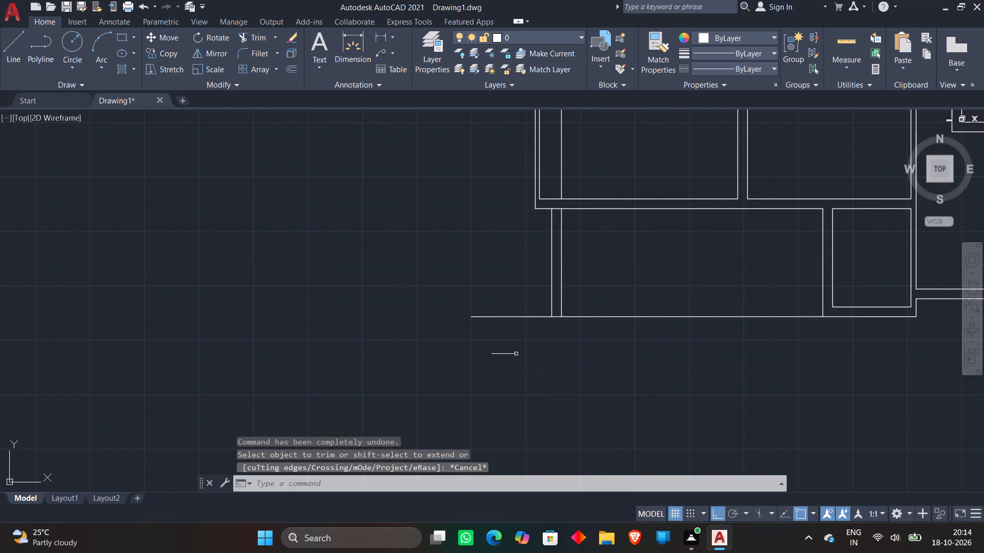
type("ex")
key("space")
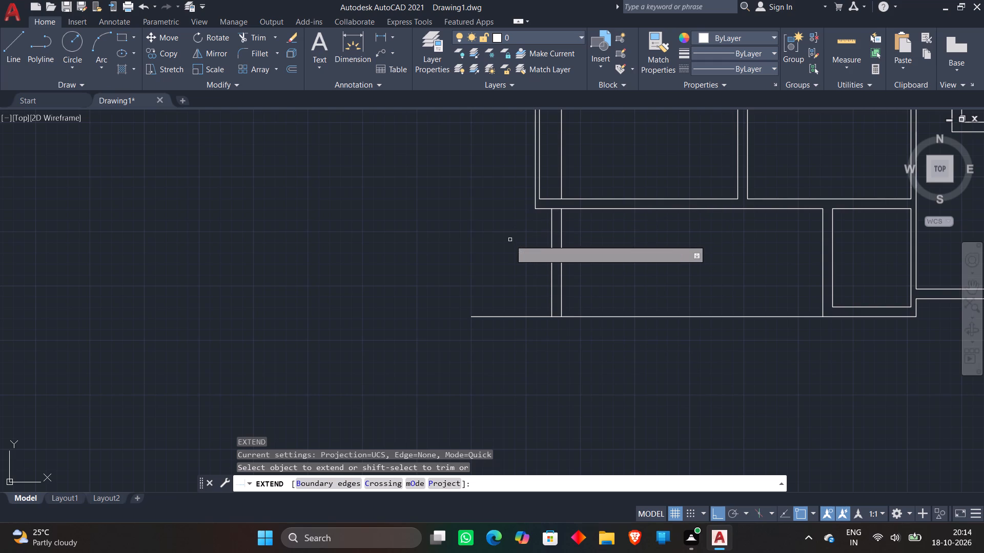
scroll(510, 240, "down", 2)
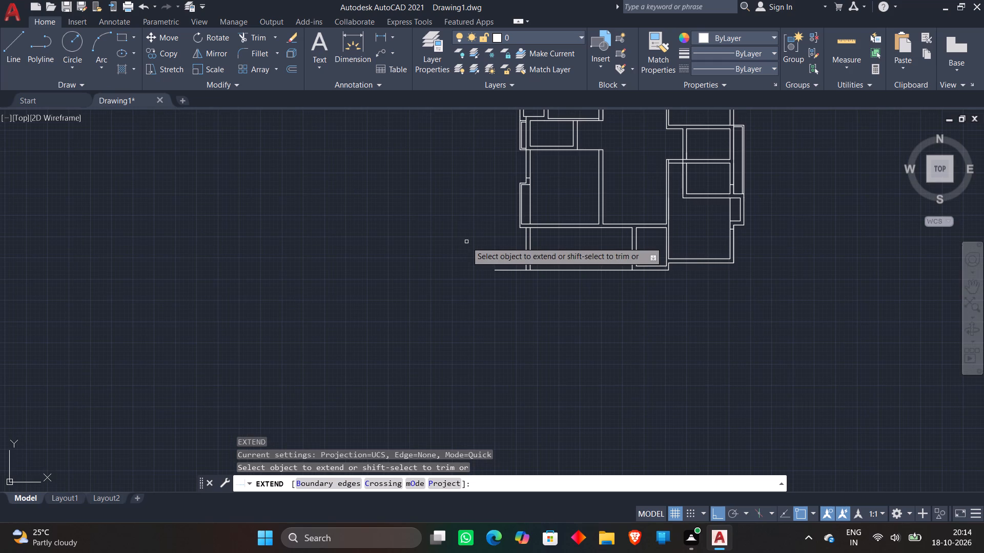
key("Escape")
Extend the lower-left projection's outermost vertical line down to the plan's bottom line.
middle_click_drag(466, 241, 451, 364)
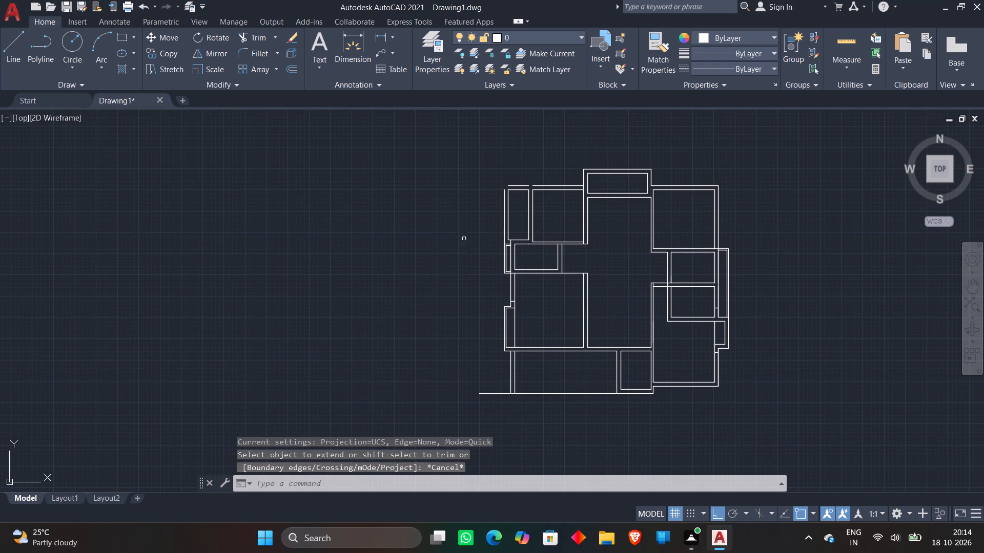
scroll(466, 237, "up", 1)
middle_click_drag(476, 316, 462, 254)
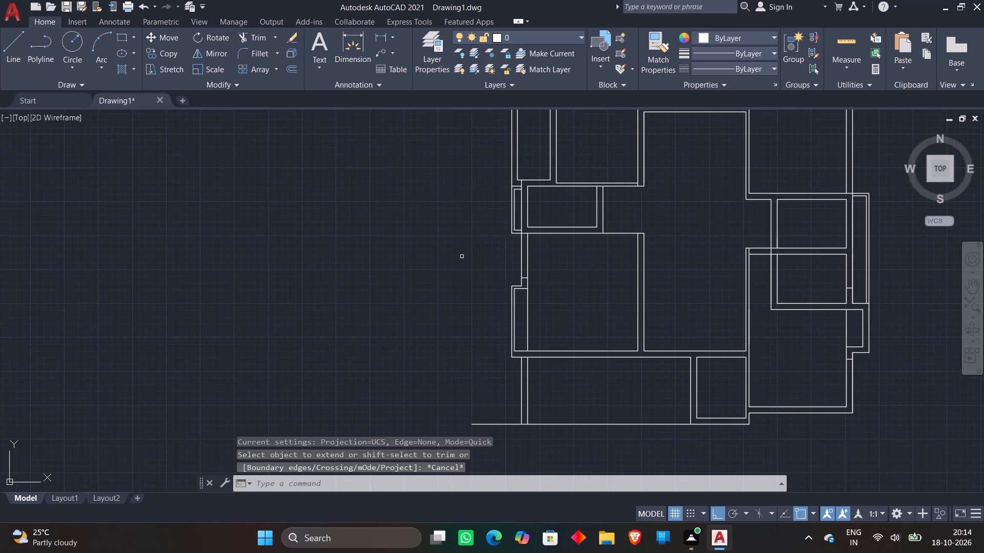
type("ex")
key("space")
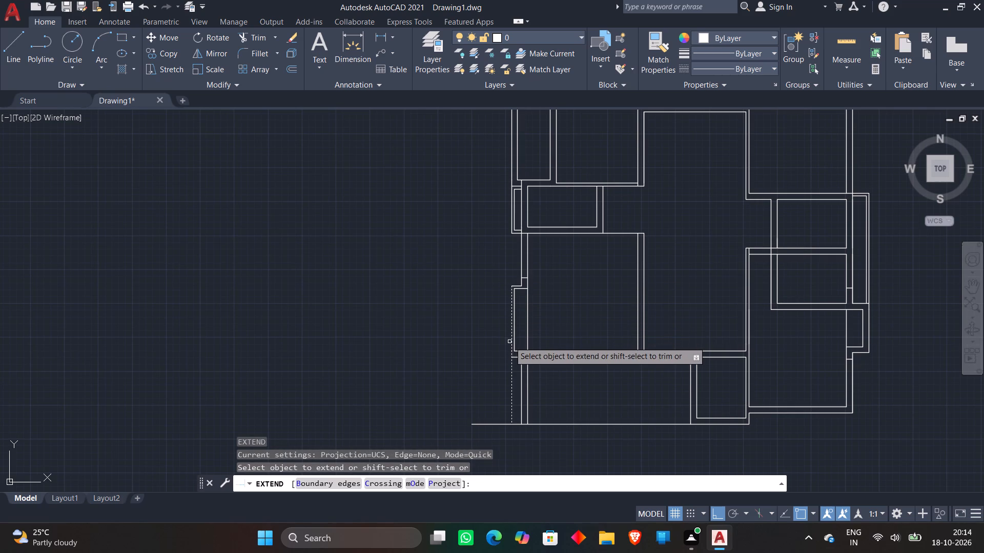
left_click(509, 342)
key("Escape")
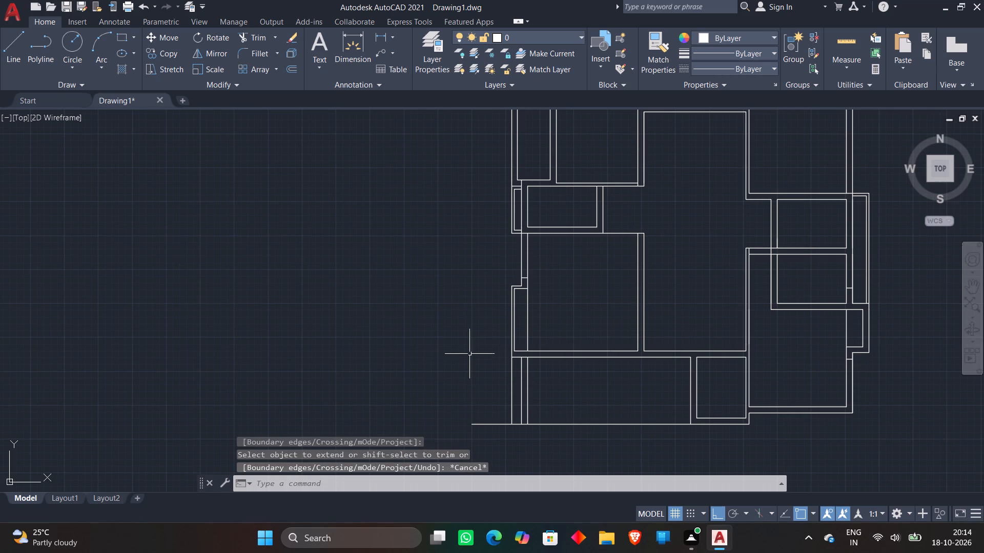
Trim the bottom line's free end beyond the extended projection line, and trim away that vertical extension.
type("tr")
key("space")
left_click(481, 390)
left_click(489, 444)
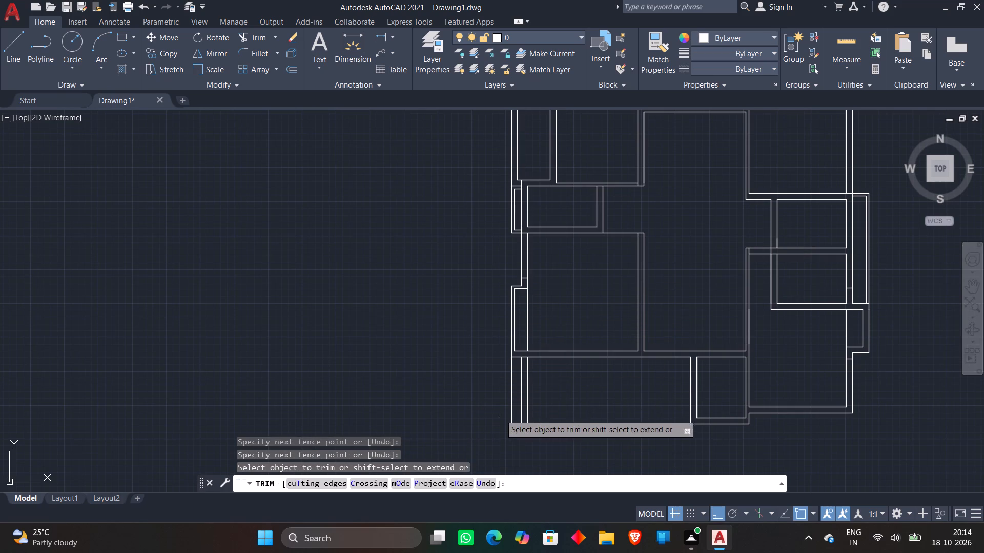
left_click(511, 405)
key("Escape")
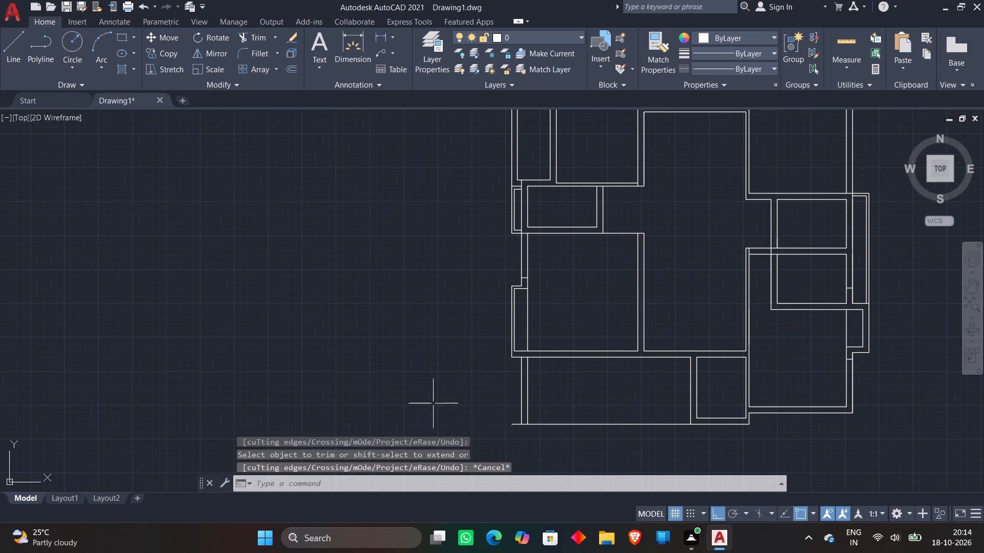
Fillet the top and left outer wall lines with zero radius to close the plan's top-left corner.
scroll(436, 384, "down", 1)
middle_click_drag(435, 382, 418, 382)
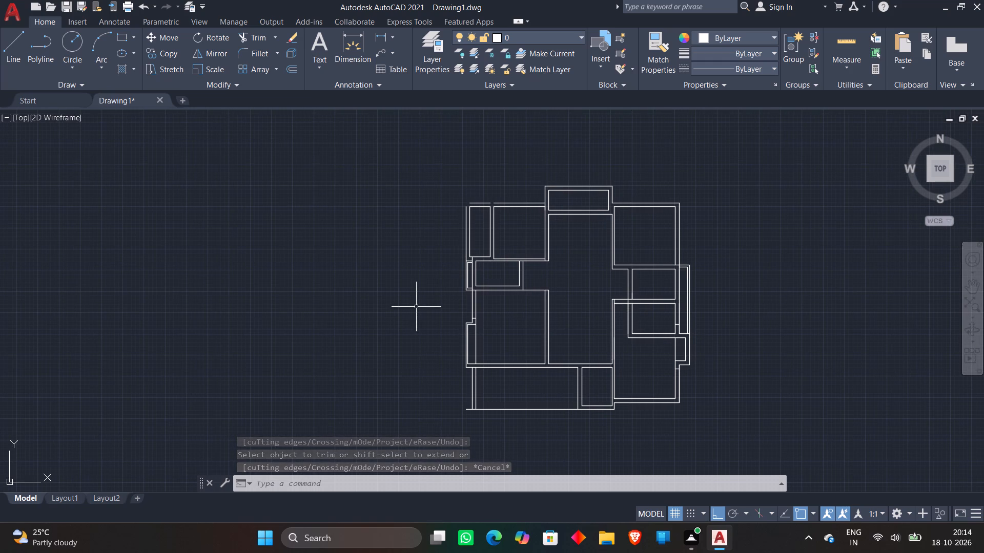
type("f")
key("space")
scroll(471, 197, "up", 1)
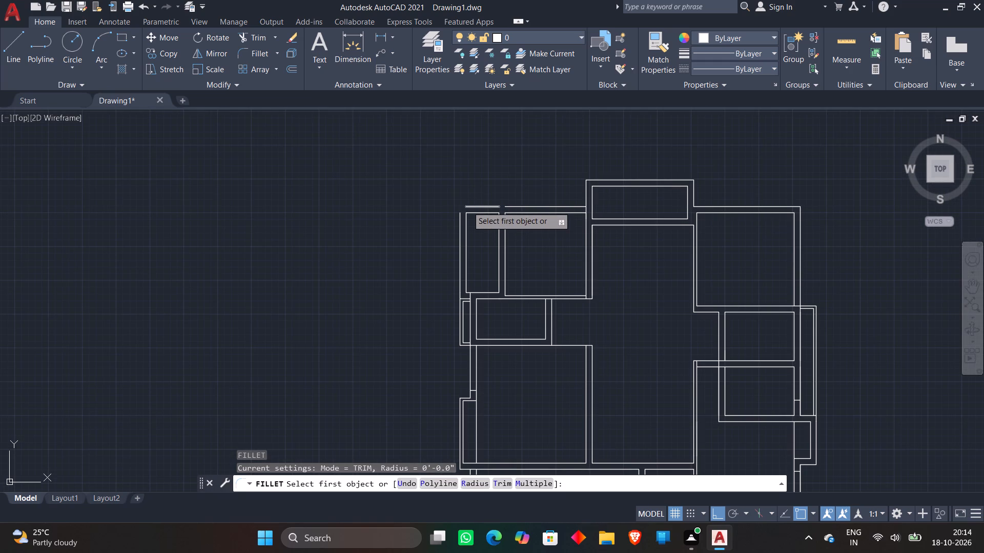
left_click(467, 206)
left_click(459, 219)
key("Escape")
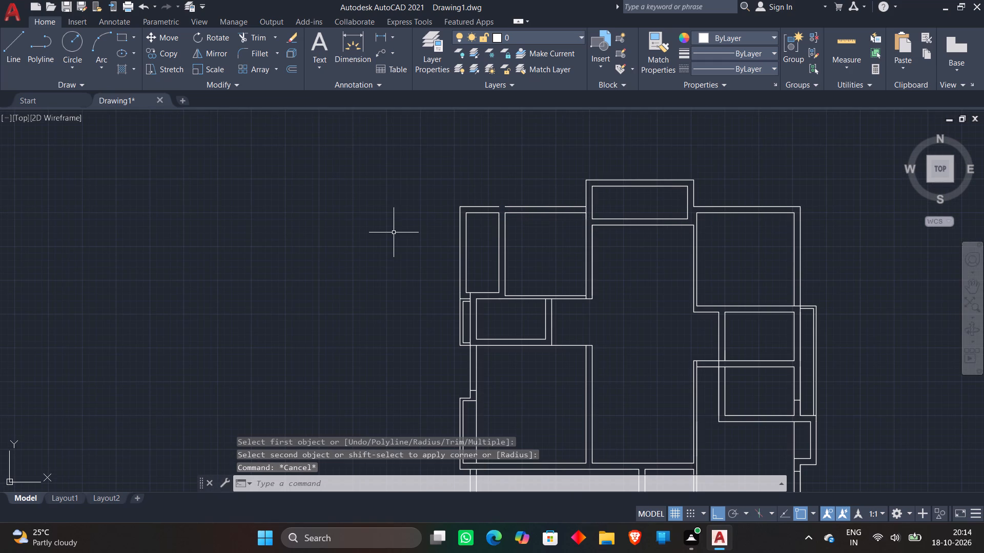
Extend the top-left room's outer top line across the gap to the neighbouring top wall line.
type("ex")
key("space")
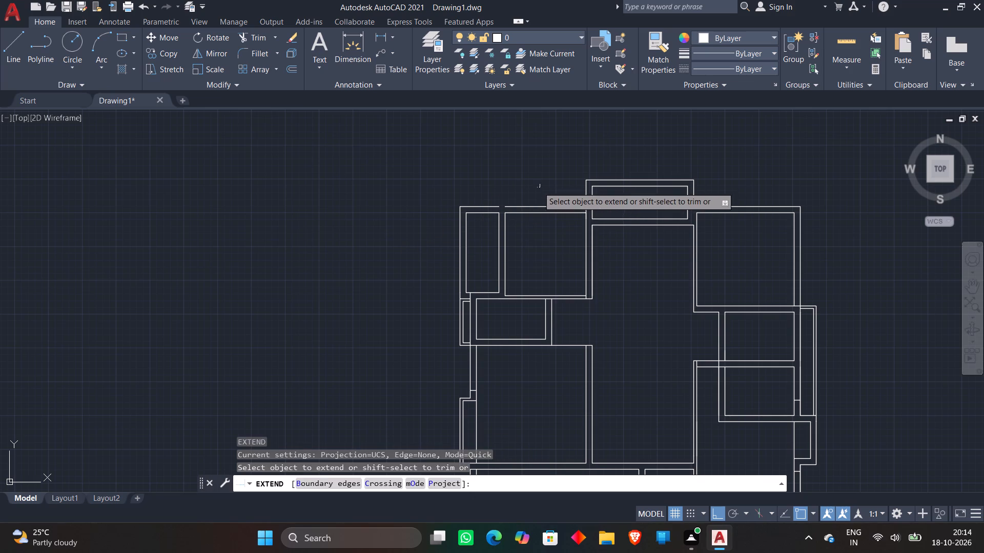
left_click(497, 207)
scroll(508, 176, "down", 1)
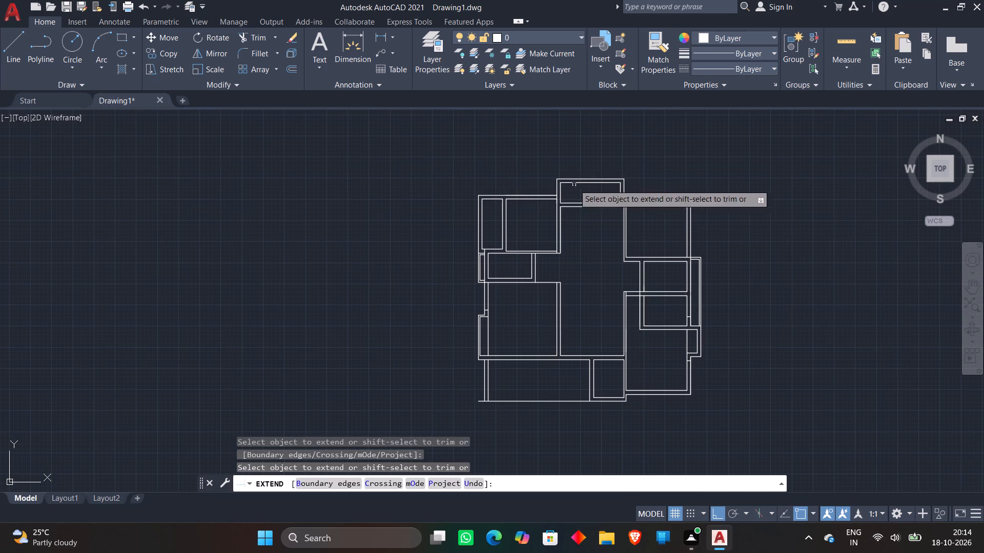
key("Escape")
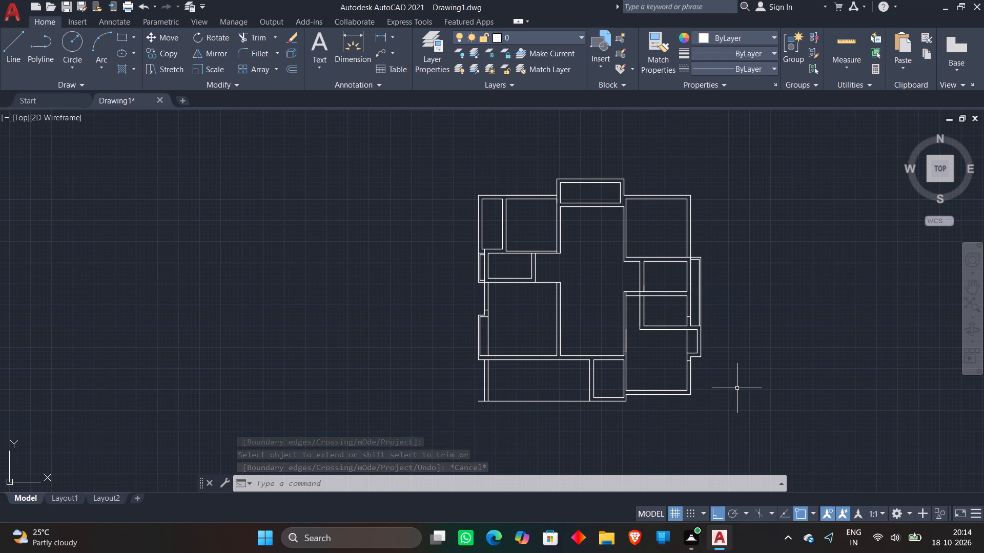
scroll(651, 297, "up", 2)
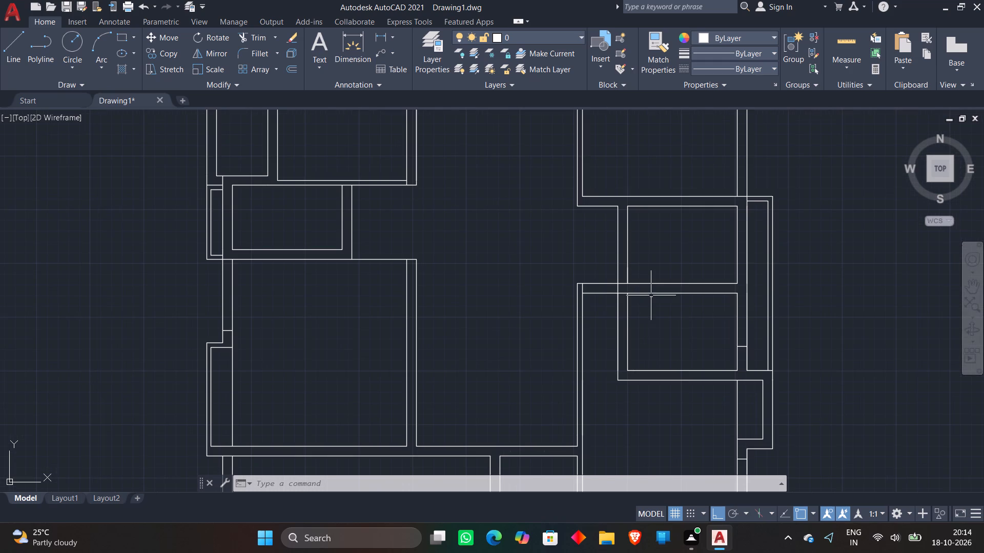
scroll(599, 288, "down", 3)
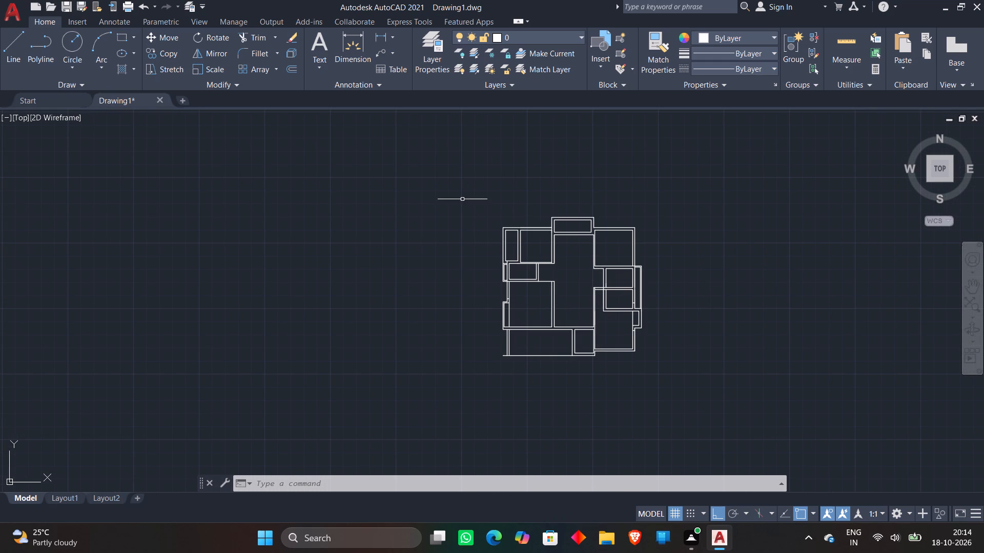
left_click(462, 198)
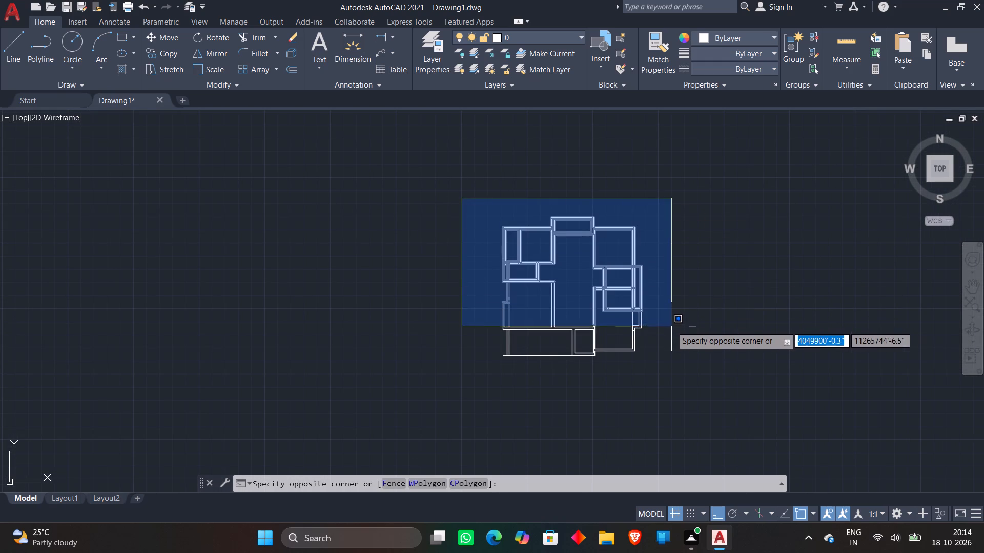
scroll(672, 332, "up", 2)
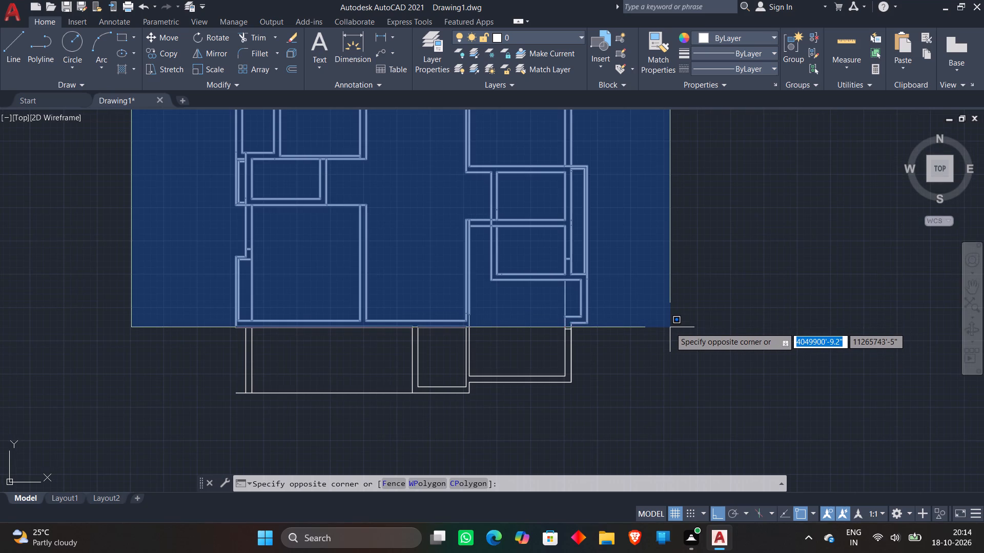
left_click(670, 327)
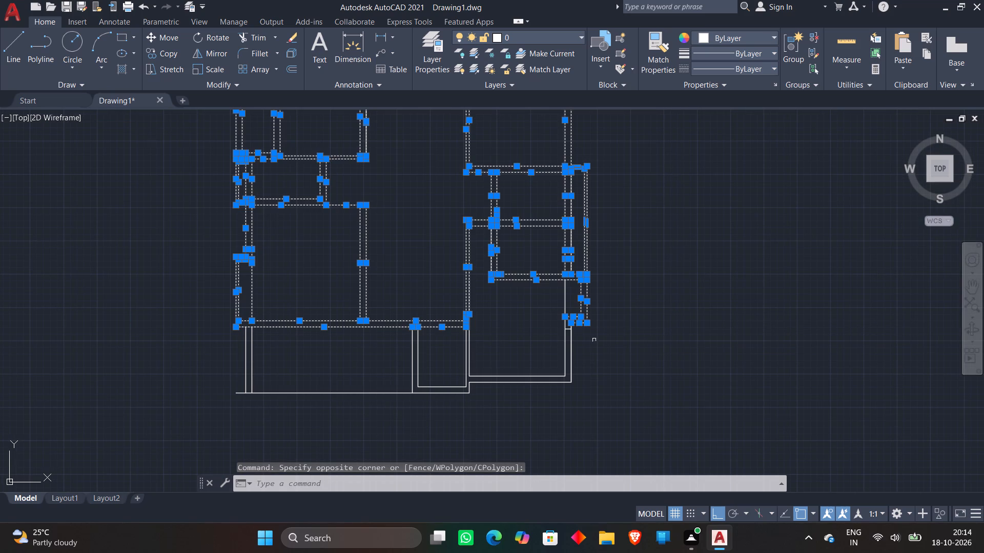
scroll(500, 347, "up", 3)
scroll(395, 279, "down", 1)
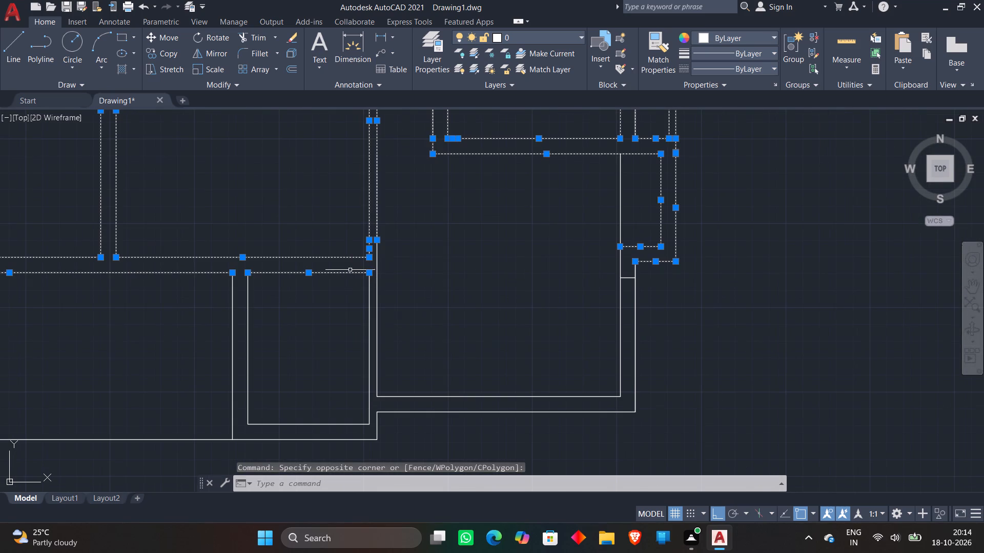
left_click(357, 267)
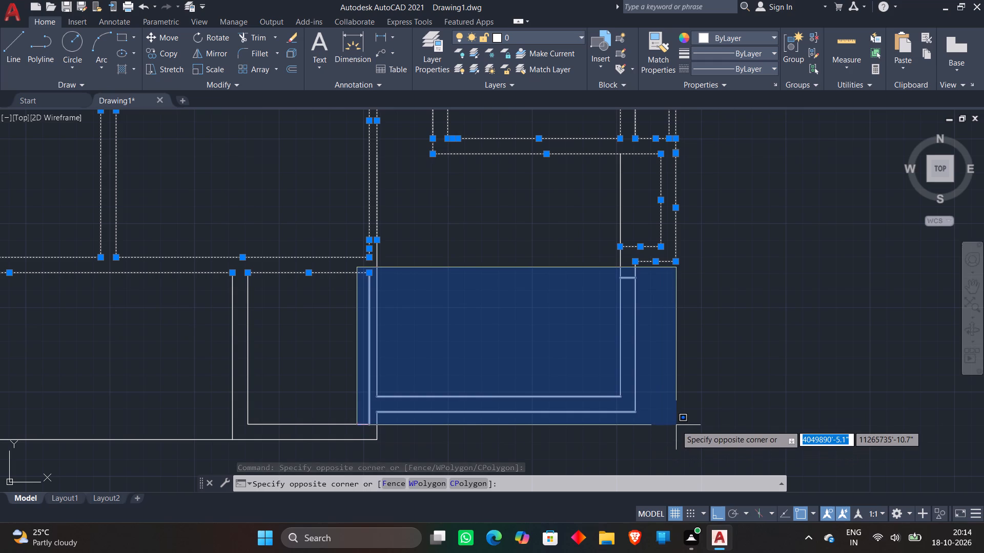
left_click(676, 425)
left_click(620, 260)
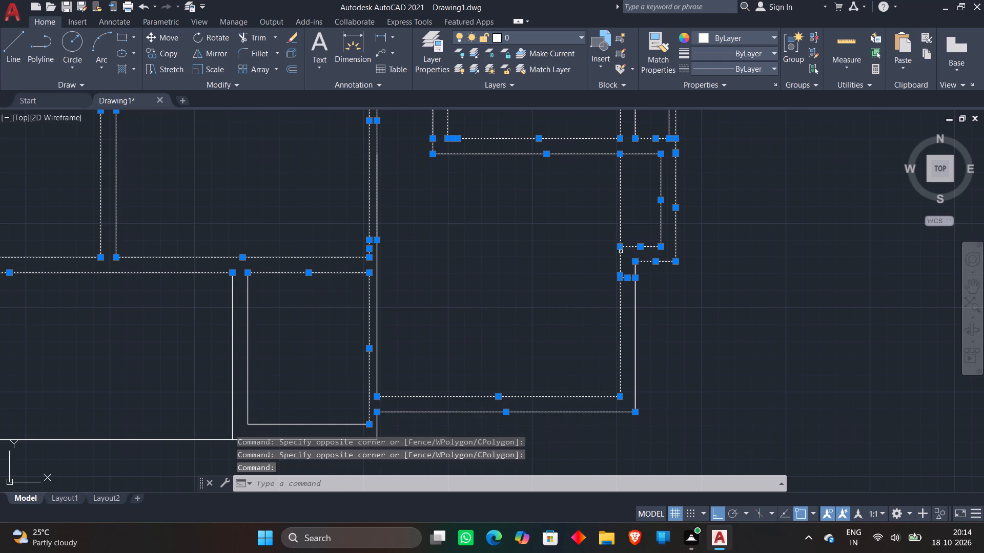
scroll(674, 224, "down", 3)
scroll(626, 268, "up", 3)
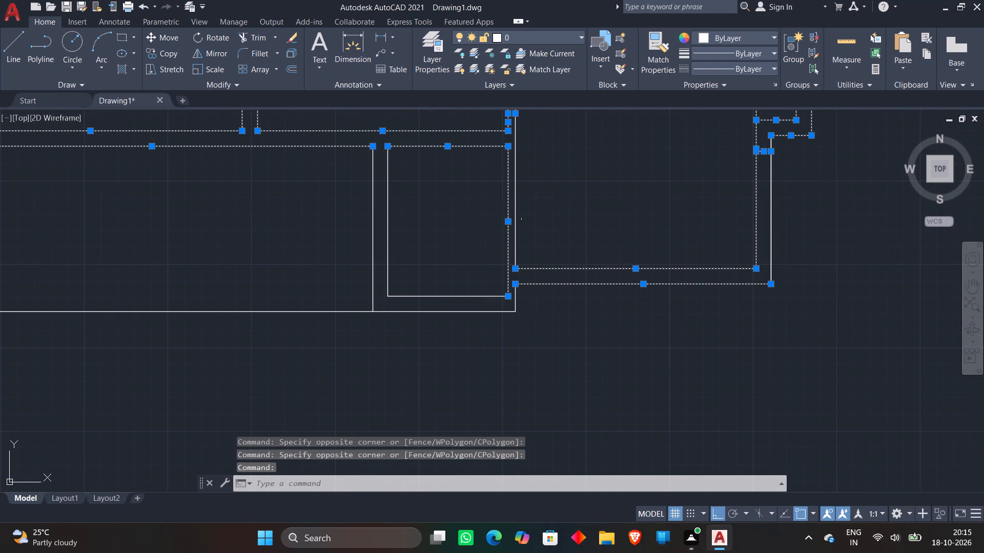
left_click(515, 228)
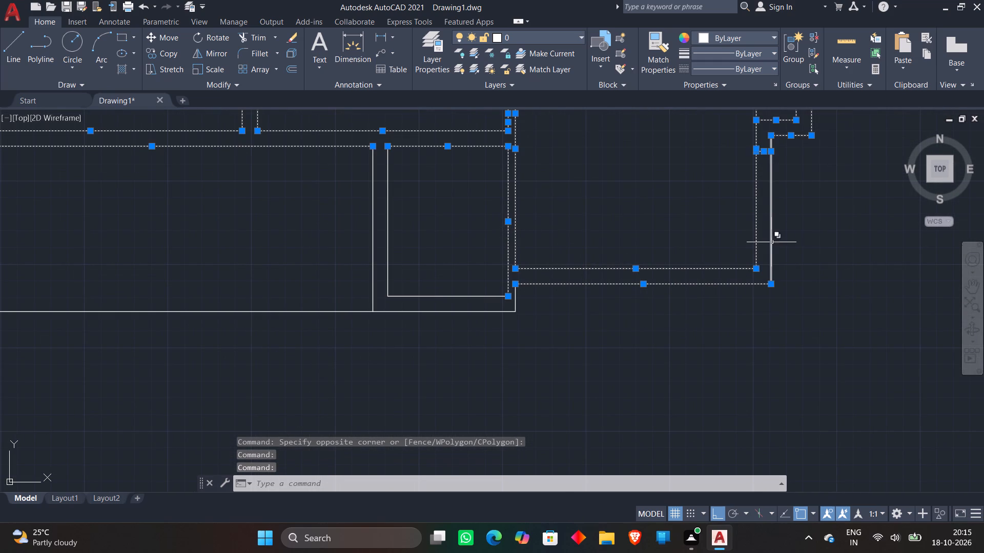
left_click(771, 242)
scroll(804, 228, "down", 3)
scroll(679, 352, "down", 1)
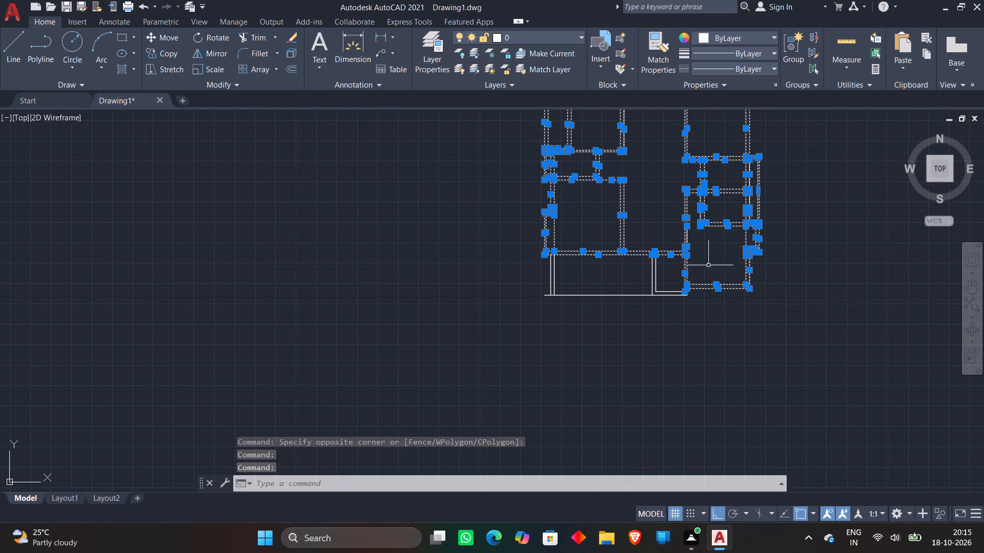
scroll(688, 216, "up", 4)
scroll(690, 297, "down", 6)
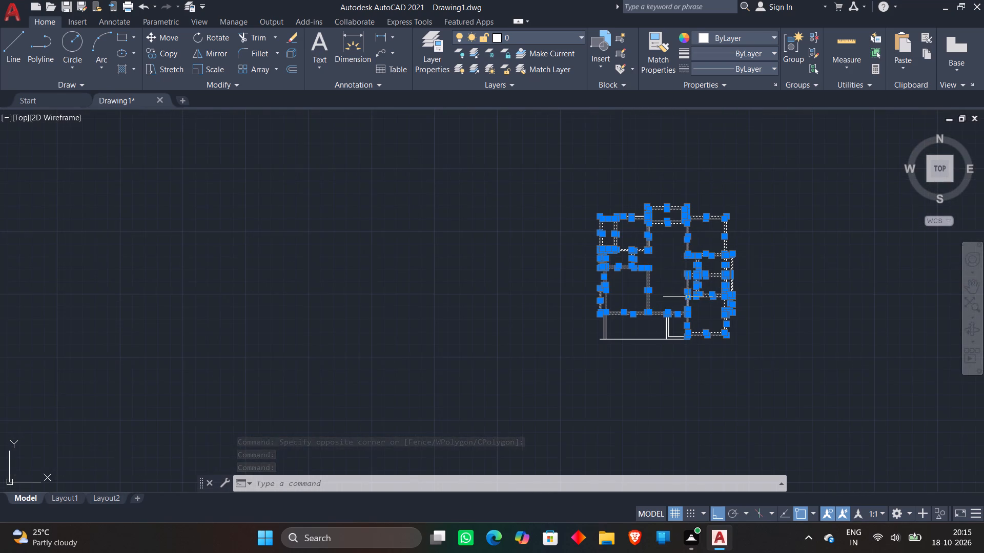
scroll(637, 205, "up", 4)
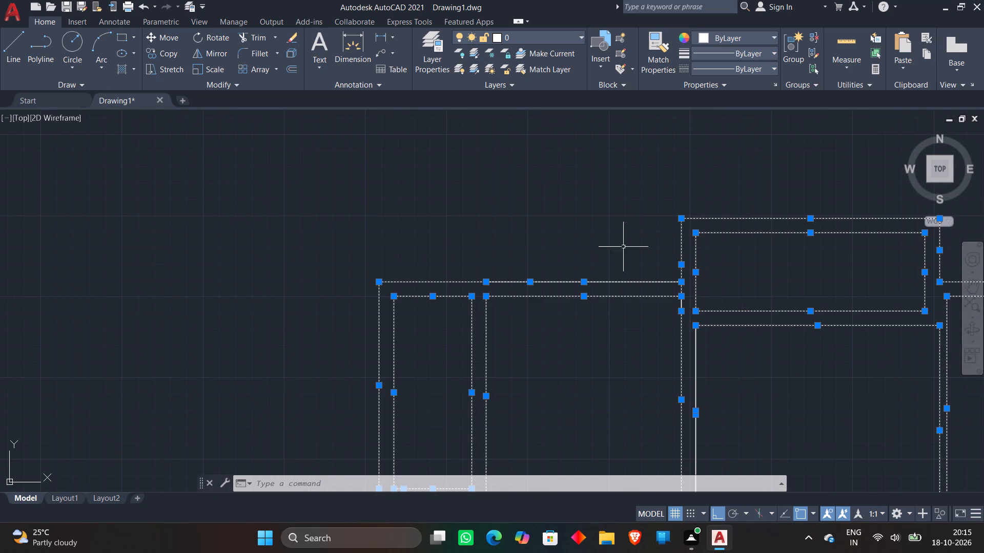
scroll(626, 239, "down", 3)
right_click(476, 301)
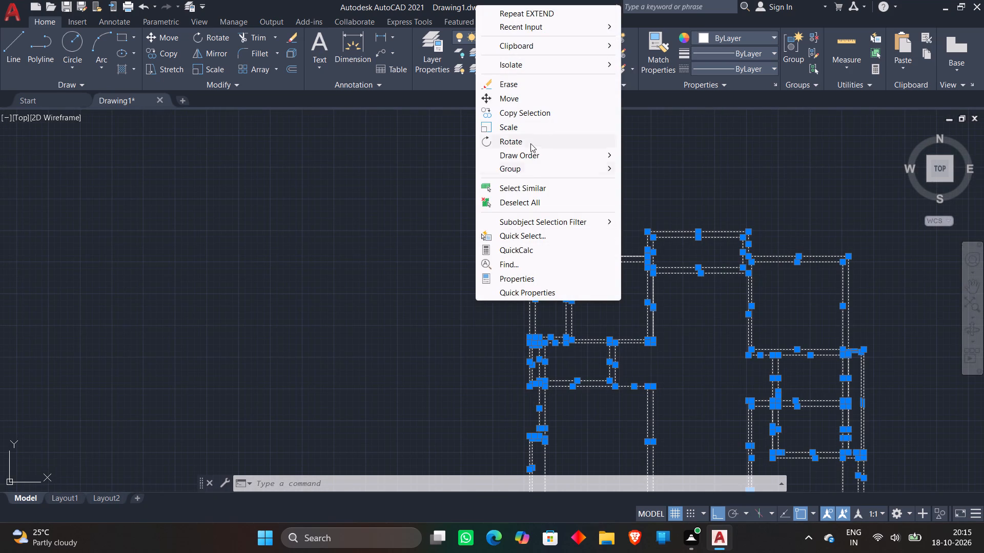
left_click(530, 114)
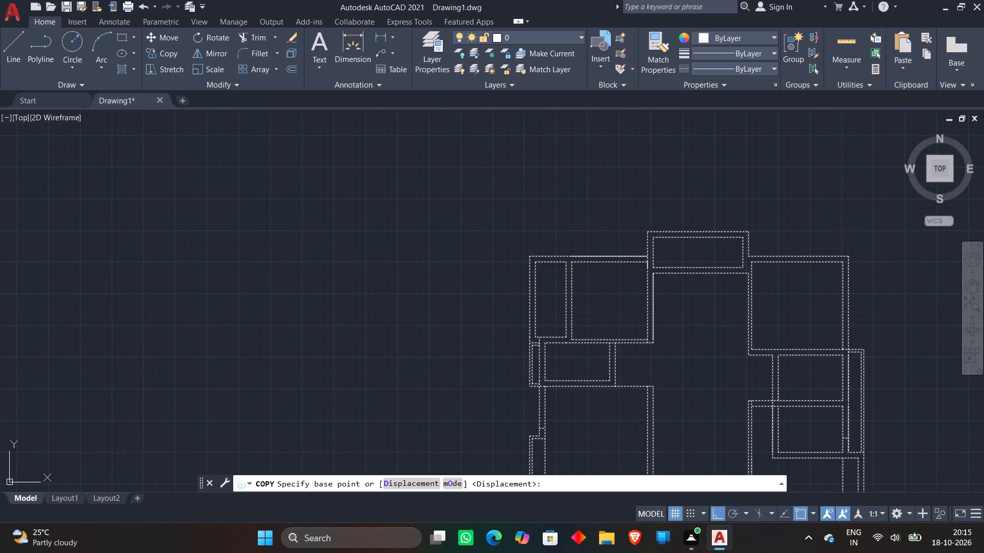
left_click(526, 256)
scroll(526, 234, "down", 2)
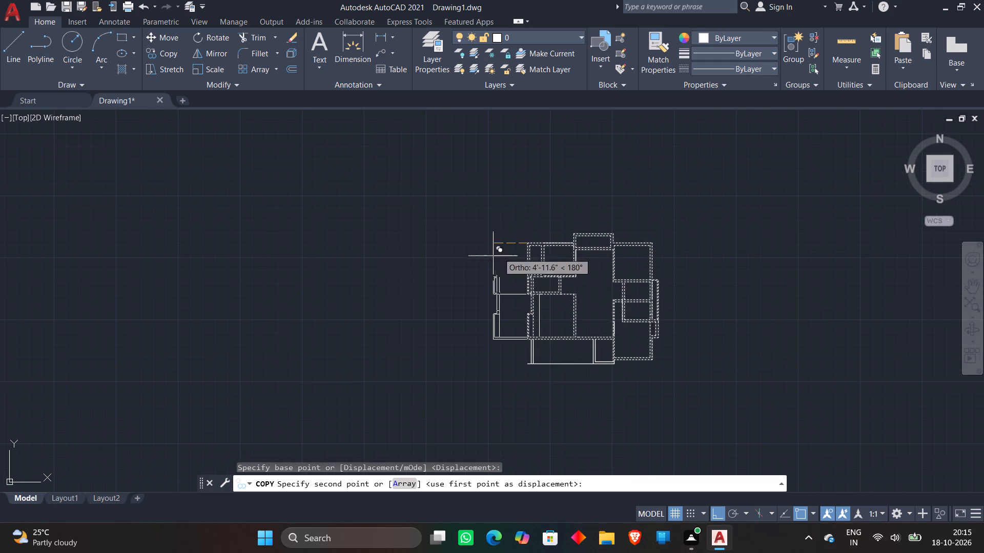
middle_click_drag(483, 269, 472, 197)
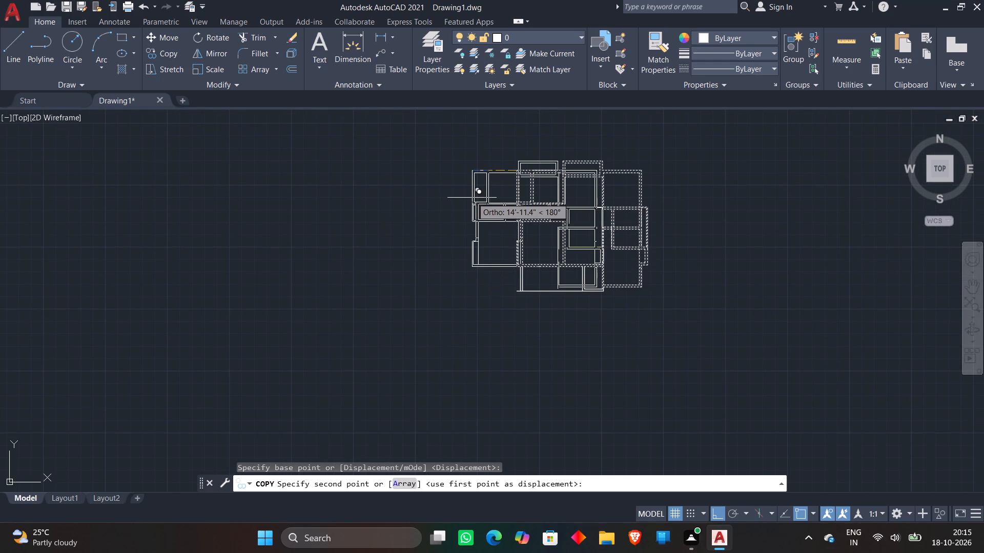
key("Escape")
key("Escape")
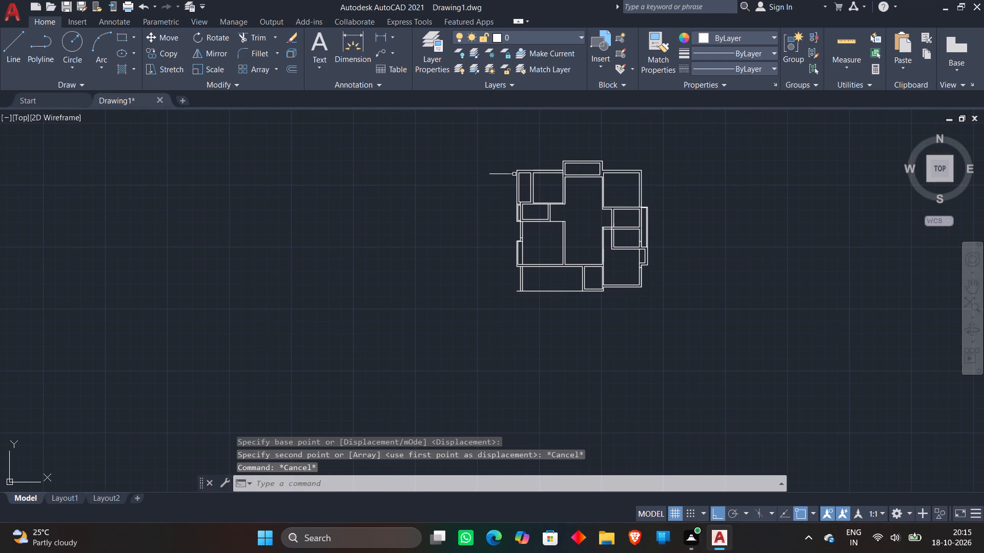
Copy the left-hand rooms' wall lines straight down from their top-left corner so their top wall starts on the plan's bottom line.
left_click(511, 159)
scroll(567, 265, "up", 2)
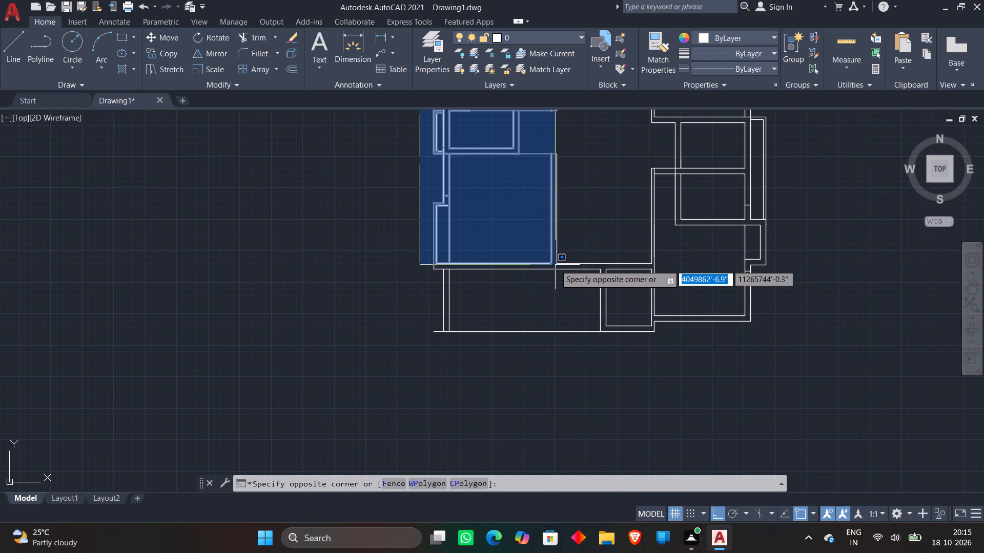
left_click(555, 271)
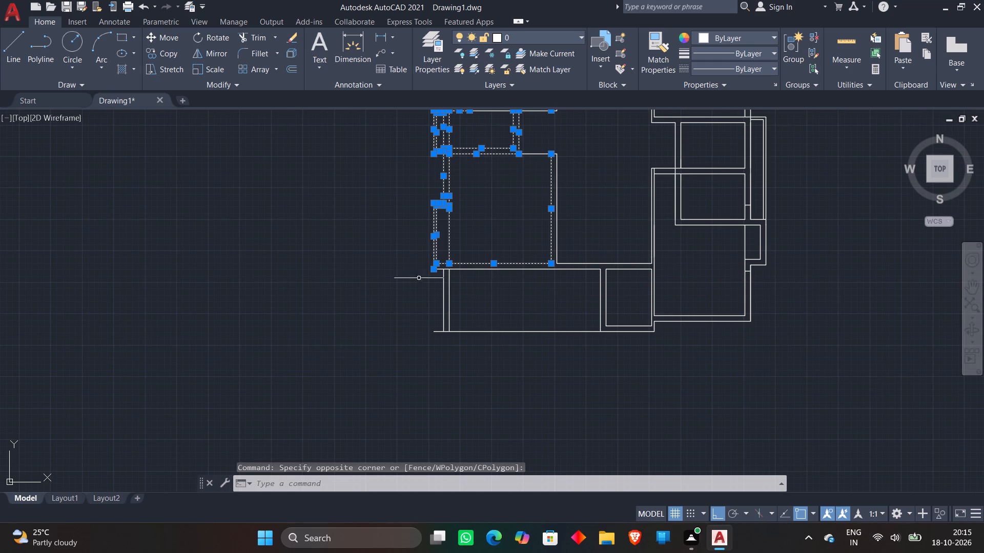
right_click(389, 281)
left_click(451, 334)
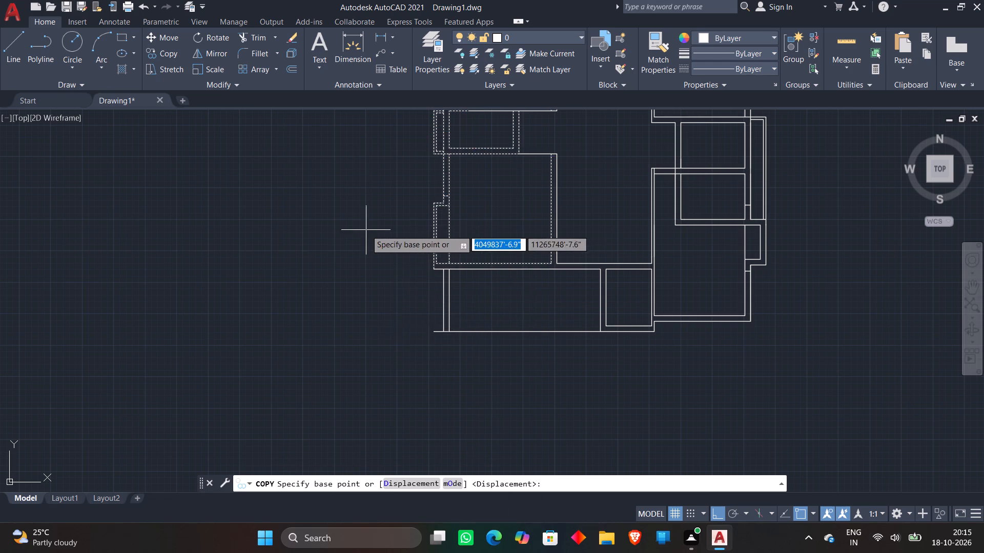
scroll(366, 230, "down", 2)
left_click(392, 149)
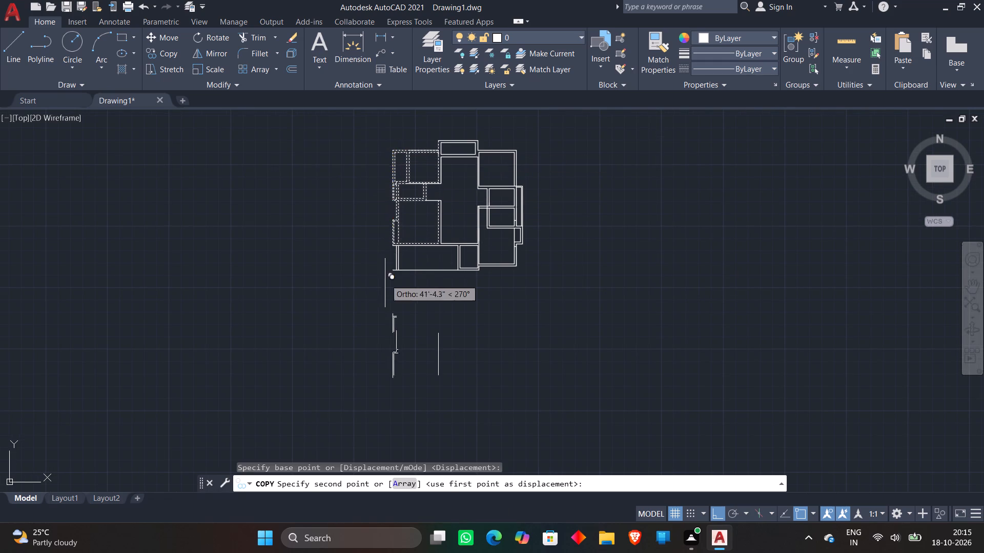
scroll(391, 261, "up", 3)
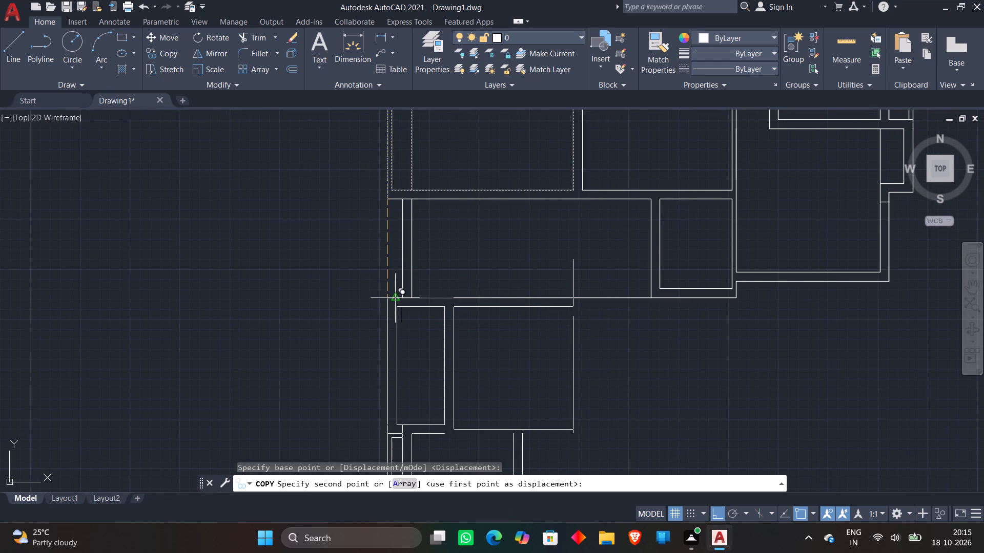
left_click(393, 300)
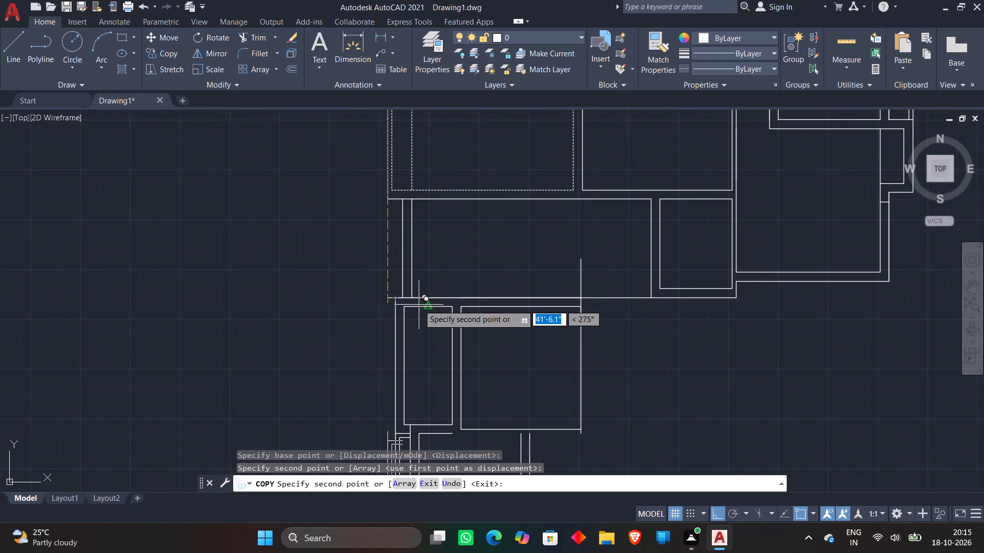
key("Escape")
Move the copied rooms about 7.5" toward the plan's left side, aligning their outer wall with the plan's left outer wall.
scroll(442, 255, "down", 2)
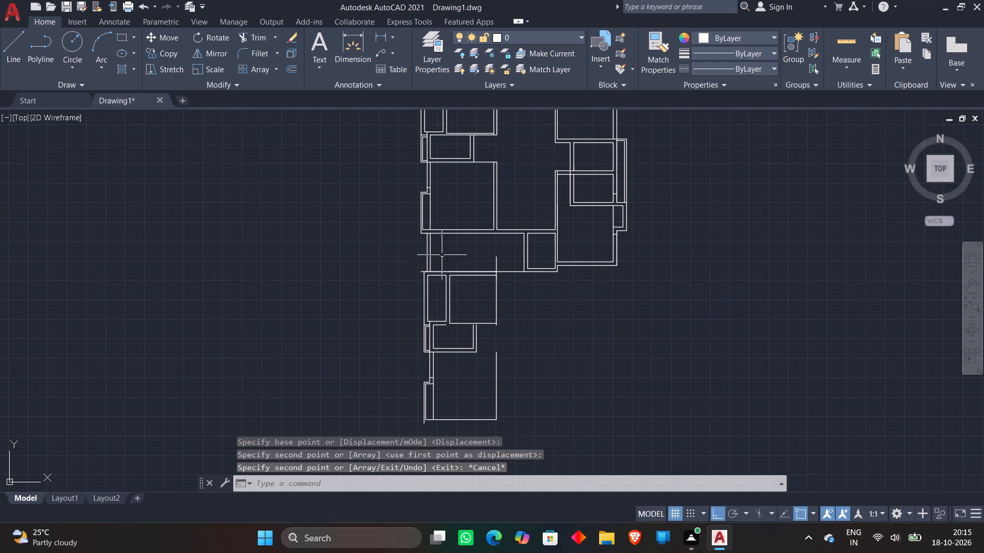
left_click(403, 261)
left_click(523, 432)
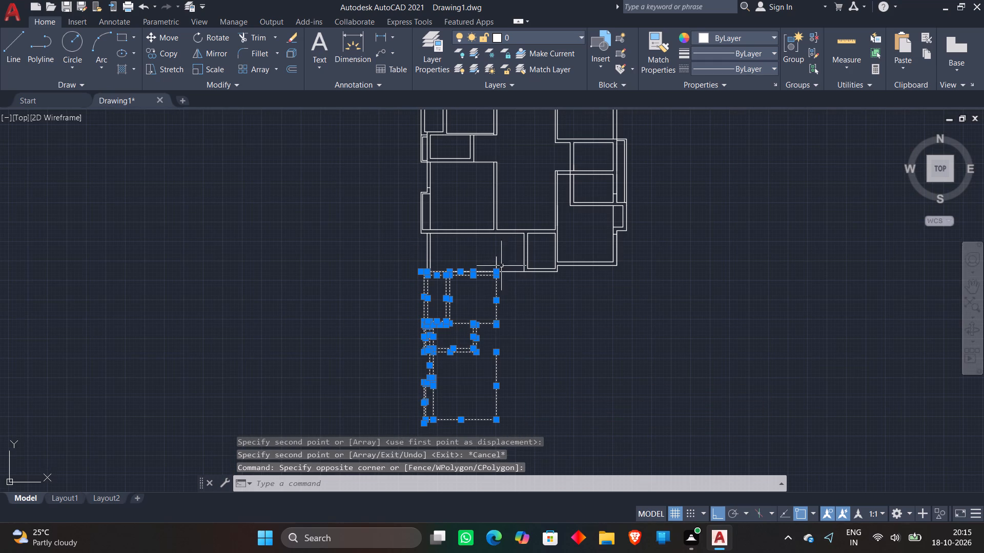
left_click(495, 260)
key("m")
key("space")
scroll(448, 265, "up", 4)
left_click(271, 309)
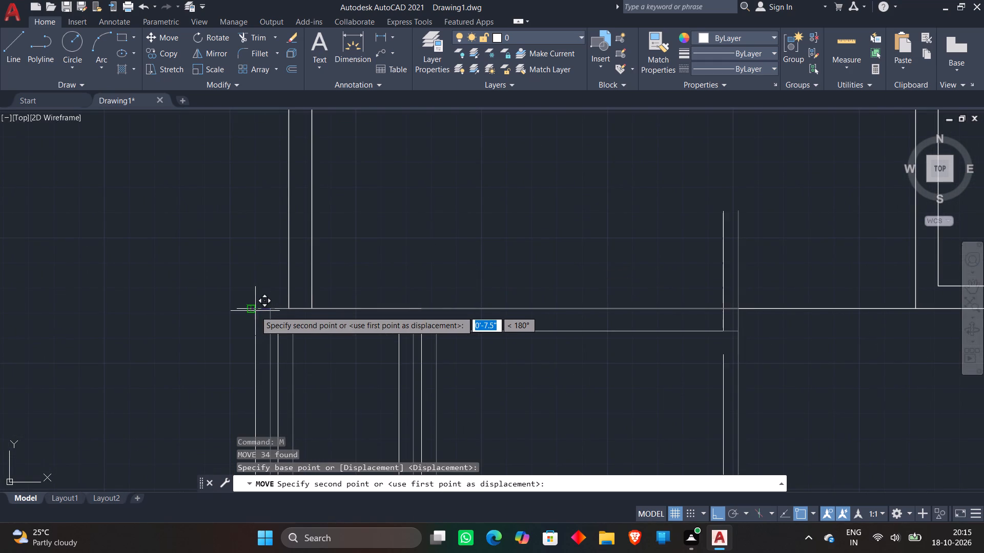
left_click(252, 310)
key("Escape")
Trim the copied rooms' inner vertical wall line where it projects above the plan's bottom line.
scroll(279, 258, "down", 1)
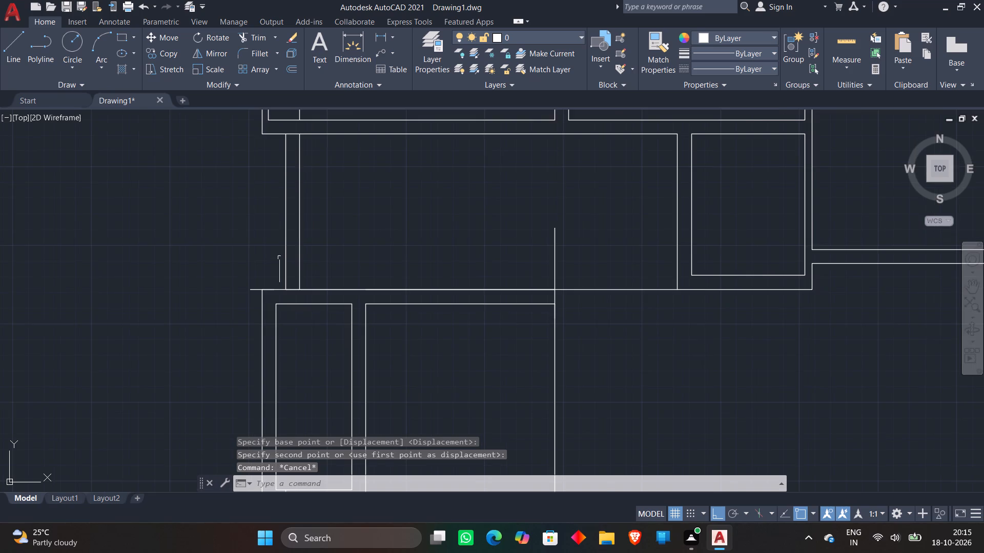
scroll(279, 258, "down", 1)
type("tr")
key("space")
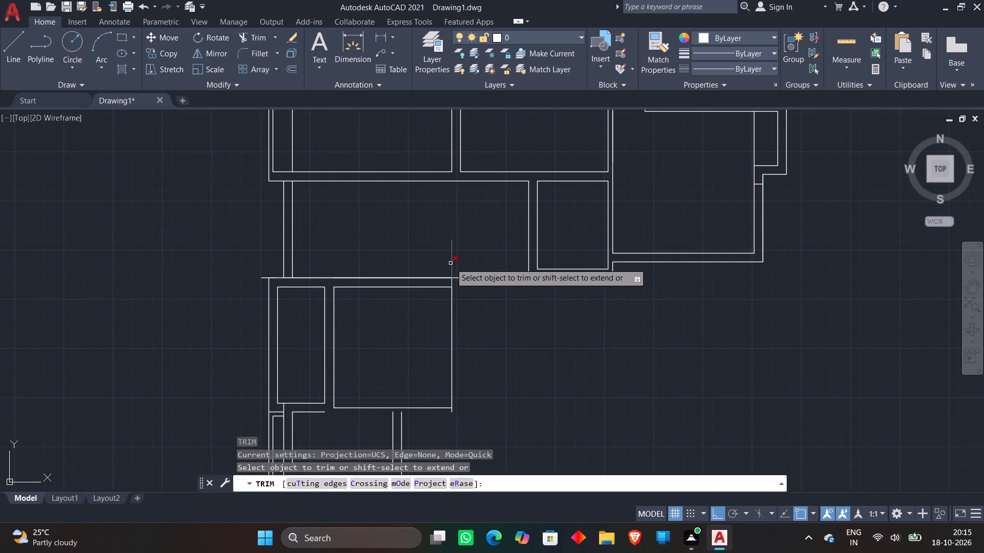
left_click(450, 263)
scroll(453, 261, "down", 1)
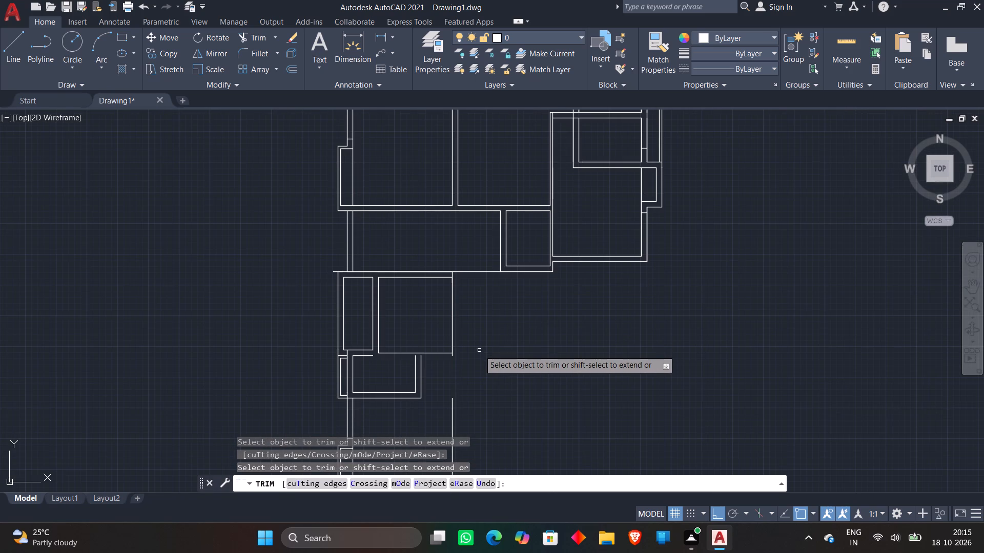
scroll(479, 350, "down", 1)
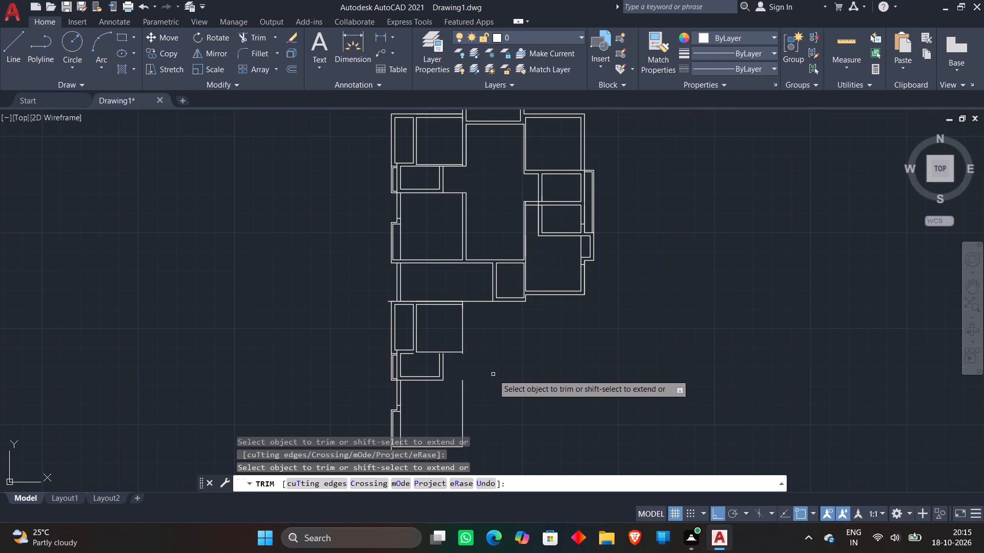
key("Escape")
Copy the plan's central hall and right-hand room walls about 94'-6" horizontally into the empty space to the east.
scroll(493, 374, "down", 1)
middle_click_drag(493, 374, 478, 307)
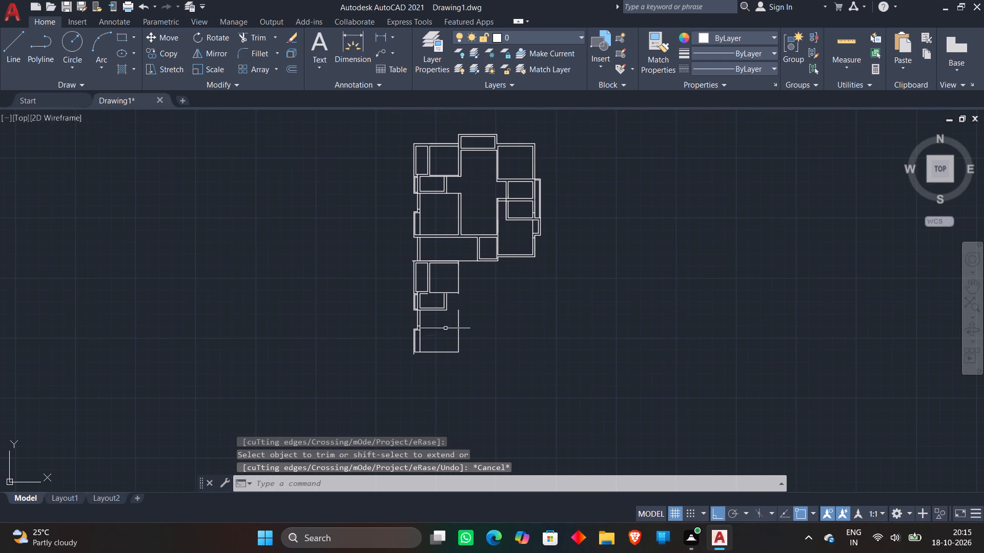
left_click(456, 130)
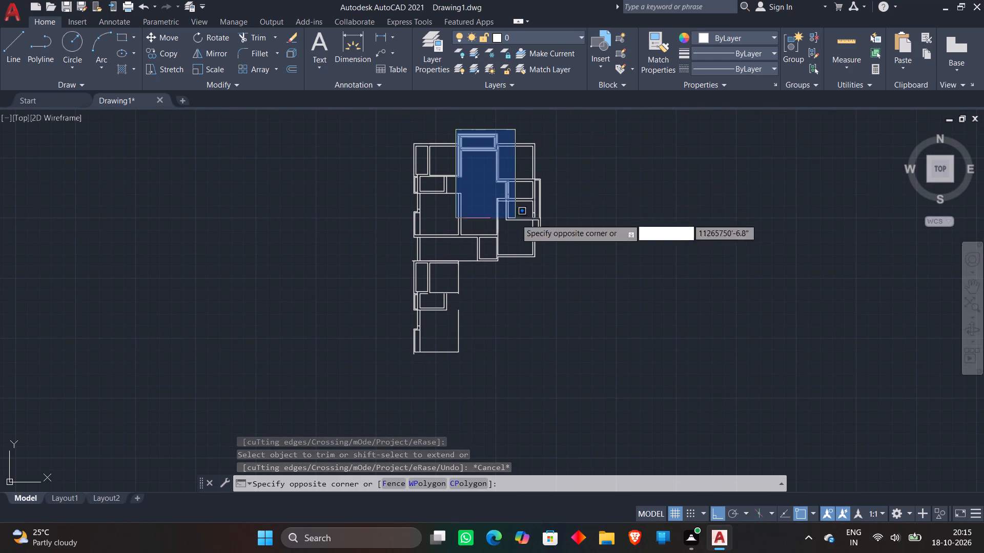
left_click(557, 240)
scroll(531, 241, "up", 2)
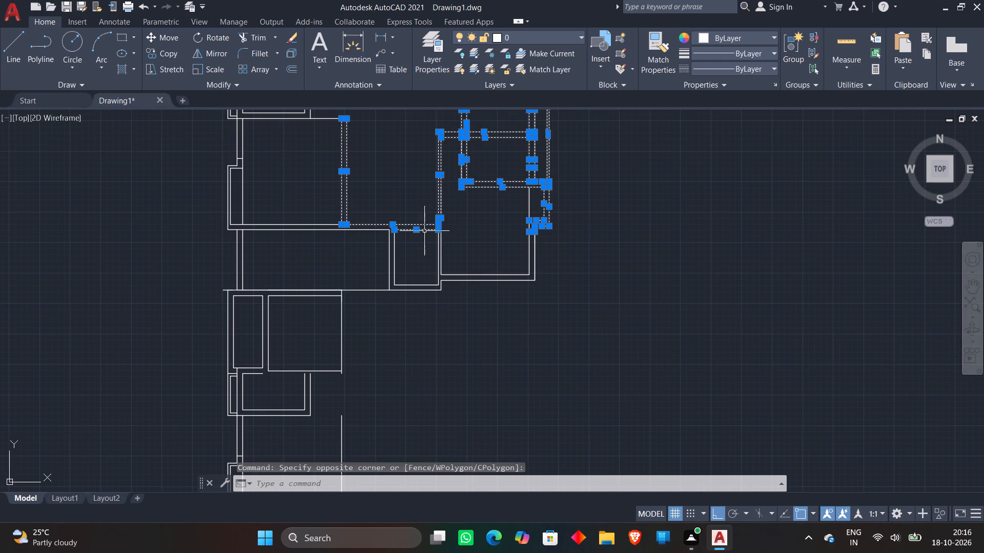
left_click(426, 218)
left_click(571, 294)
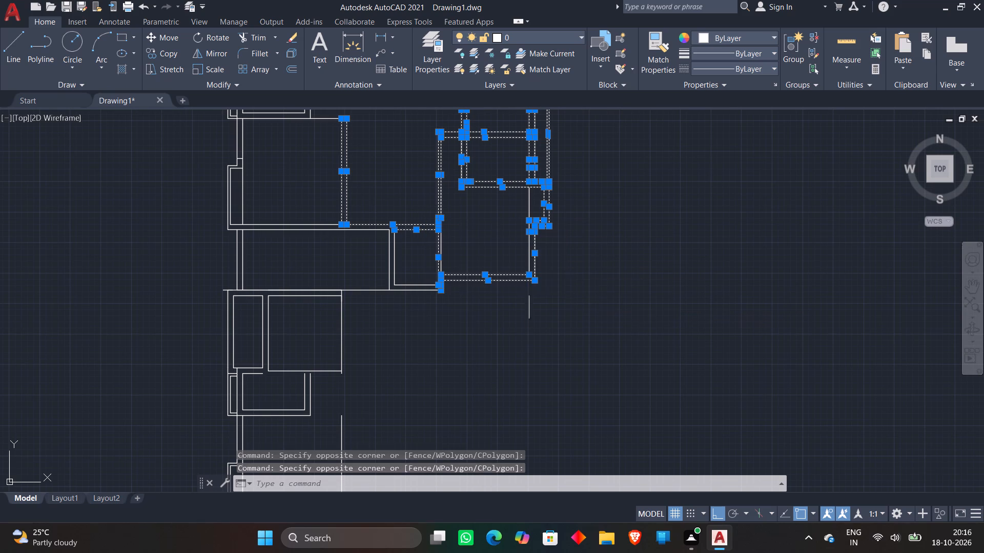
right_click(580, 289)
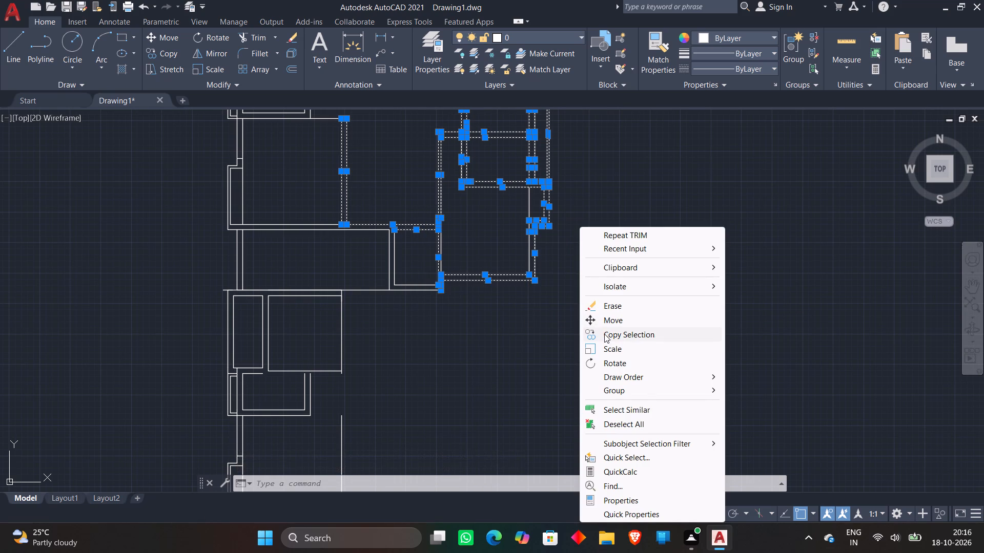
left_click(604, 334)
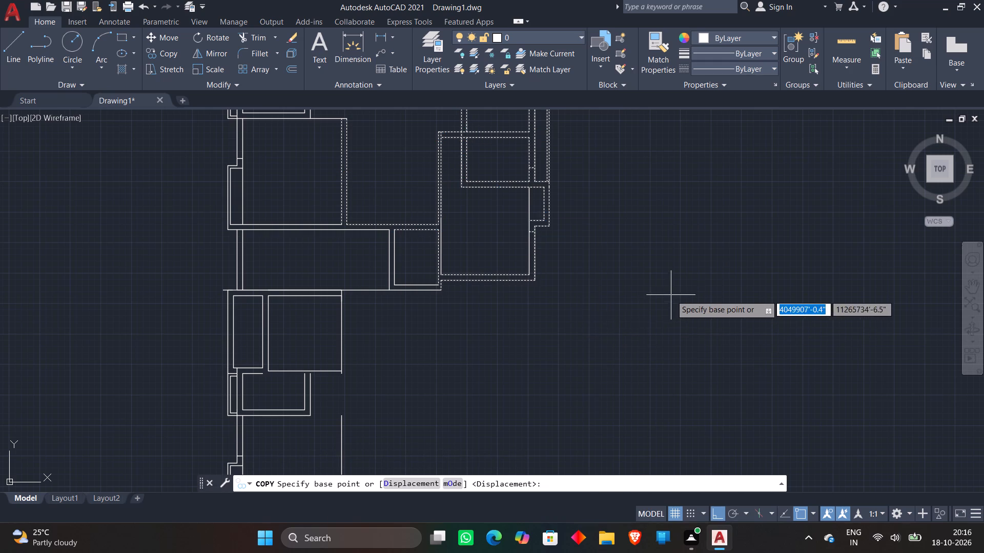
scroll(671, 295, "down", 3)
left_click(651, 272)
left_click(821, 303)
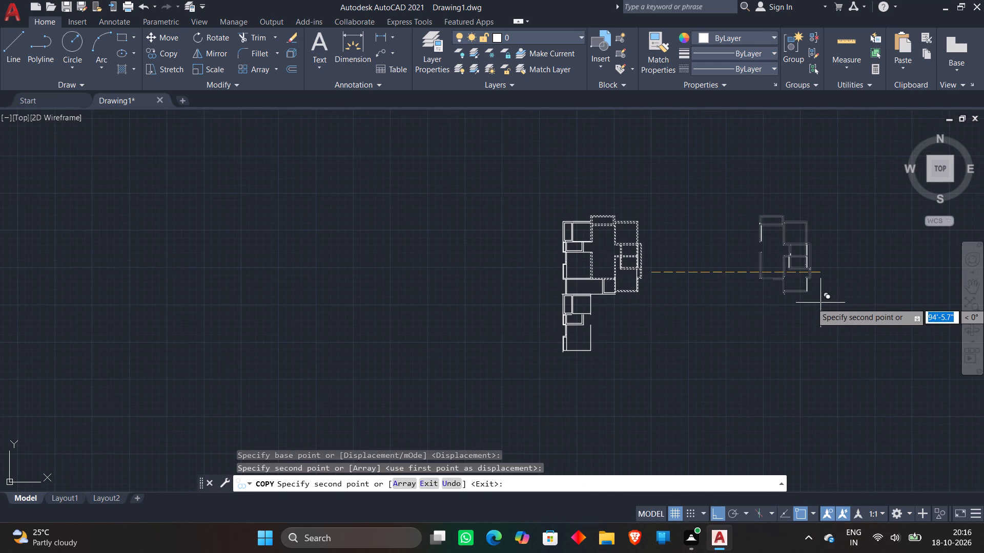
key("Escape")
Rotate the copied hall and right-hand room walls 180° about a point just southeast of them.
left_click(749, 198)
left_click(865, 350)
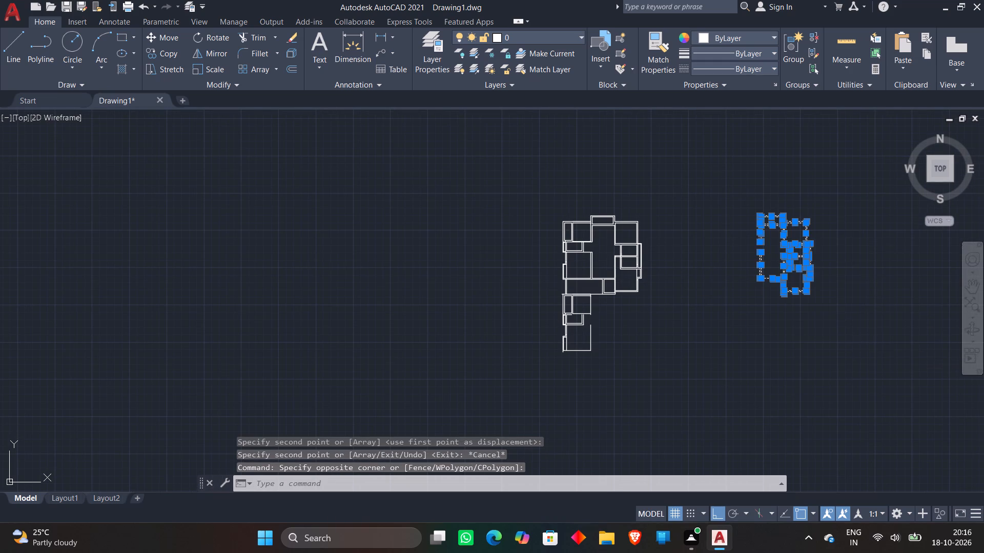
right_click(844, 319)
left_click(868, 159)
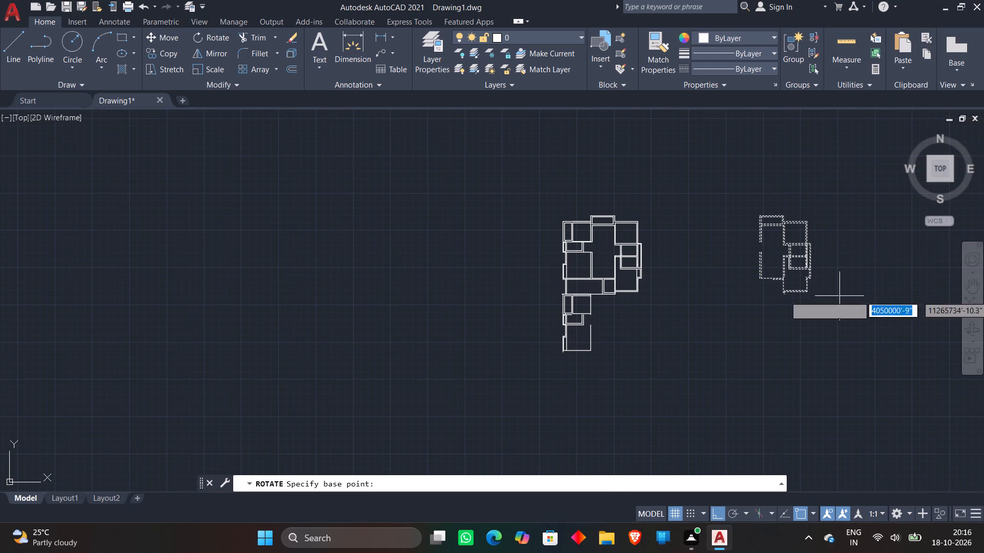
left_click(840, 297)
left_click(672, 235)
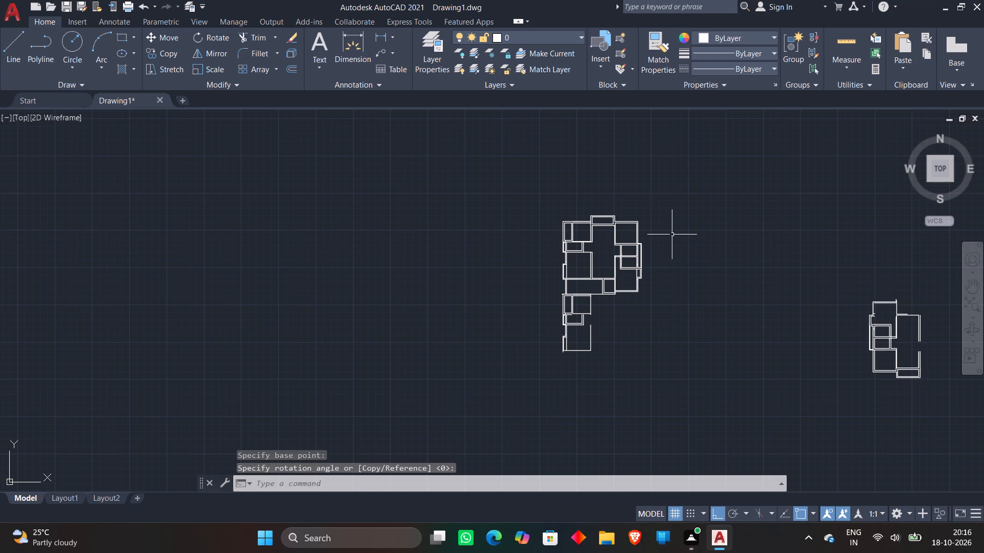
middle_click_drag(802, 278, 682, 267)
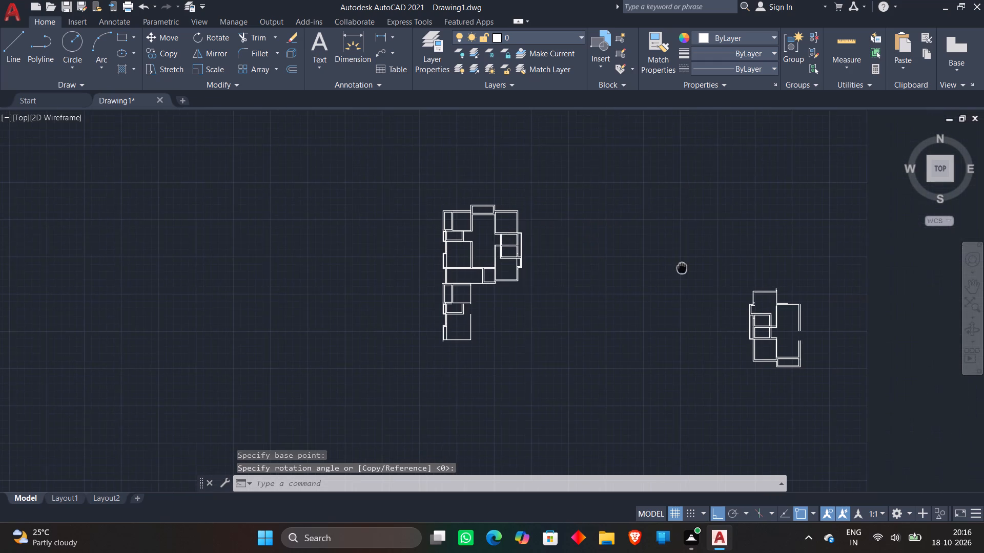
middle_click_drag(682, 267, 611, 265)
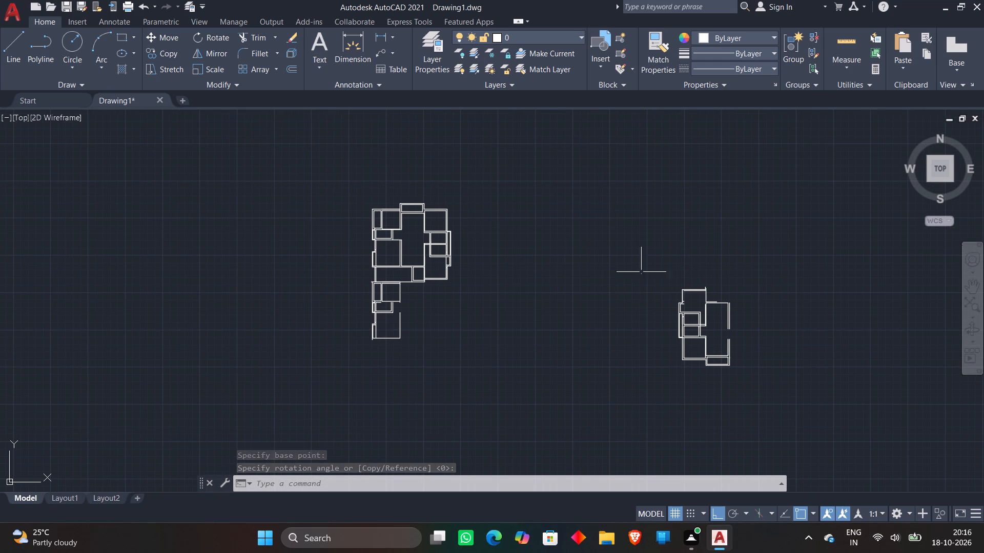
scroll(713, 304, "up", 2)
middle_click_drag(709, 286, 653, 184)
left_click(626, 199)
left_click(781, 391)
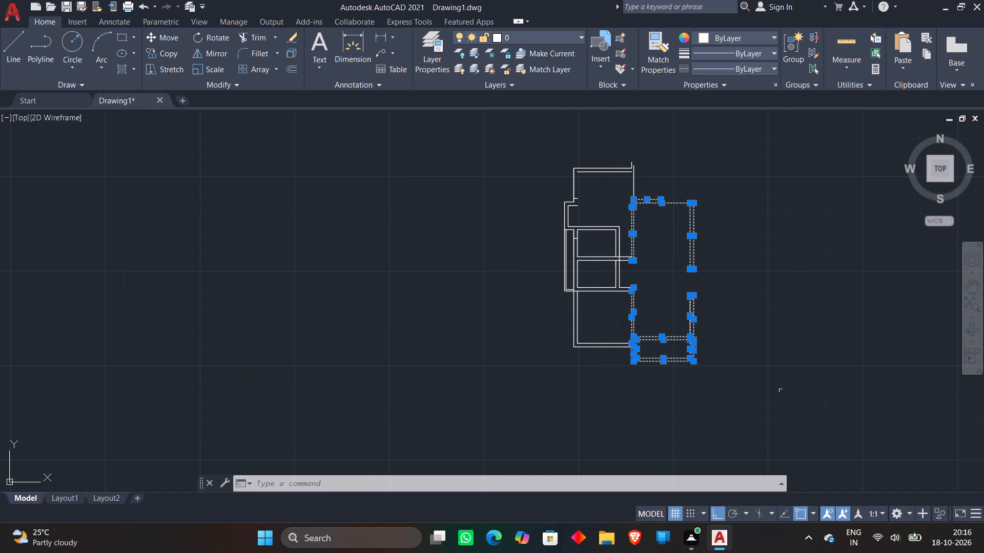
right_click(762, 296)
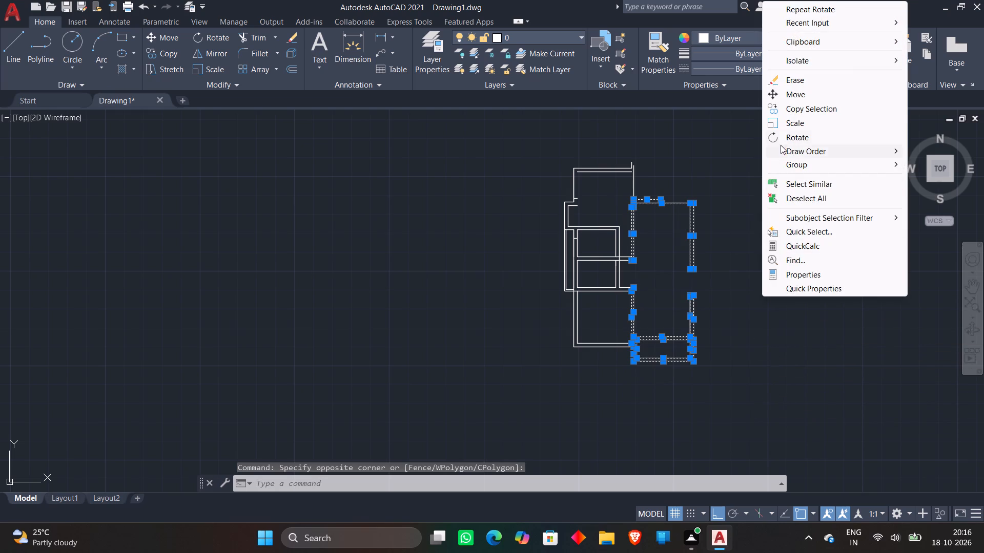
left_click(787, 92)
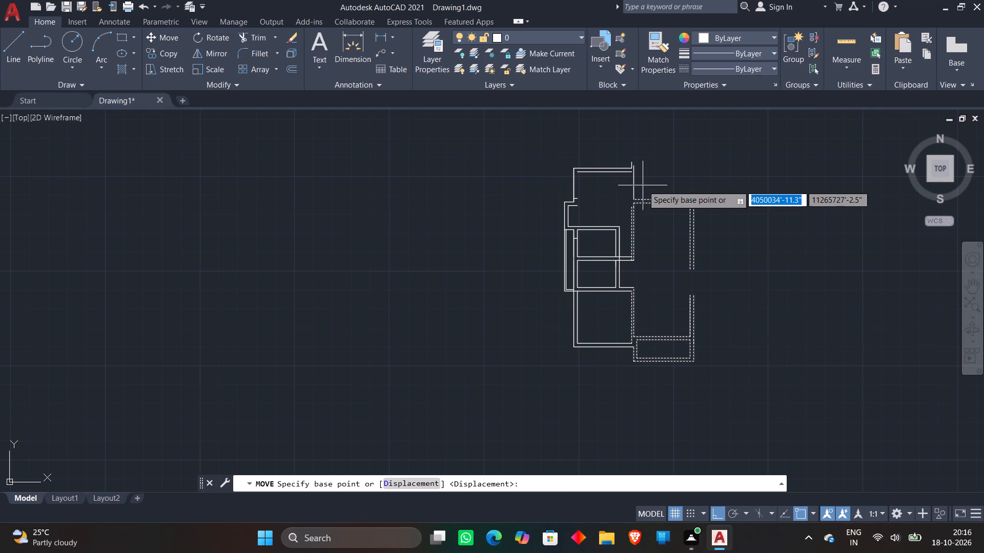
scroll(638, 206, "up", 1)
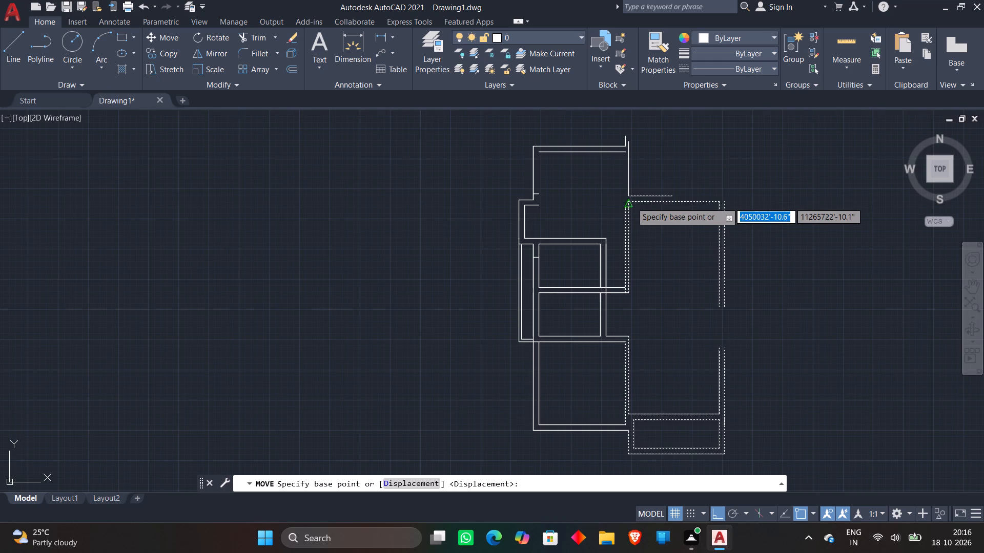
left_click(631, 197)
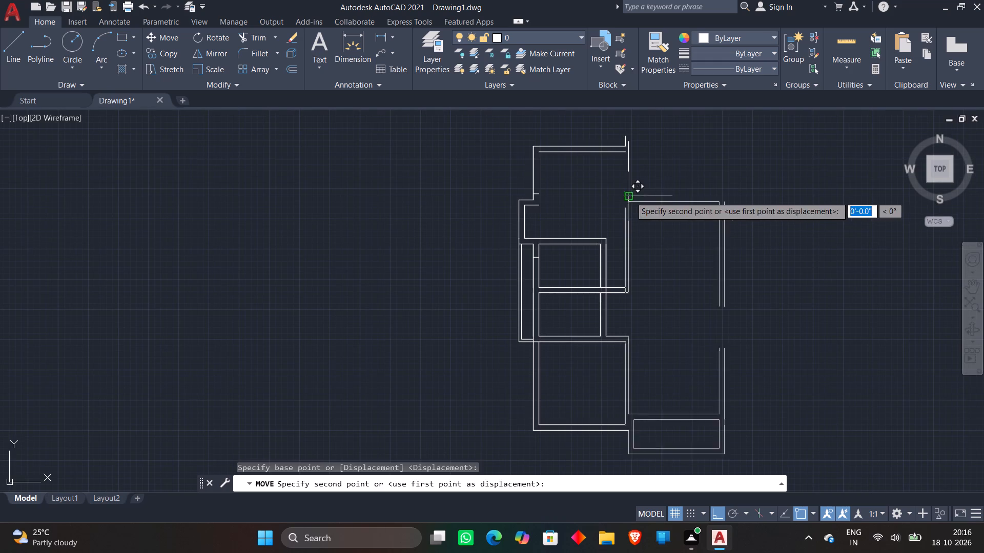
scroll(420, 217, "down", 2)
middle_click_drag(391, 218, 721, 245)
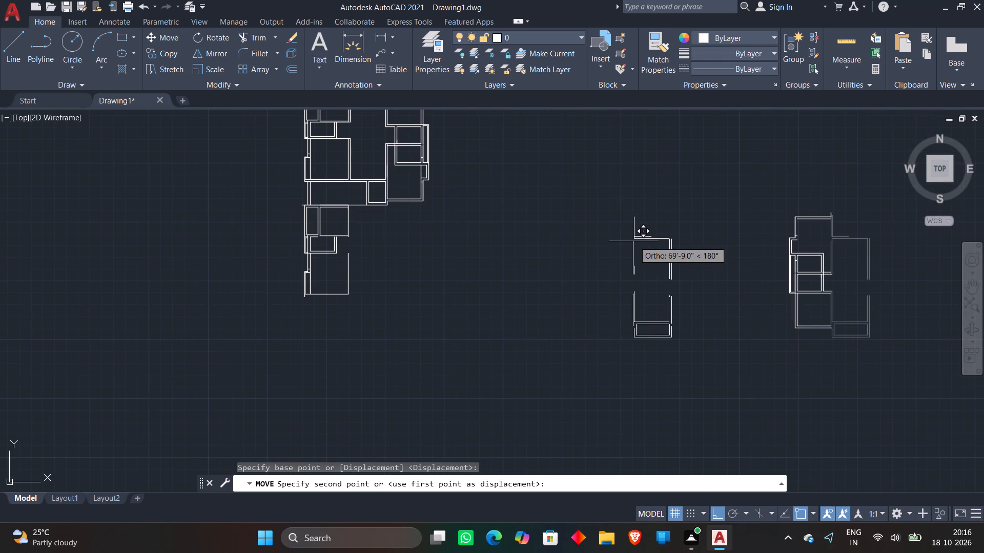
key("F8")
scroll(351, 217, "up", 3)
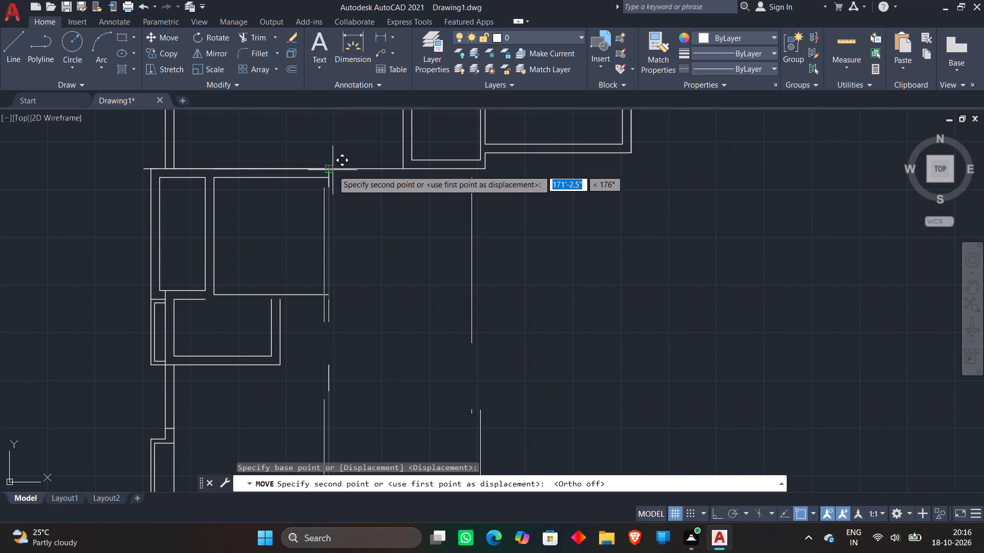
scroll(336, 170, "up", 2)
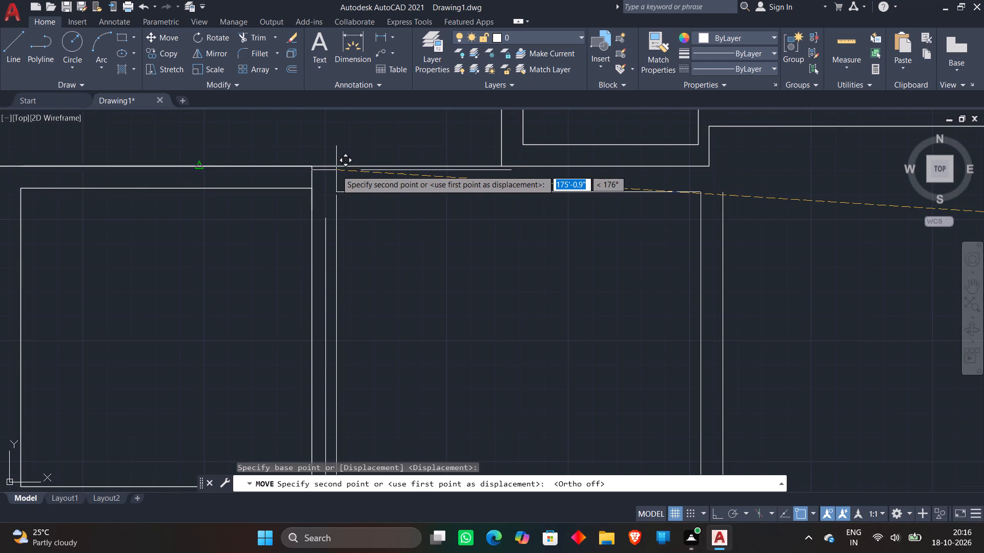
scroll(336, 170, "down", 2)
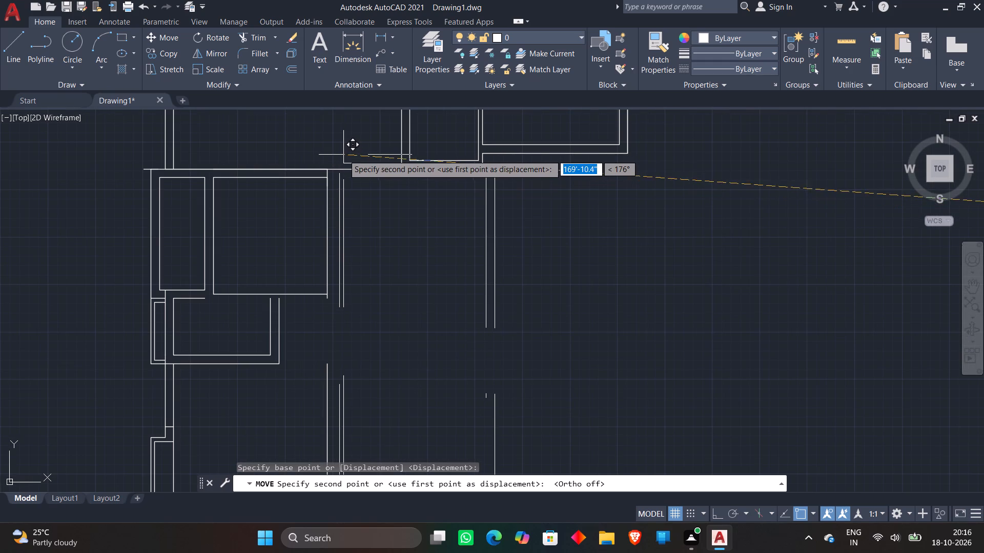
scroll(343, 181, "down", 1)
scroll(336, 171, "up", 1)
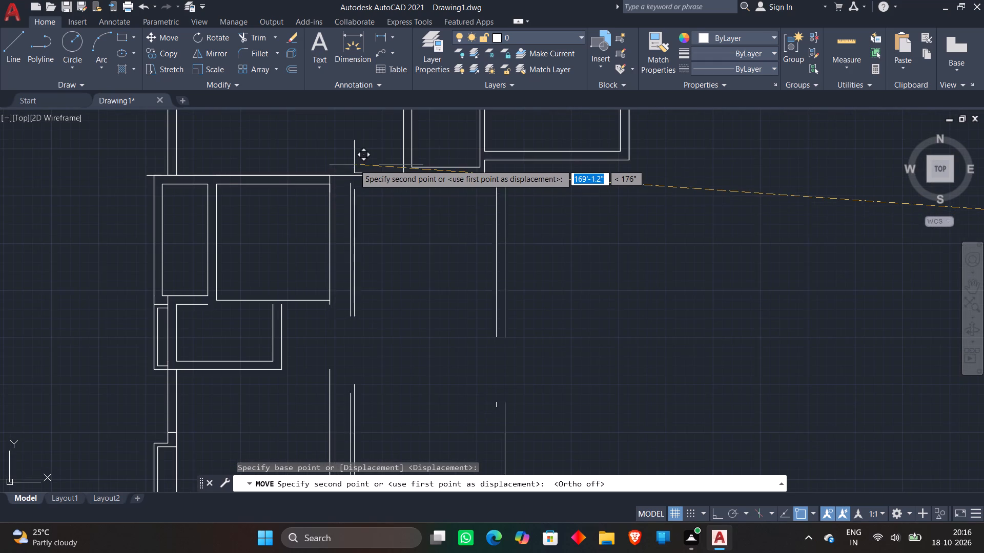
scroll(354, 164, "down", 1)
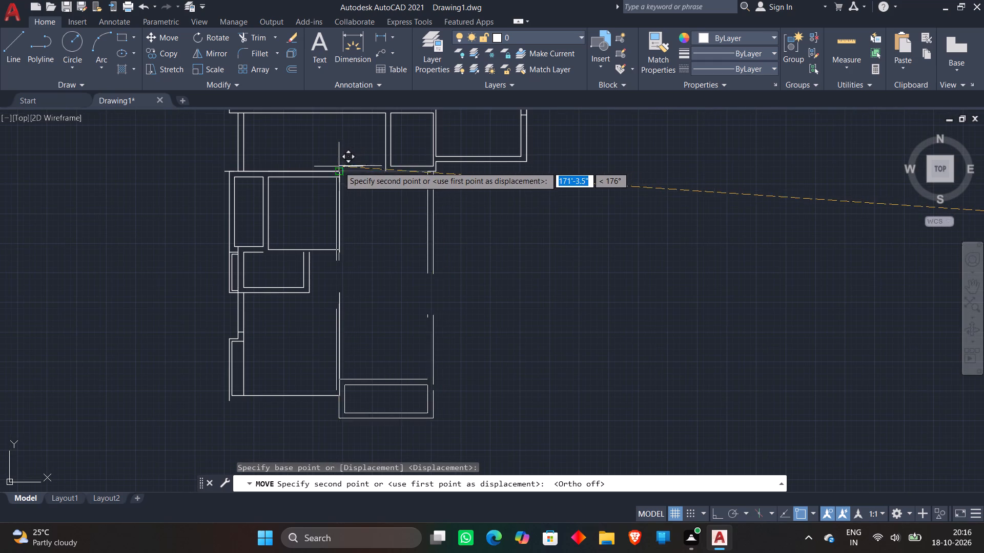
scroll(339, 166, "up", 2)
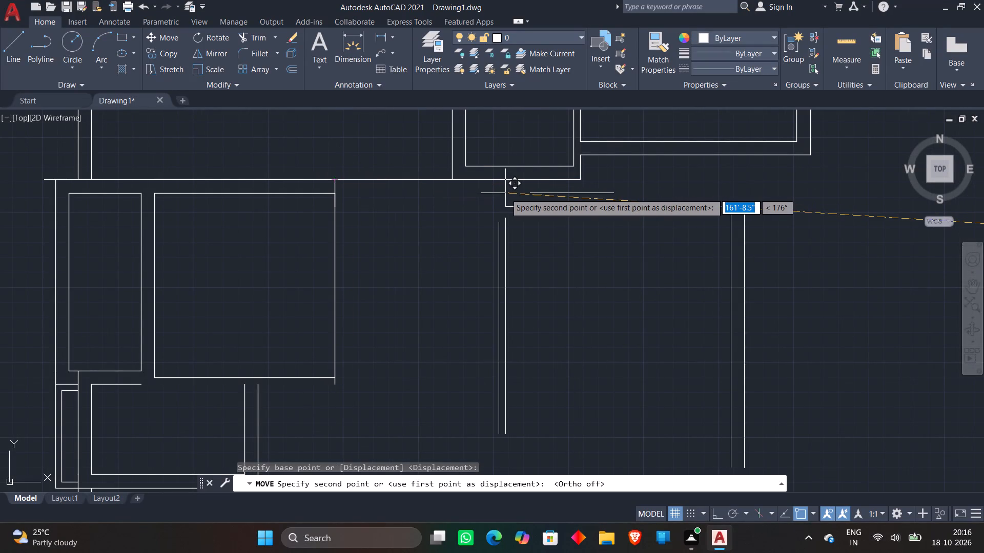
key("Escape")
Move the rotated central hall's walls from their inner top-left corner to the open space east of the copied left-hand rooms, just below the original plan.
scroll(654, 210, "down", 3)
scroll(784, 254, "down", 2)
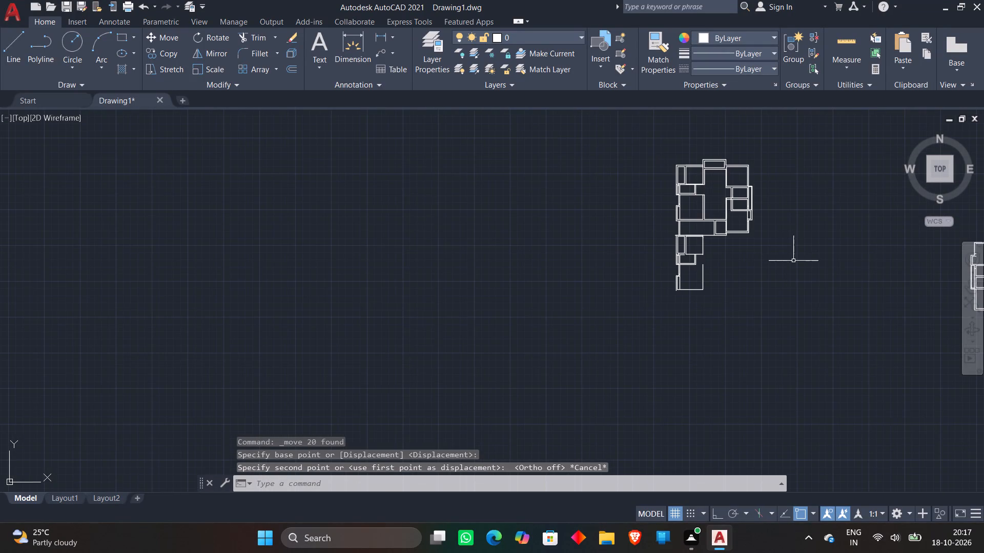
middle_click_drag(794, 261, 595, 258)
scroll(841, 251, "up", 2)
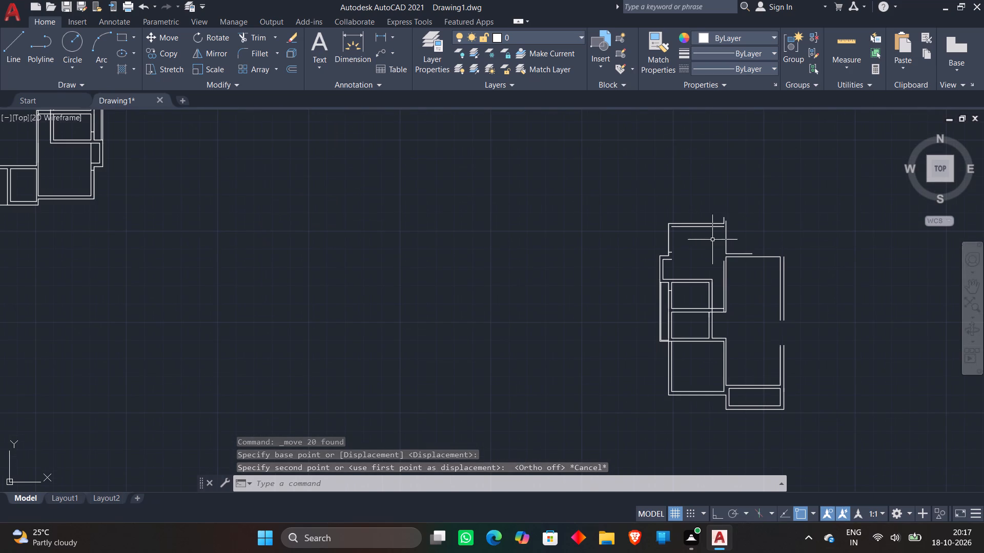
left_click(717, 240)
left_click(836, 422)
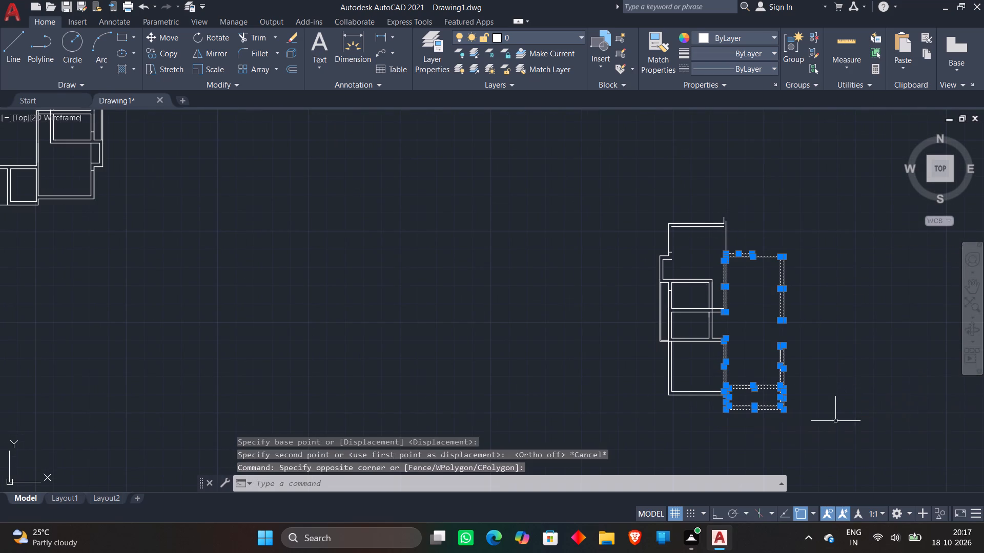
right_click(549, 295)
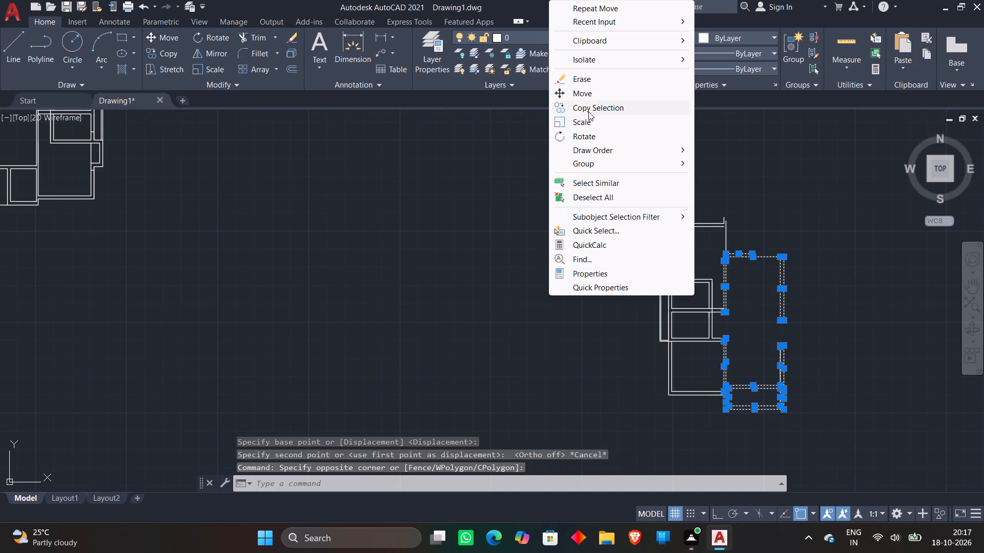
left_click(628, 95)
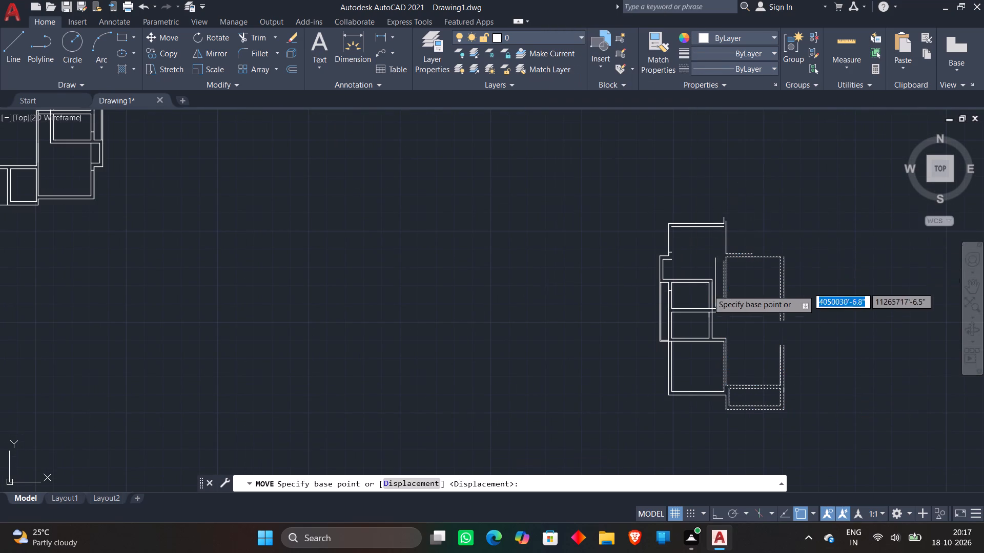
scroll(719, 253, "up", 4)
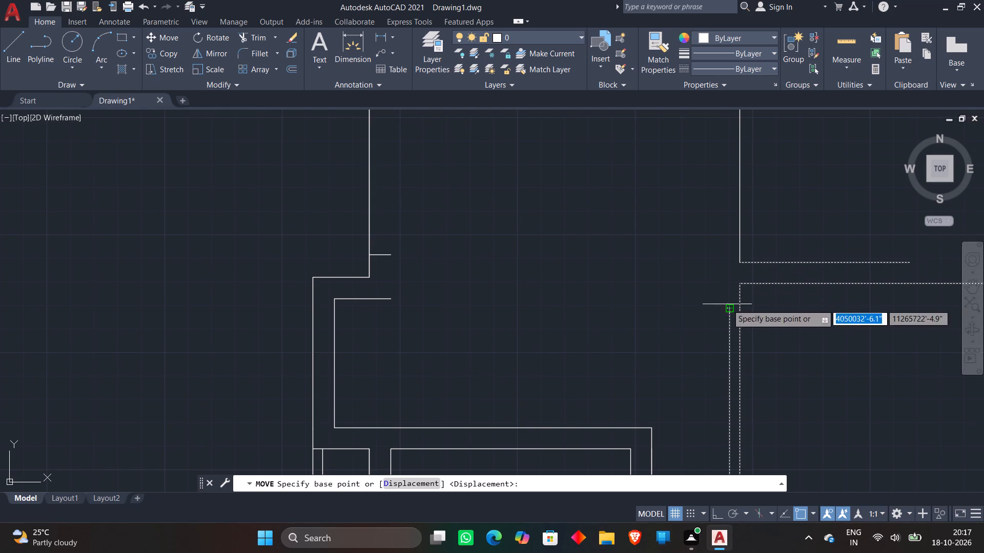
left_click(739, 282)
scroll(538, 212, "down", 3)
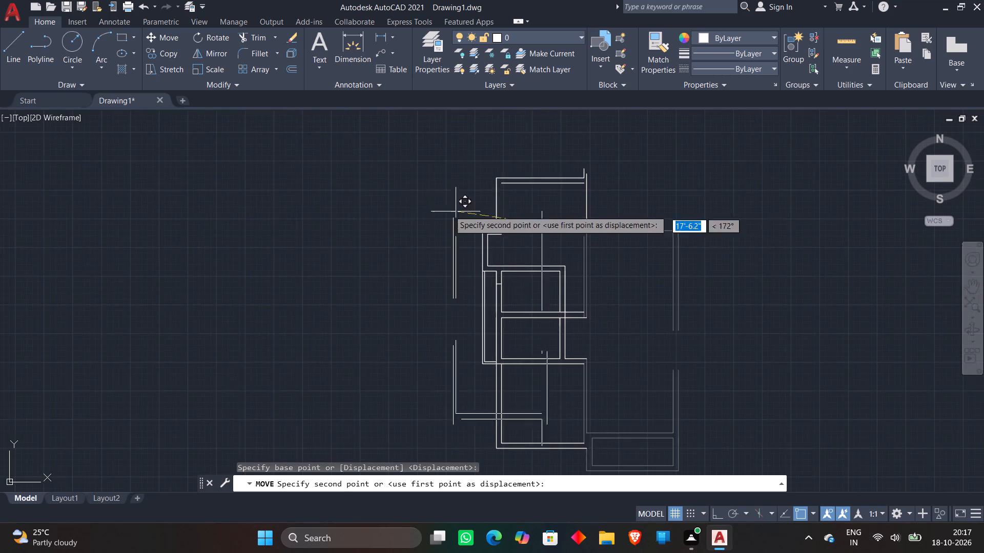
scroll(401, 214, "down", 1)
middle_click_drag(333, 222, 624, 247)
middle_click_drag(133, 209, 319, 245)
scroll(282, 239, "up", 3)
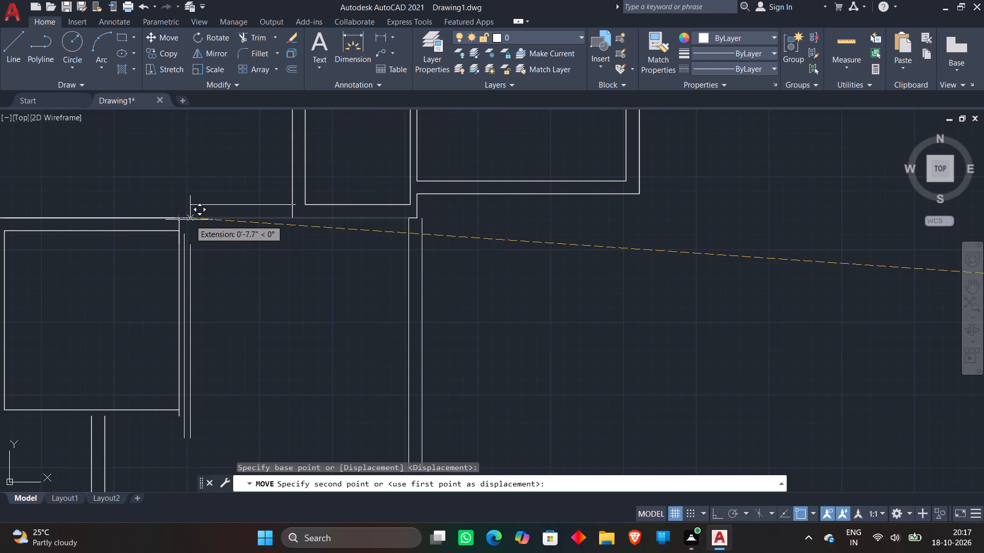
scroll(194, 219, "down", 1)
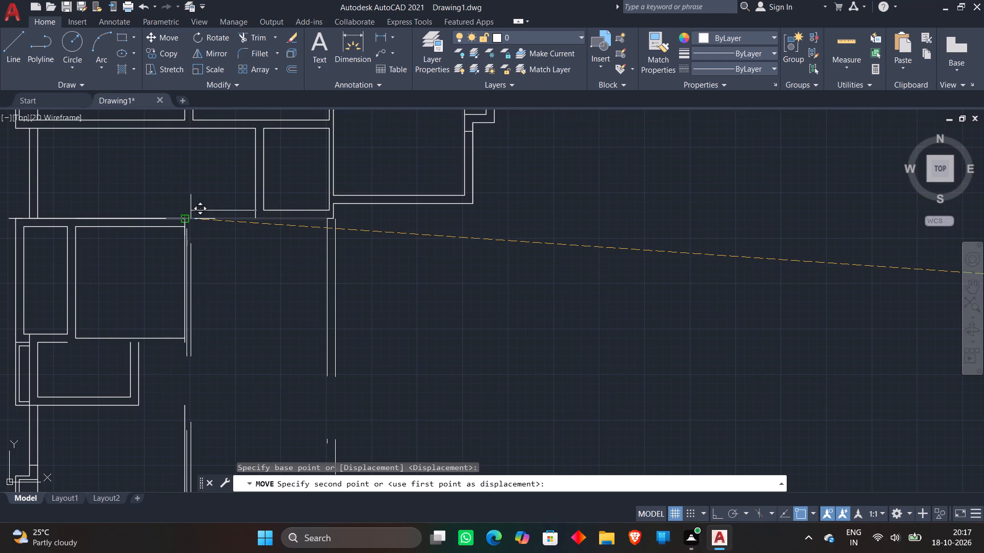
left_click(538, 222)
key("Escape")
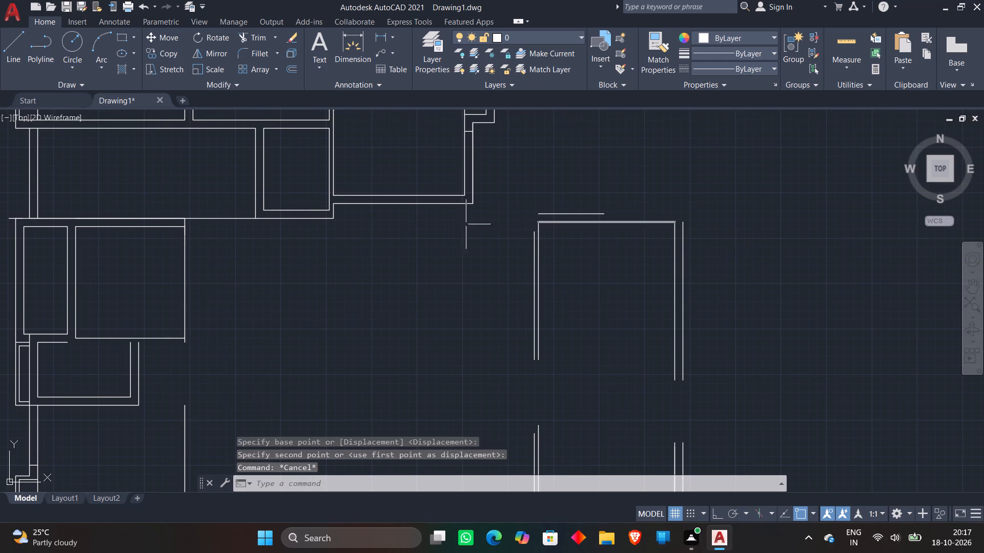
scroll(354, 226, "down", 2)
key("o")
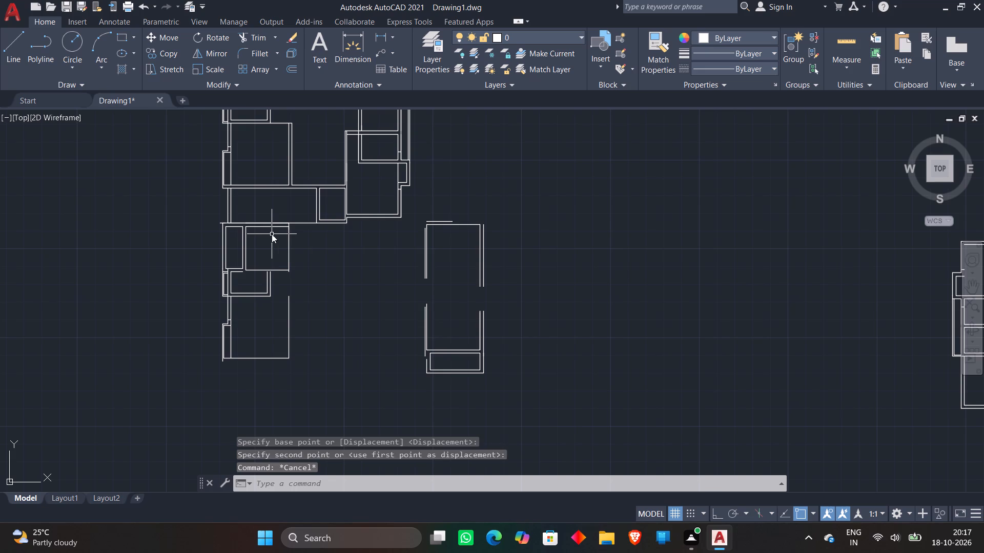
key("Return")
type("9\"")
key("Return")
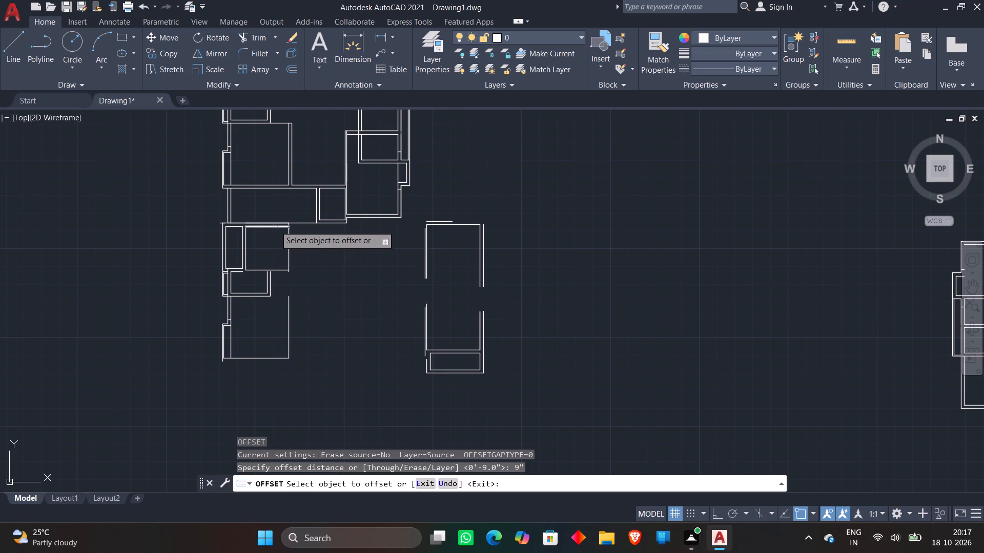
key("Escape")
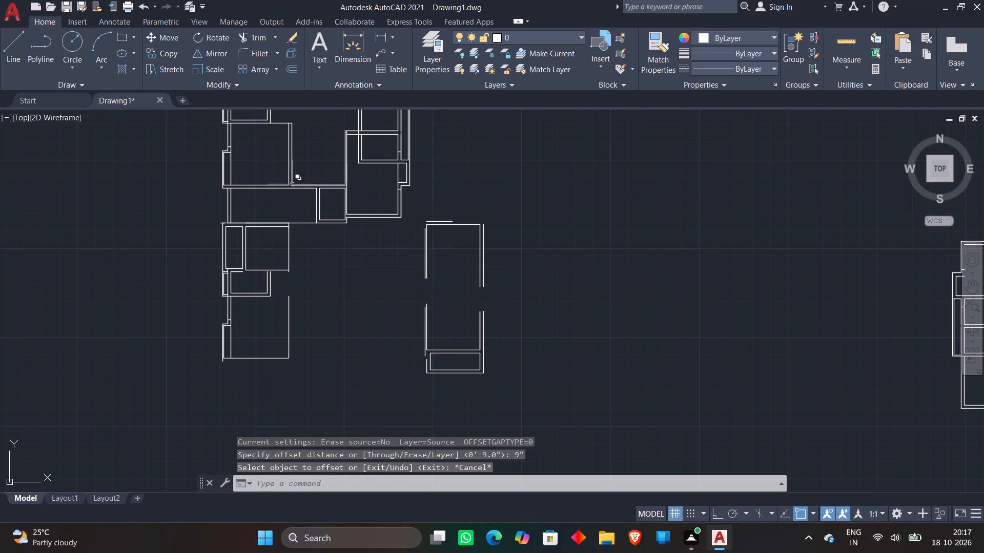
Draw a vertical guide line from the central hall's inner lower-left corner down past the original plan's bottom line.
scroll(293, 161, "up", 2)
key("l")
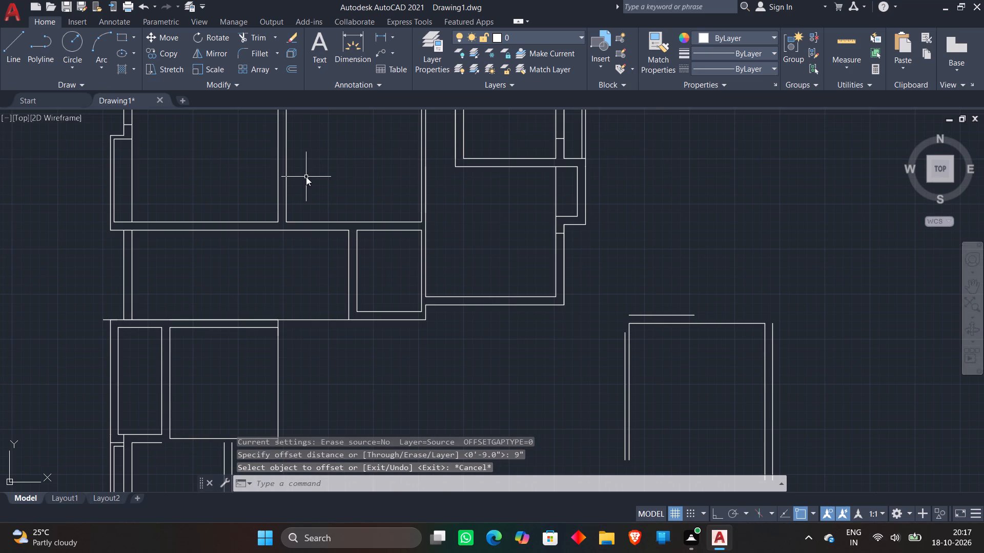
key("Return")
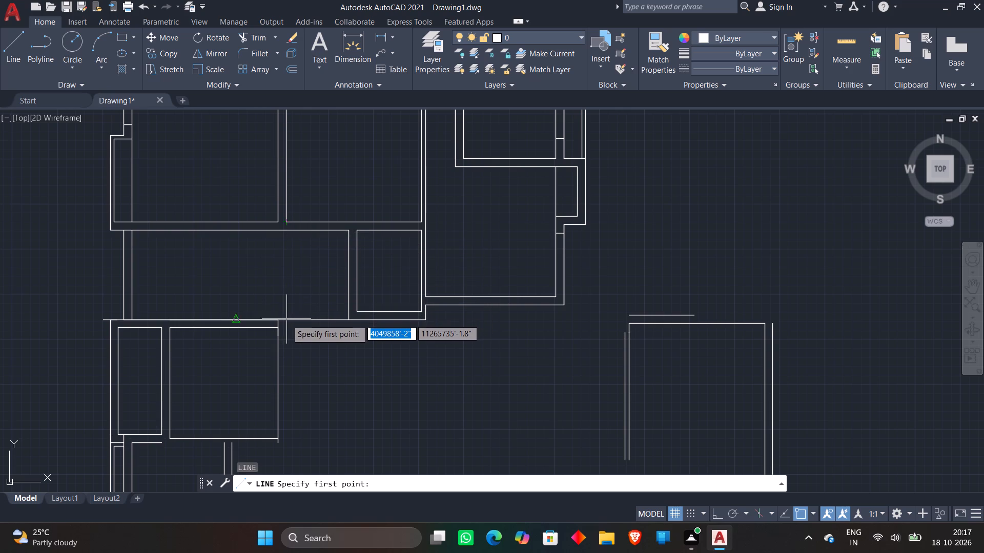
left_click(289, 223)
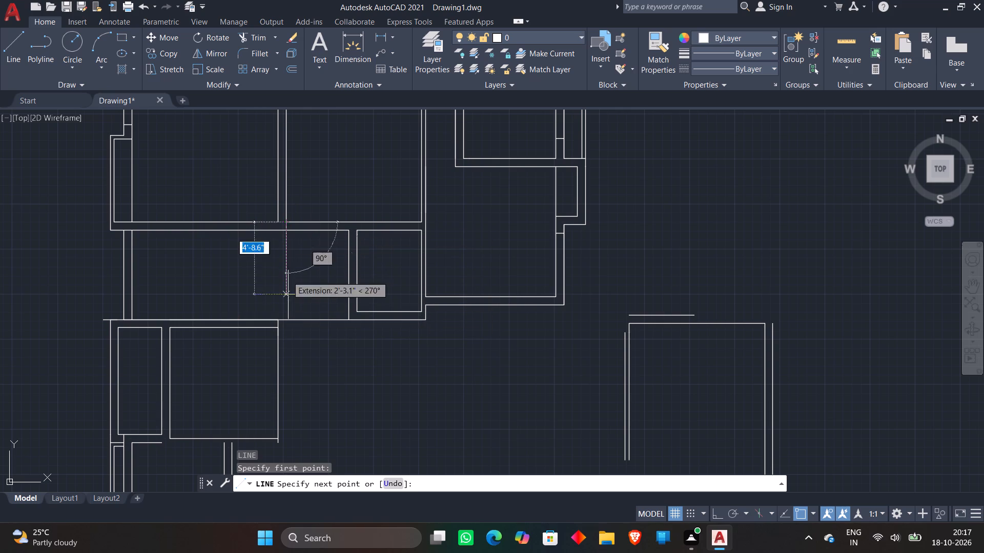
left_click(290, 332)
key("Escape")
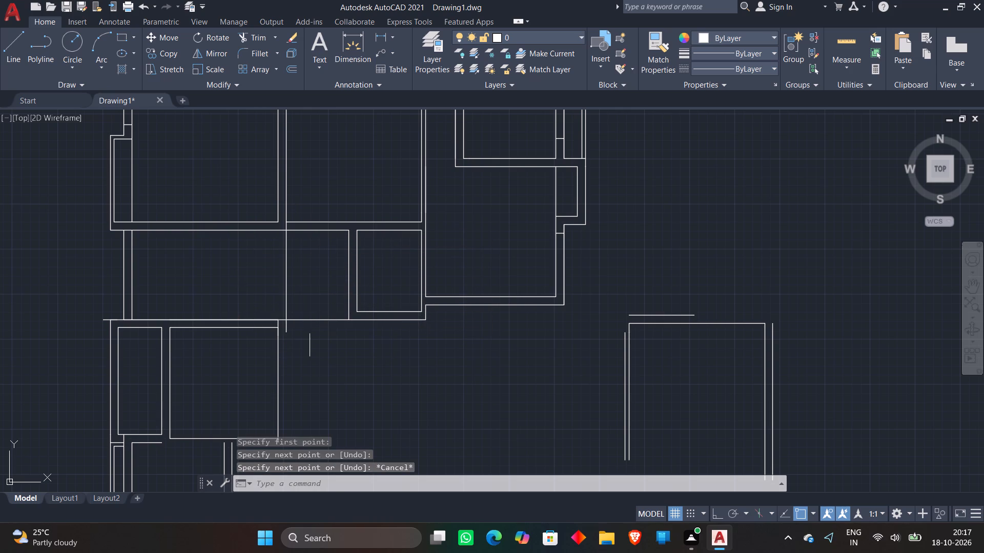
Trim the plan's bottom line between the copied rooms' inner wall and the guide line, and remove the guide line completely.
type("tr")
key("space")
scroll(285, 318, "up", 2)
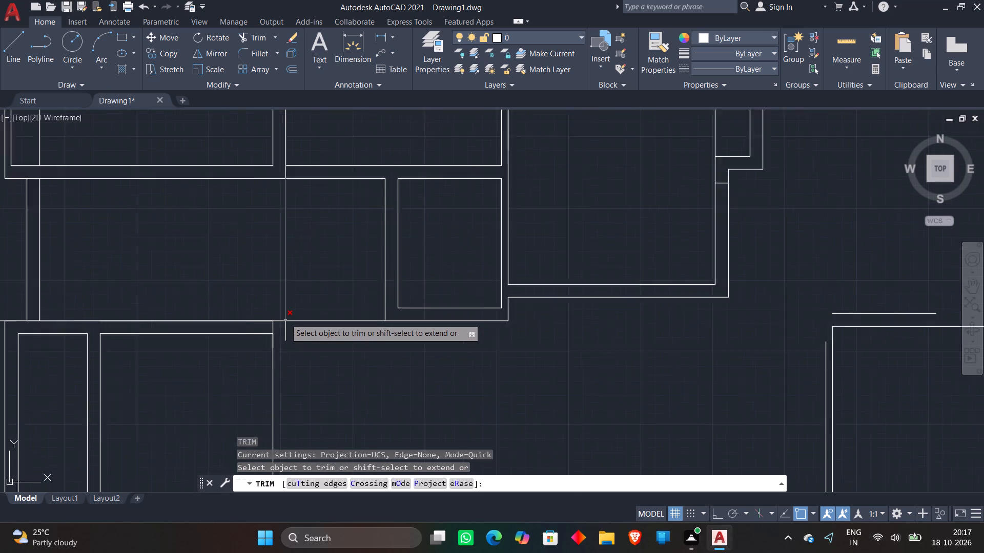
left_click(281, 324)
left_click(284, 288)
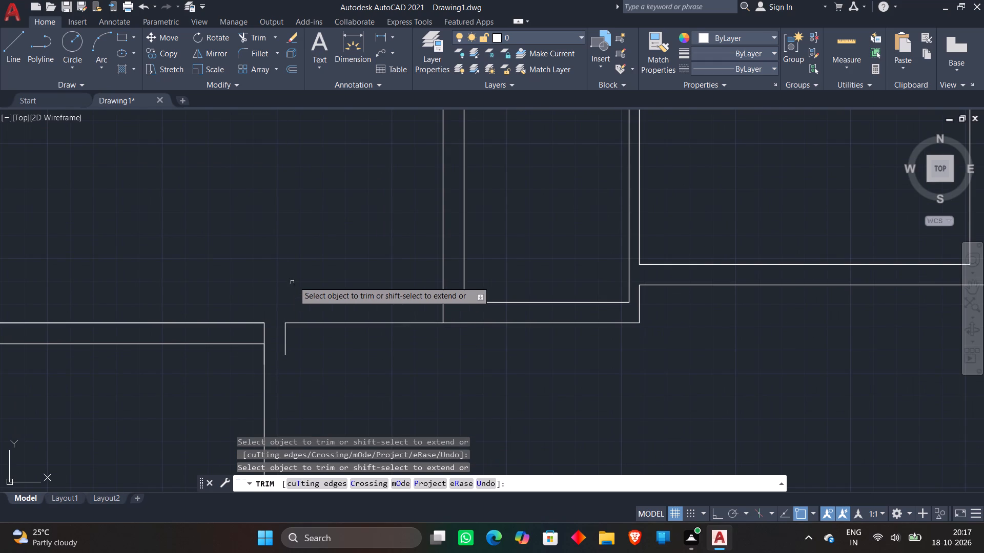
key("Escape")
scroll(311, 271, "down", 3)
left_click(306, 292)
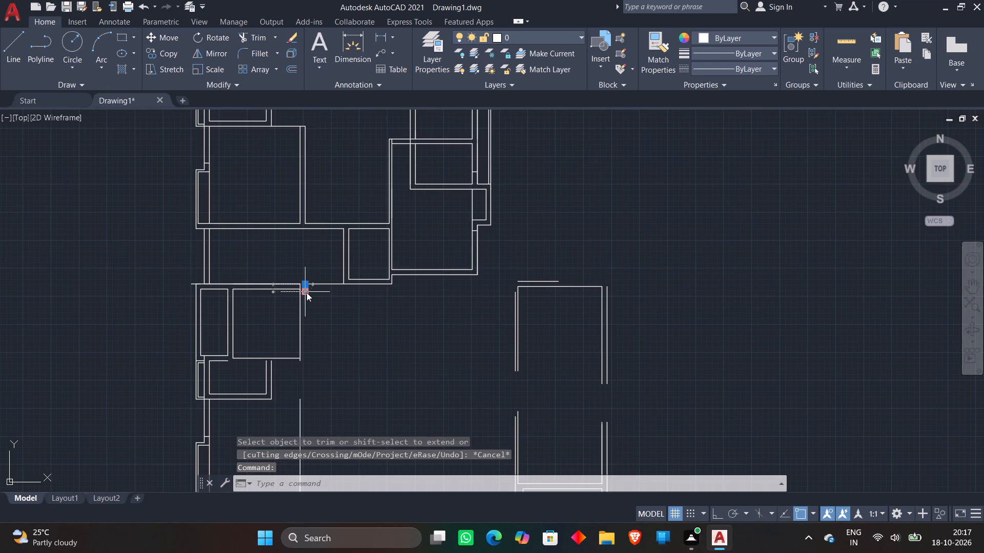
key("Delete")
key("Delete")
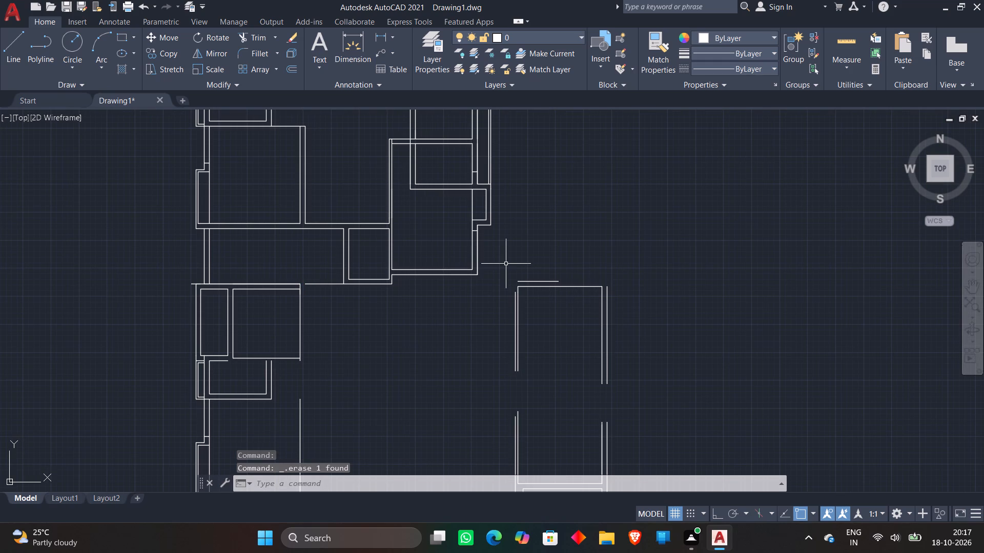
Erase the upper and lower outer line segments along the rotated hall's west wall.
left_click(514, 313)
key("Delete")
scroll(530, 241, "down", 2)
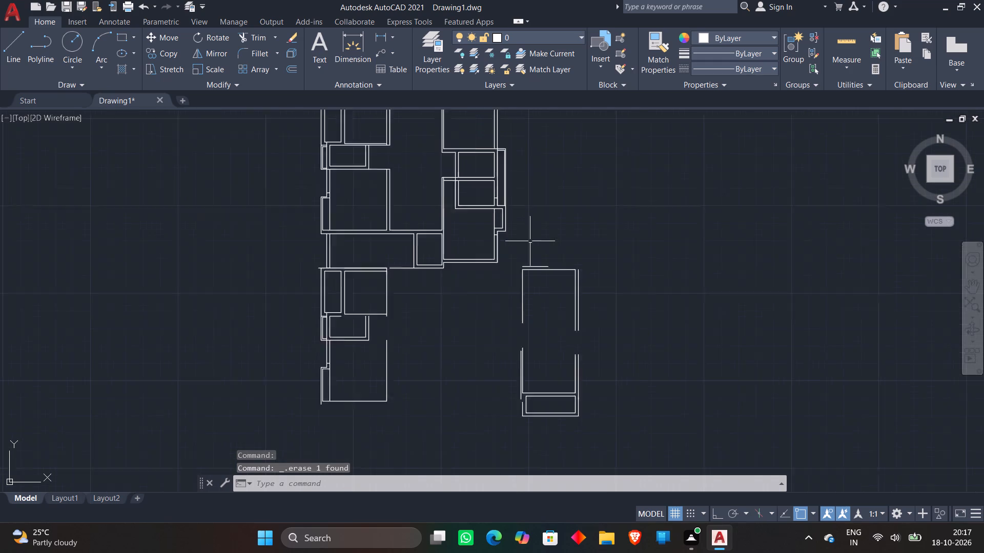
middle_click_drag(530, 241, 602, 196)
scroll(586, 291, "up", 2)
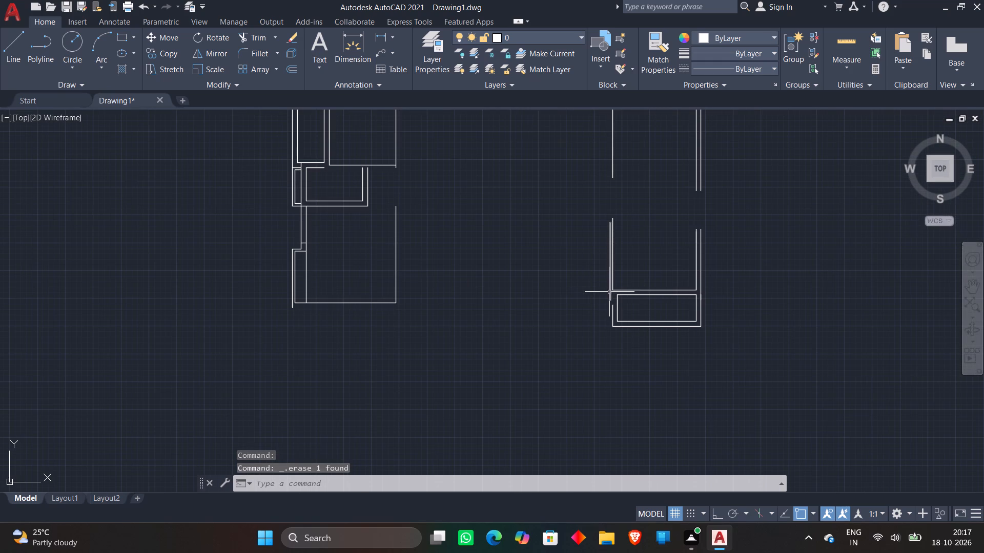
left_click(610, 292)
key("Delete")
Move the rotated hall's walls from their inner top-left corner to the trimmed end of the plan's bottom line beside the copied rooms.
scroll(580, 267, "down", 1)
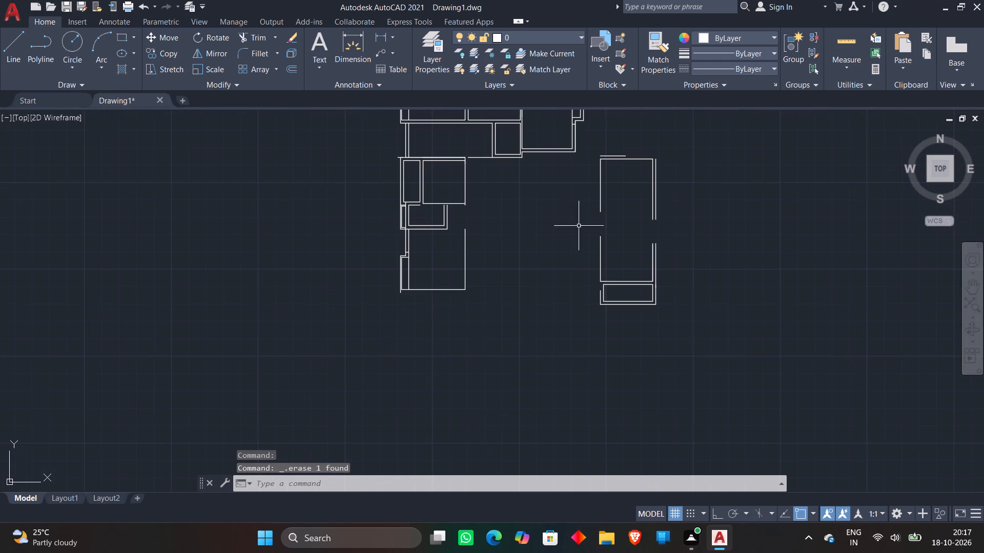
left_click(590, 148)
left_click(689, 345)
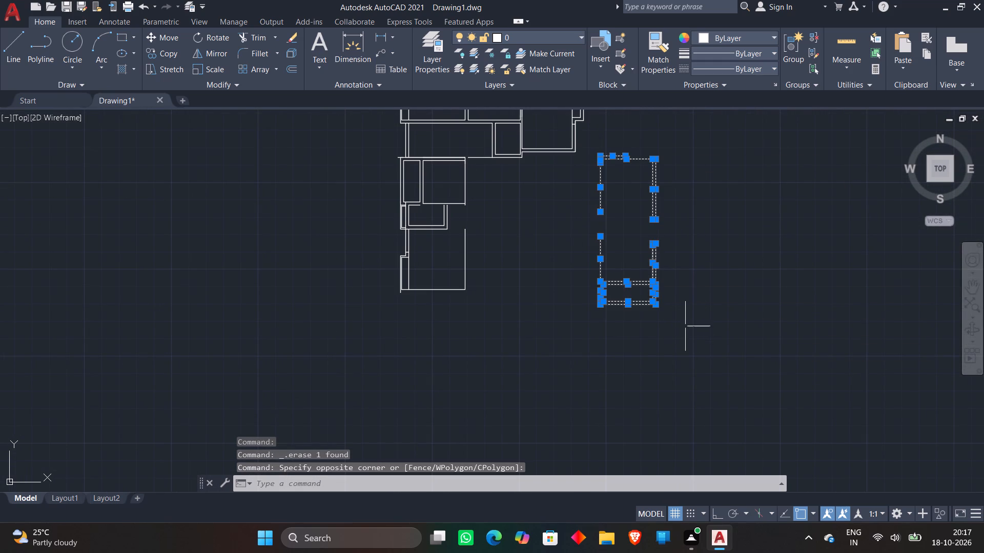
type("m")
key("space")
scroll(602, 160, "up", 3)
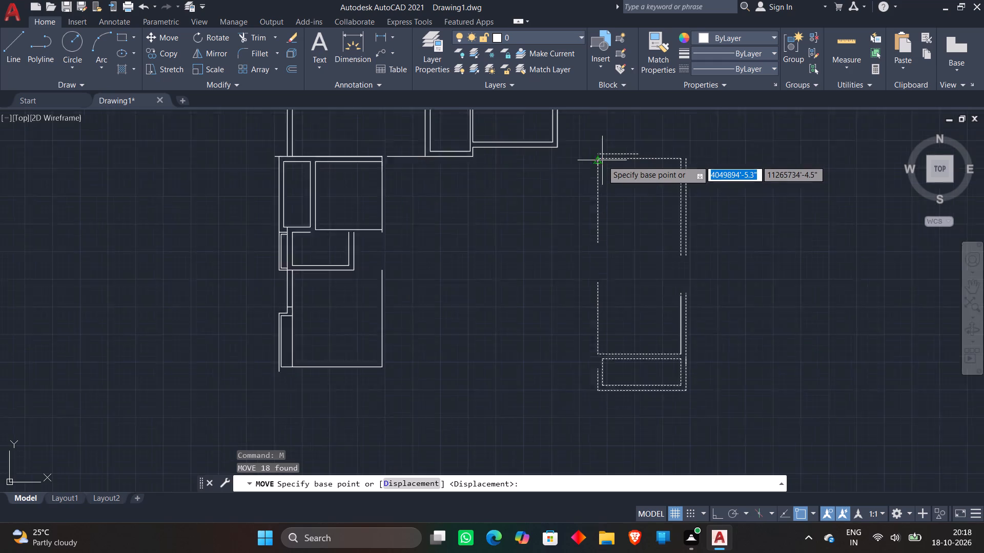
left_click(588, 157)
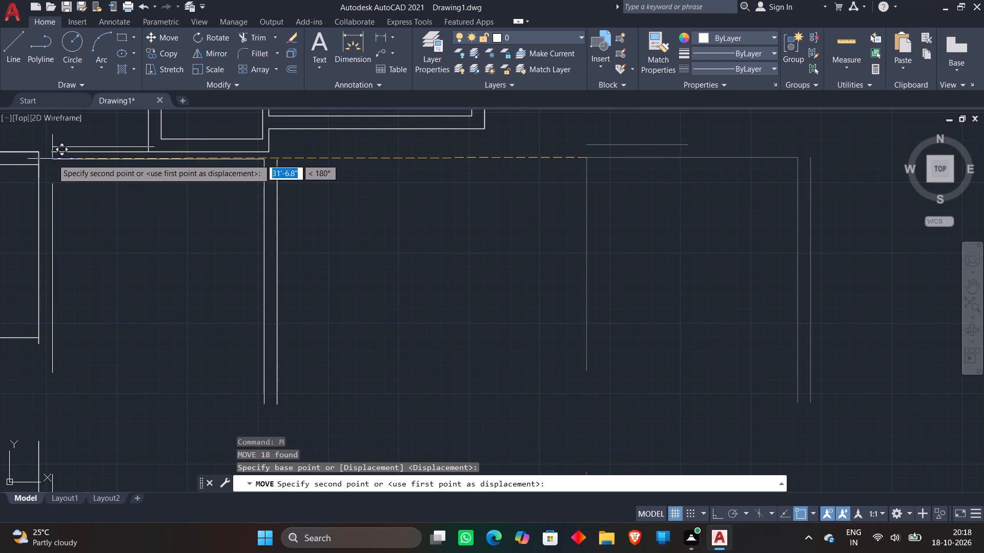
left_click(52, 153)
key("Escape")
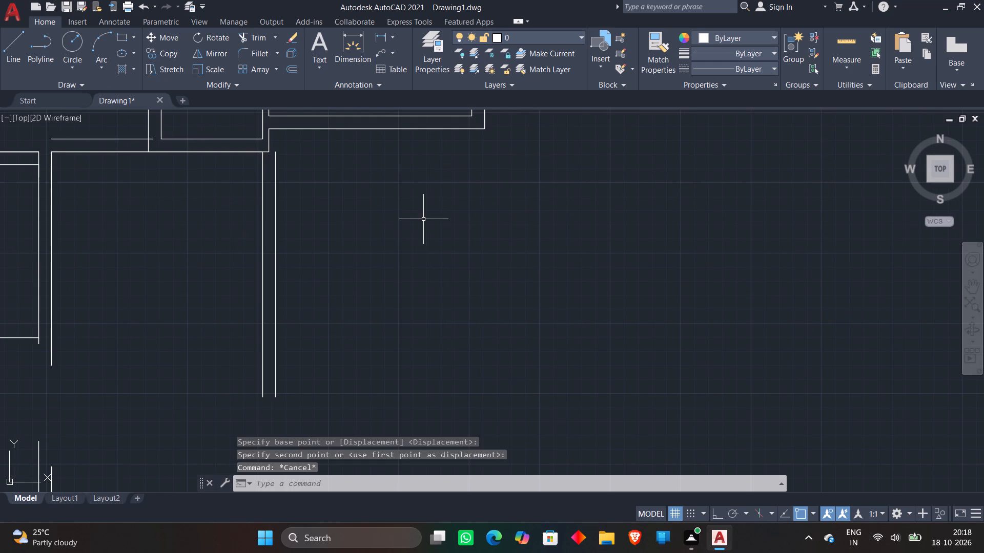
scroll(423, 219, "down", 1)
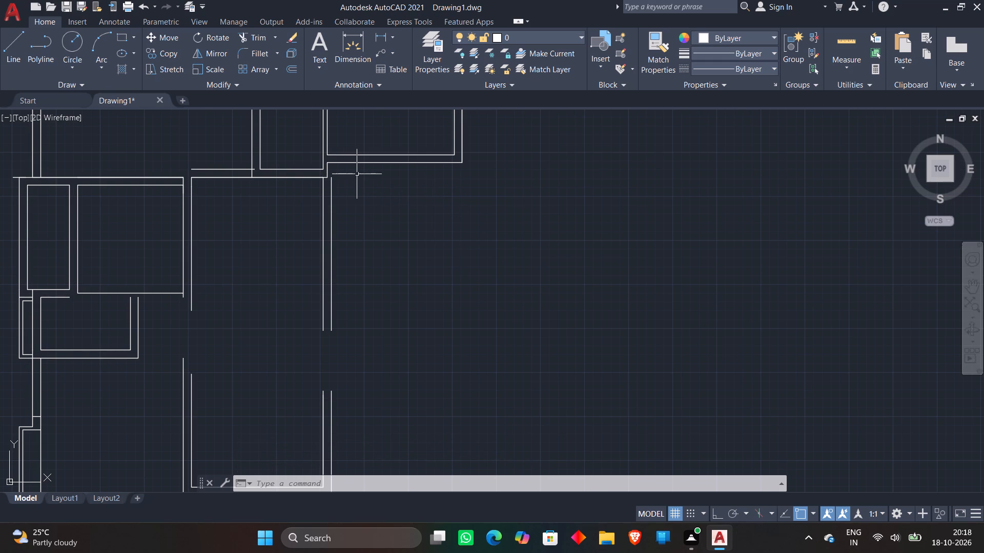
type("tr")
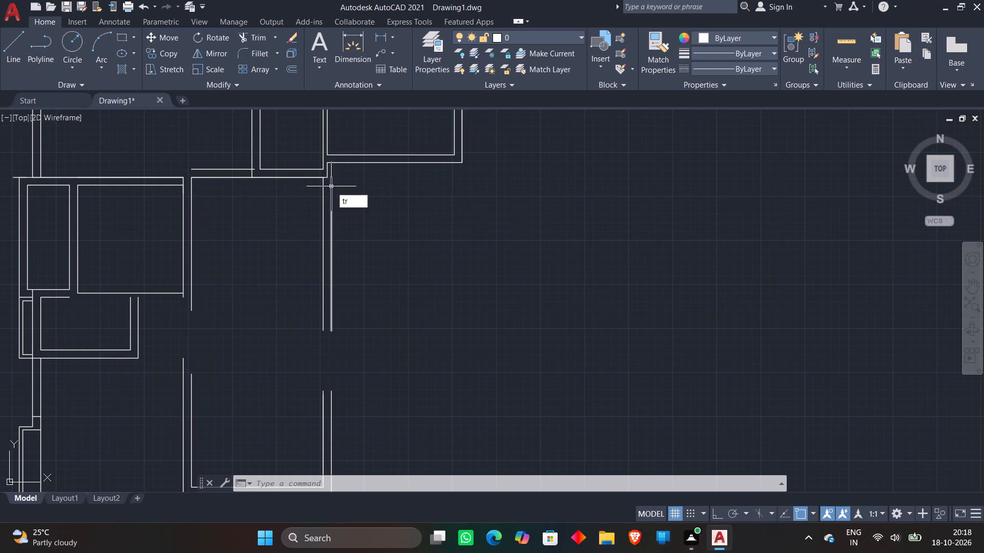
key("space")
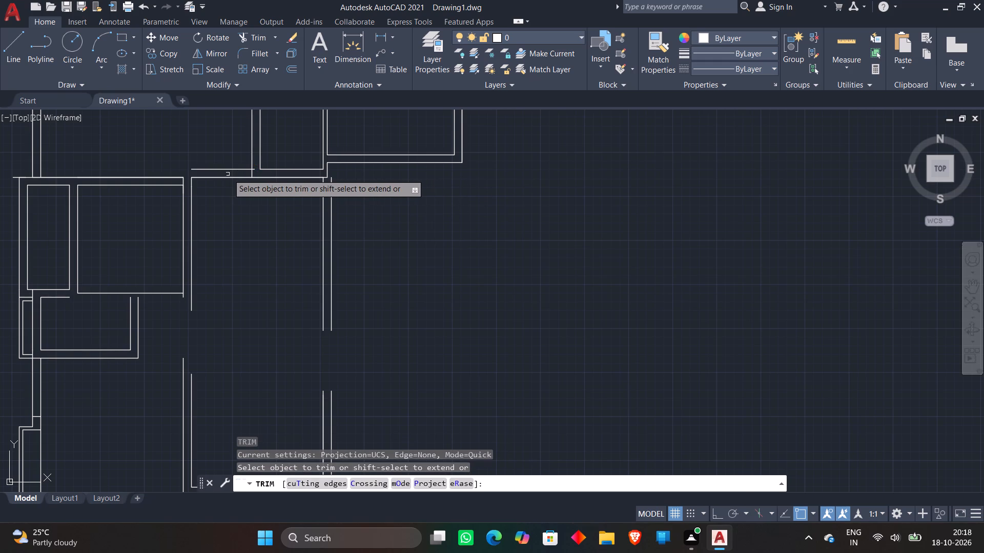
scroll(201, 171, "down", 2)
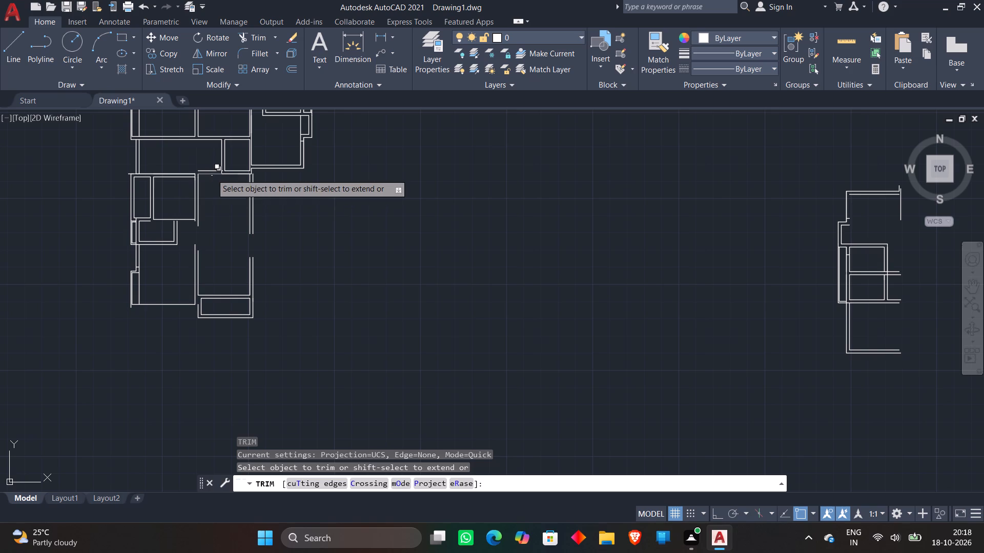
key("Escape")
Move the rotated hall's walls, together with the wall lines along its top edge, 9" straight down from their top-left endpoint.
scroll(199, 168, "up", 1)
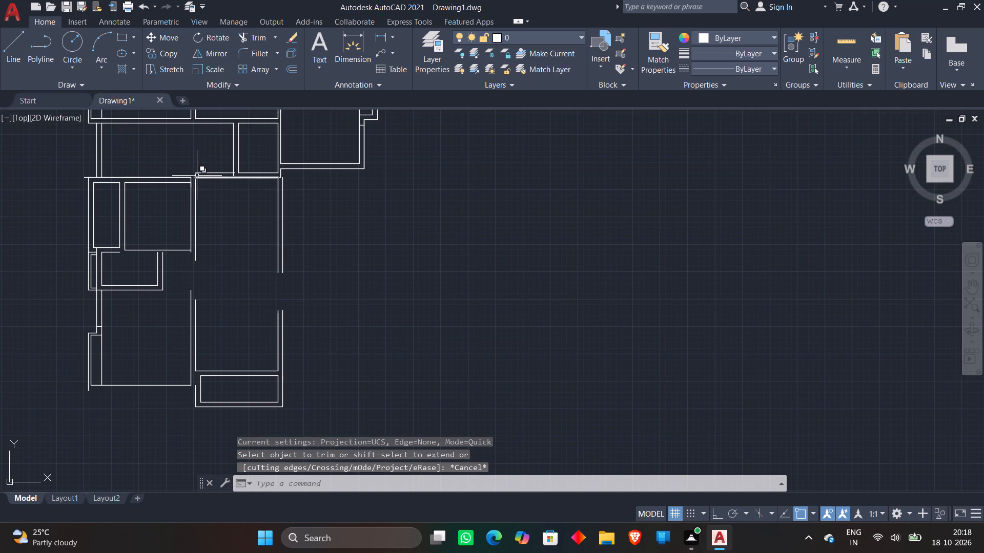
scroll(197, 175, "up", 2)
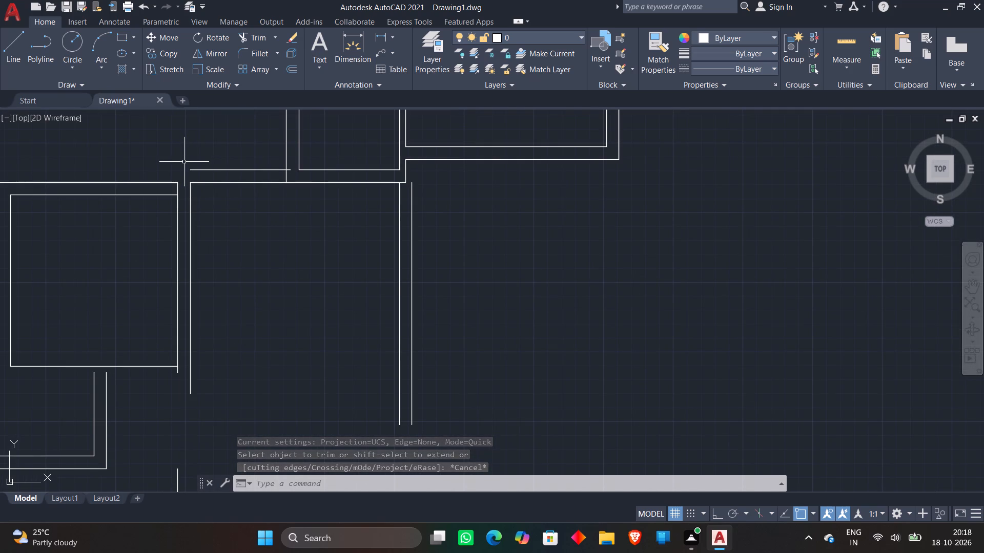
left_click(184, 162)
scroll(493, 322, "down", 2)
middle_click_drag(493, 332, 495, 271)
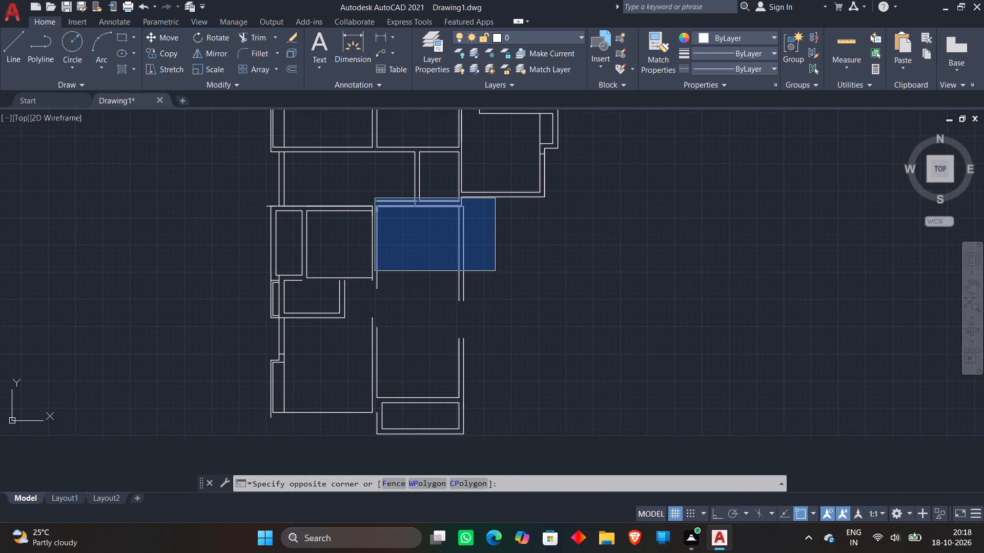
left_click(484, 437)
key("m")
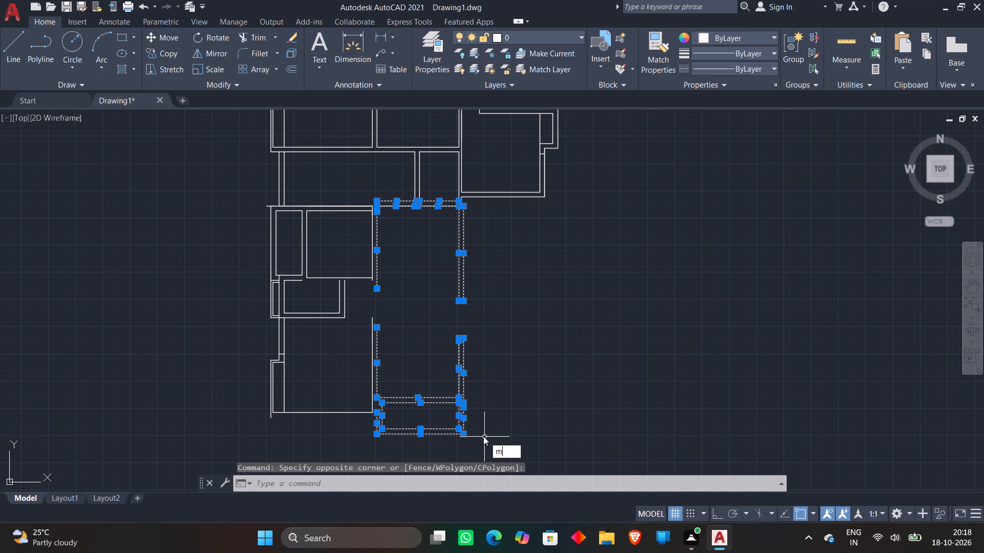
key("space")
scroll(370, 200, "up", 1)
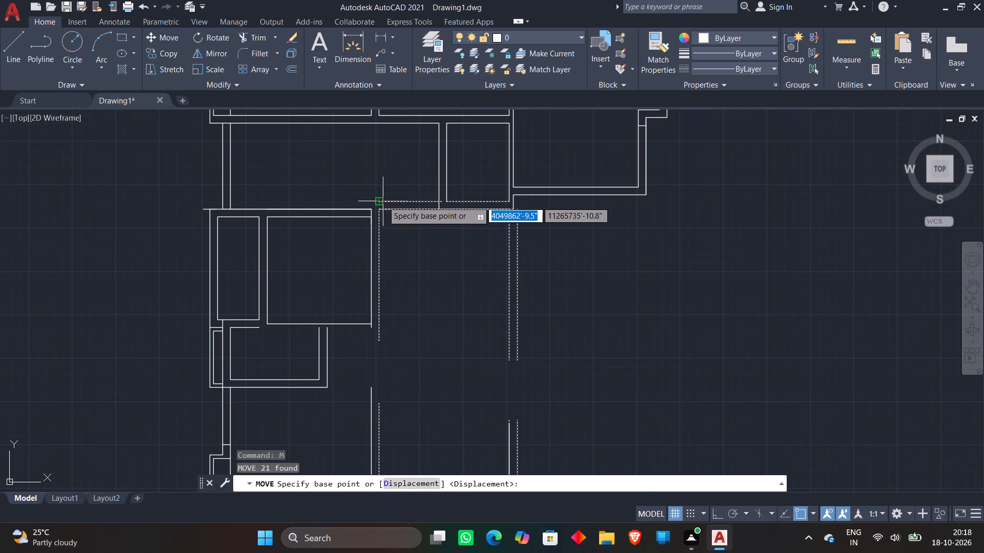
left_click(380, 201)
type("9\"")
key("Return")
key("Escape")
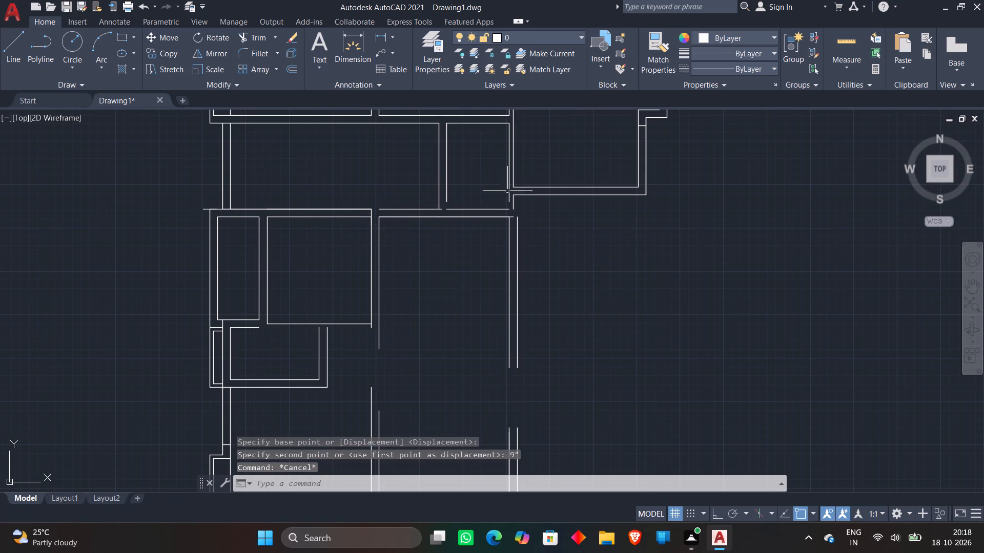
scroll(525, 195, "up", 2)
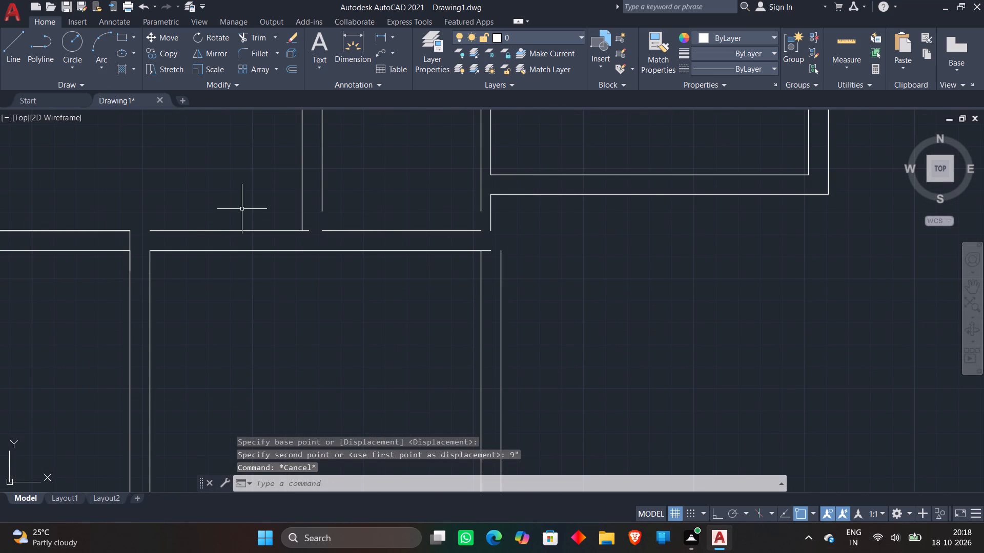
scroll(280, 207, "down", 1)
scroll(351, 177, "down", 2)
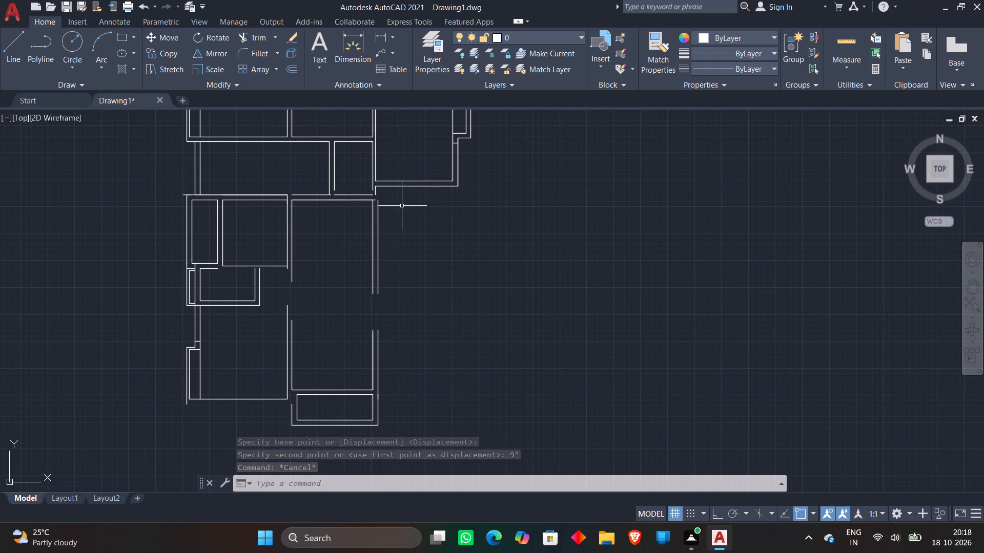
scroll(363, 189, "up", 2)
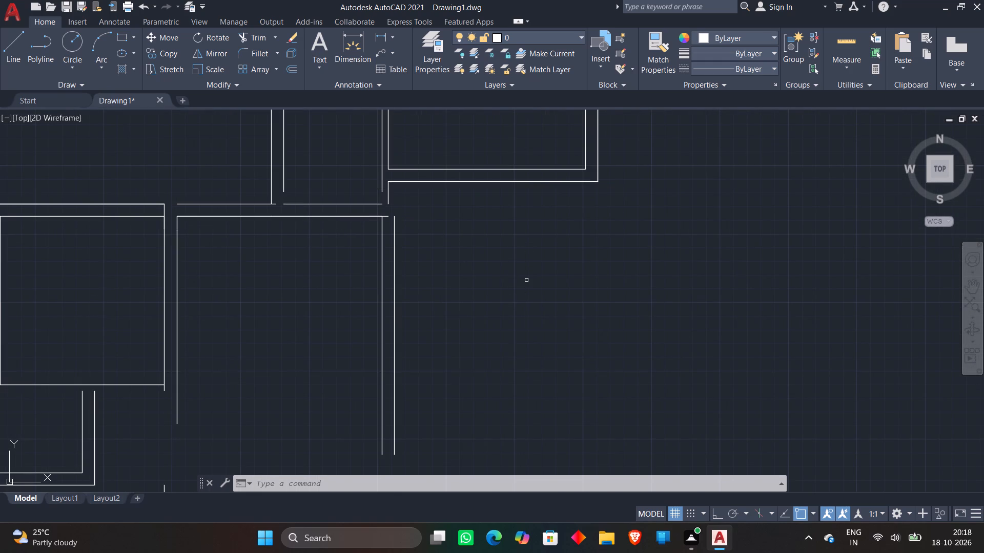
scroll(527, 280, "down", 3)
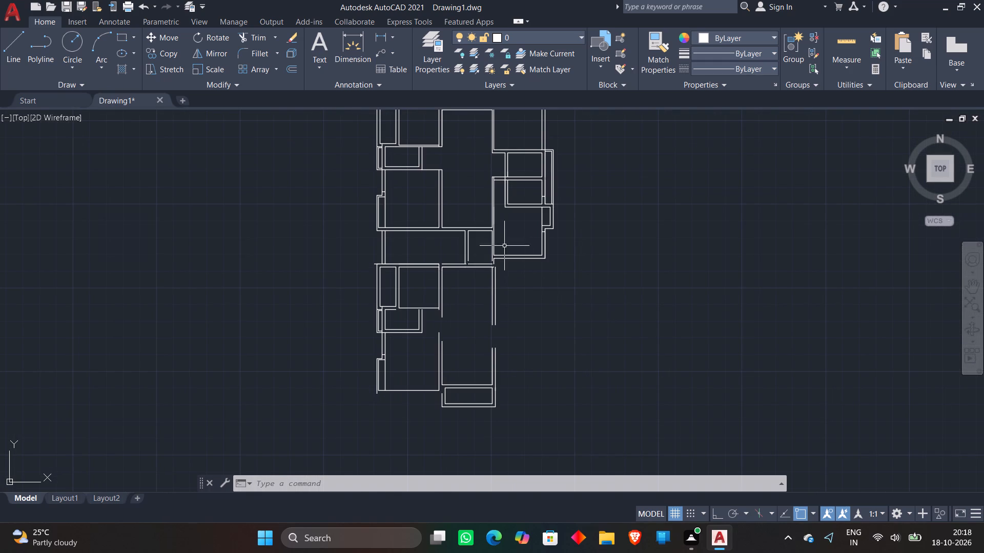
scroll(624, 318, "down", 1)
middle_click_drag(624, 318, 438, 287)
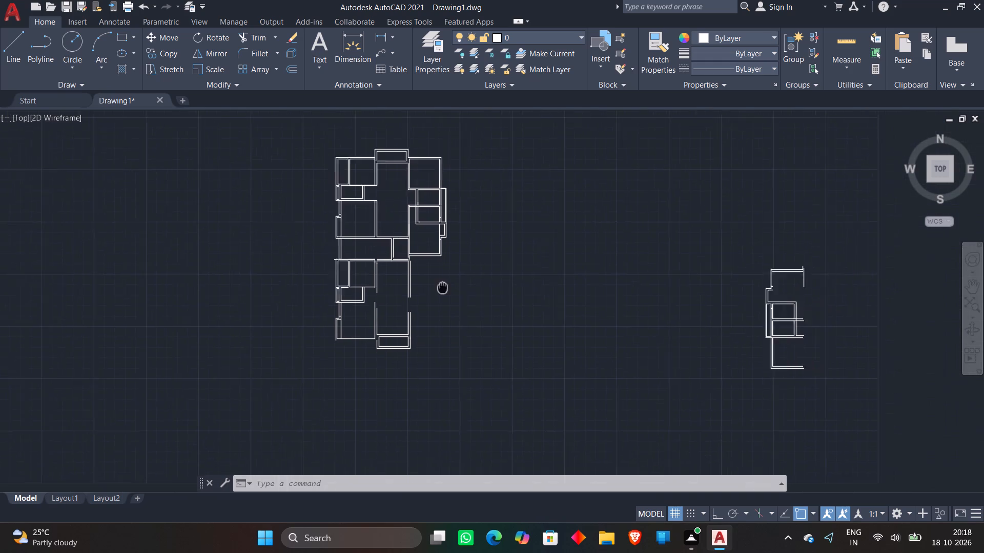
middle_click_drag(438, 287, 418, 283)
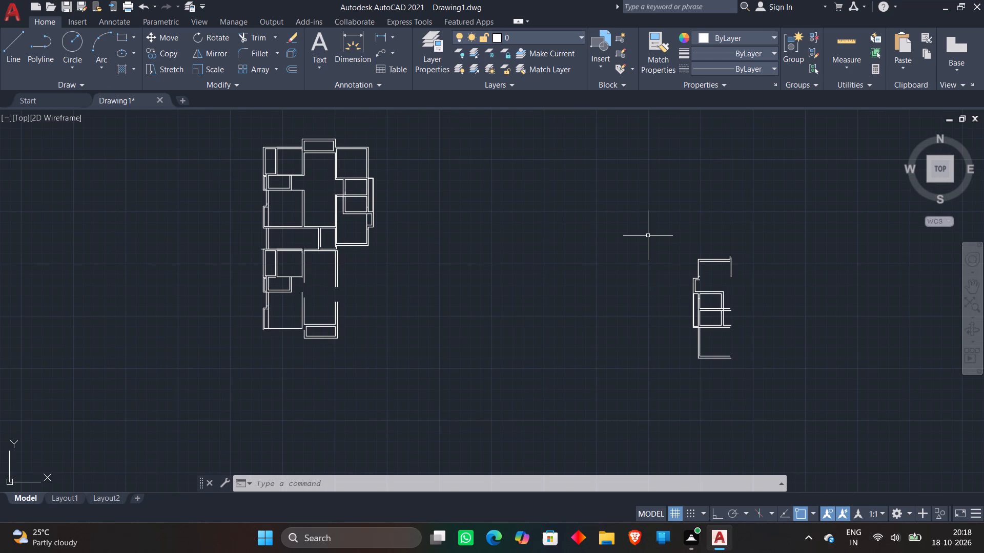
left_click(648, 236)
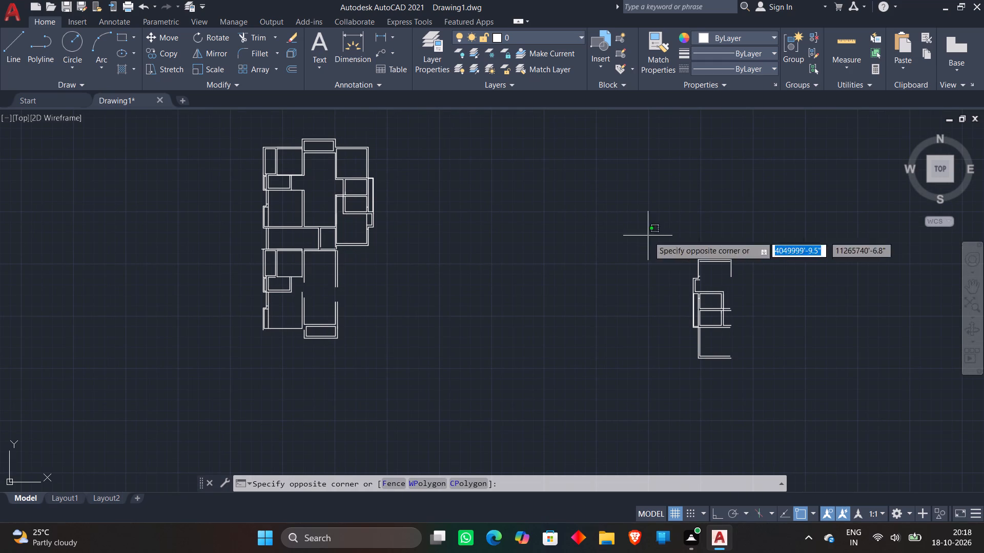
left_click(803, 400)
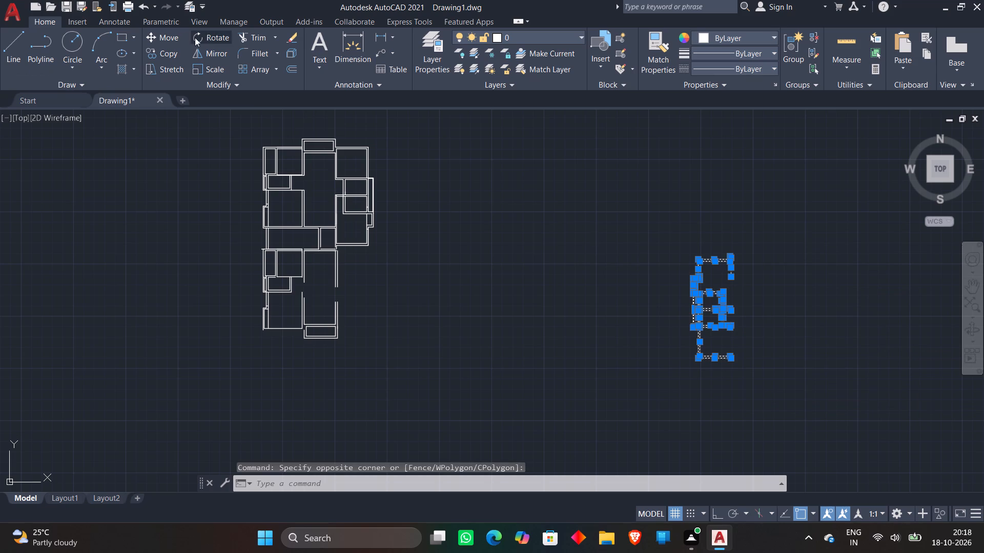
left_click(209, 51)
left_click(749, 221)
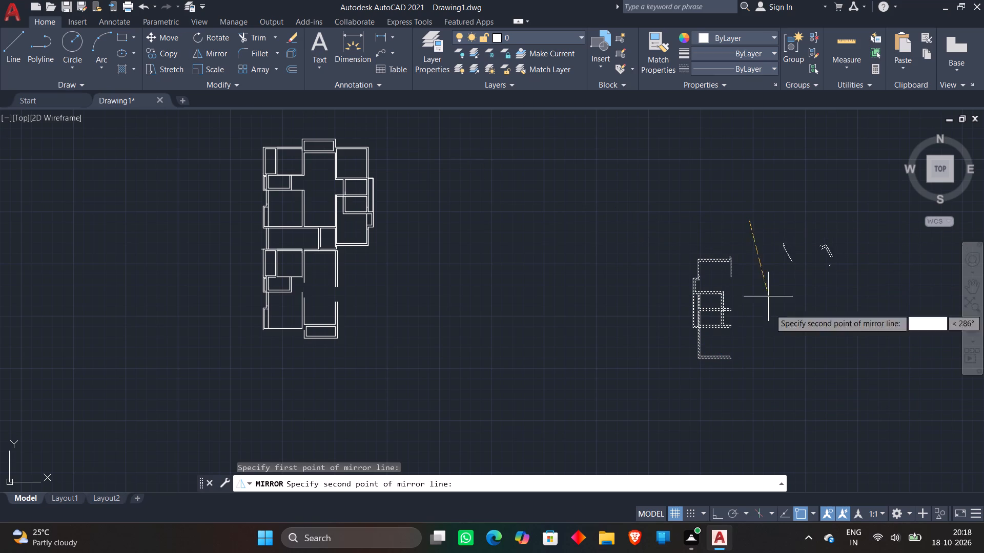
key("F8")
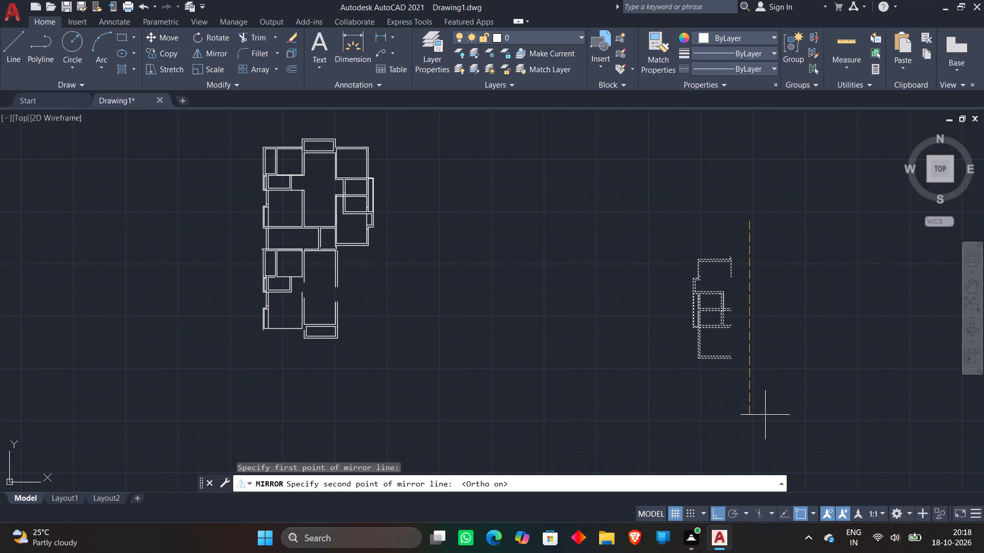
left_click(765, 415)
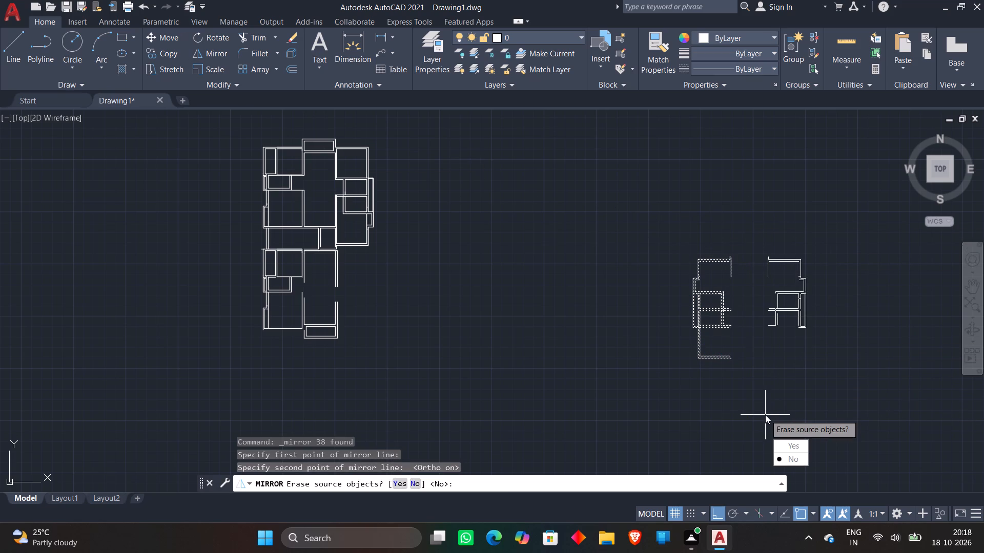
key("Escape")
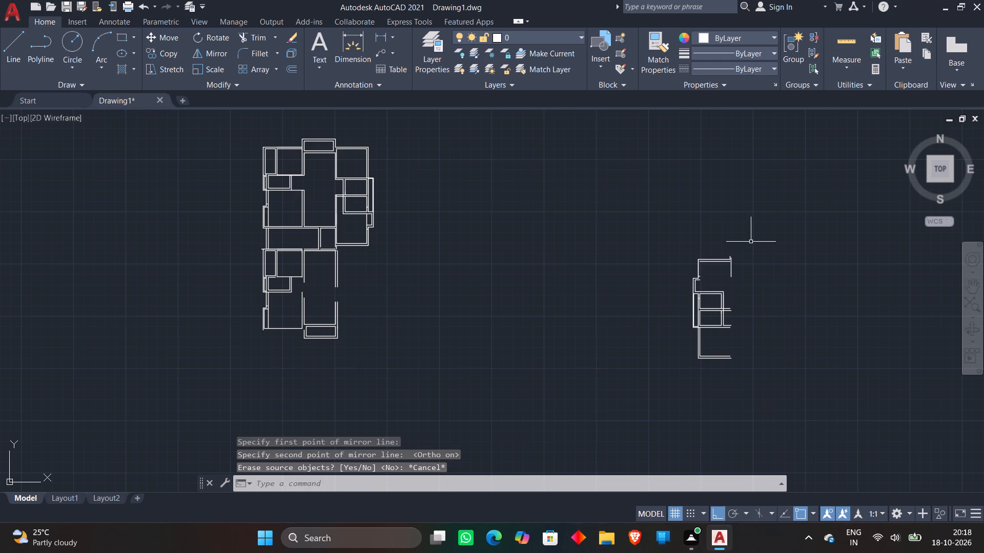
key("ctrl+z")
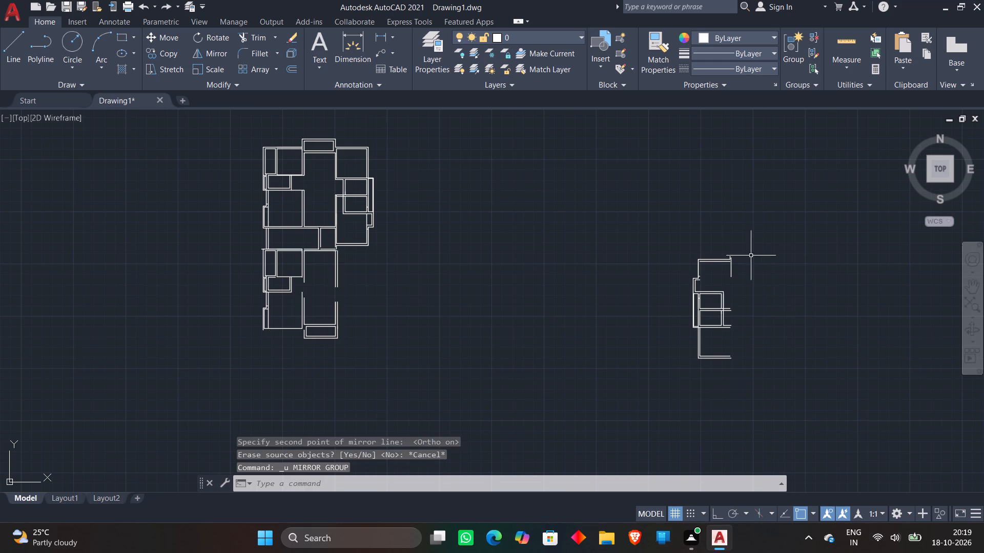
Mirror the detached right-hand rooms across a vertical line just east of them, keeping the source objects.
left_click(656, 221)
left_click(813, 414)
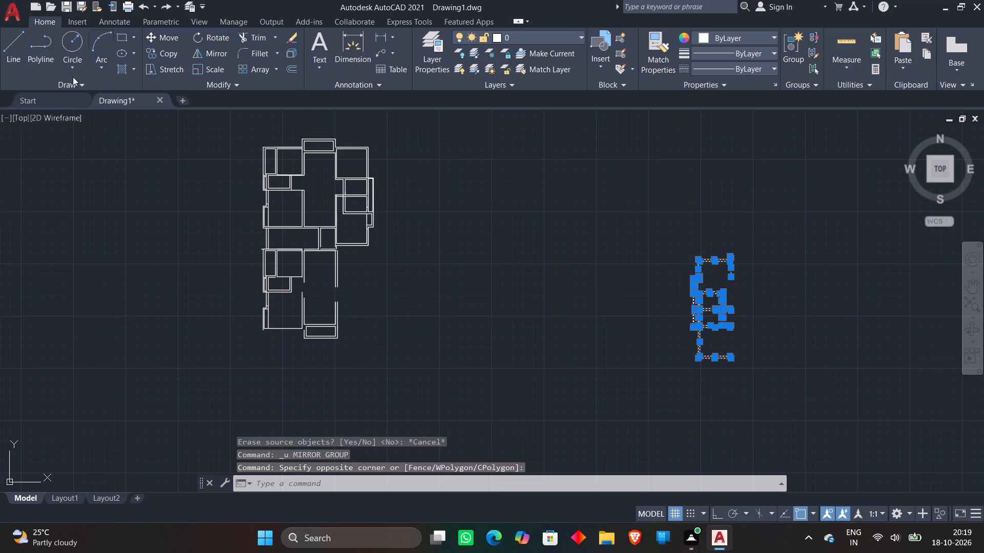
left_click(197, 51)
left_click(757, 211)
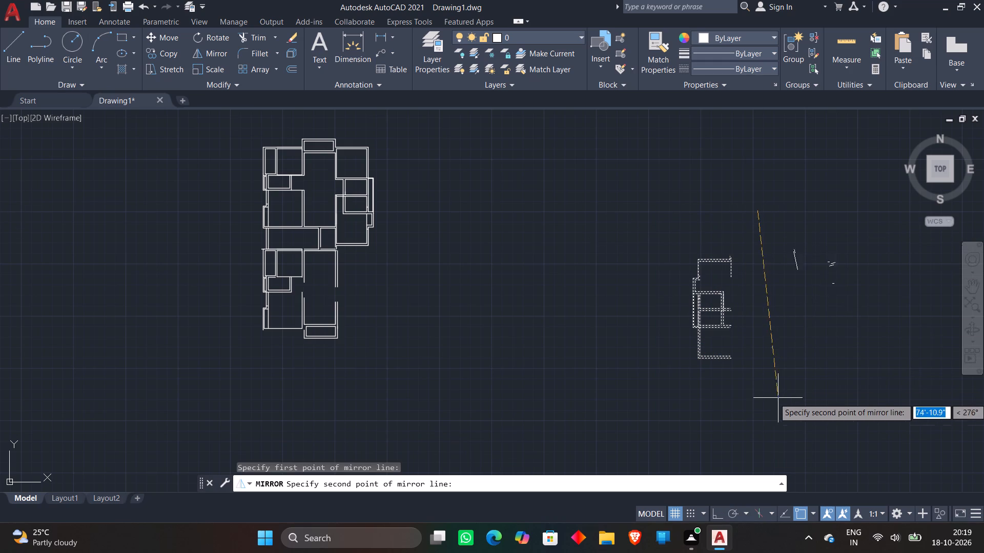
key("F8")
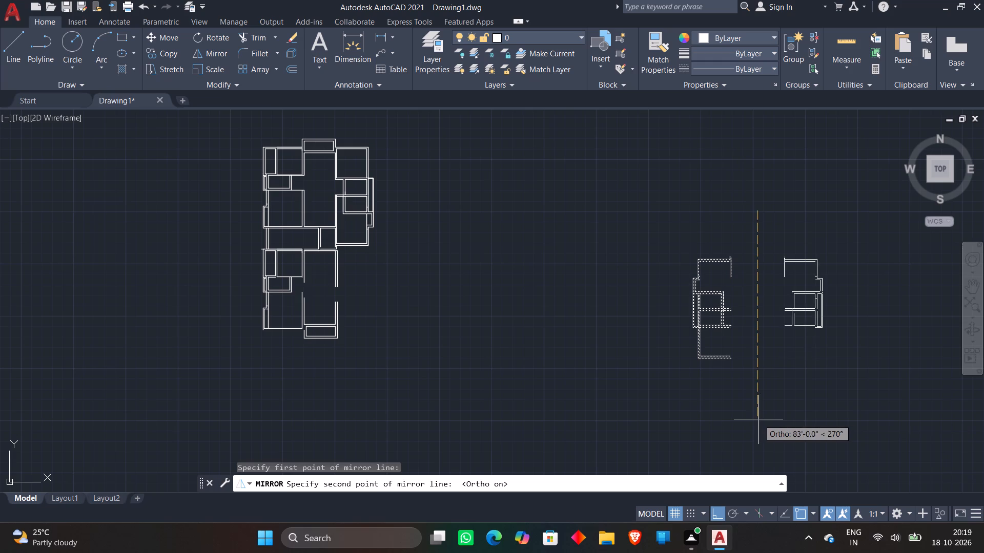
left_click(758, 419)
left_click_drag(775, 464, 758, 419)
left_click(749, 219)
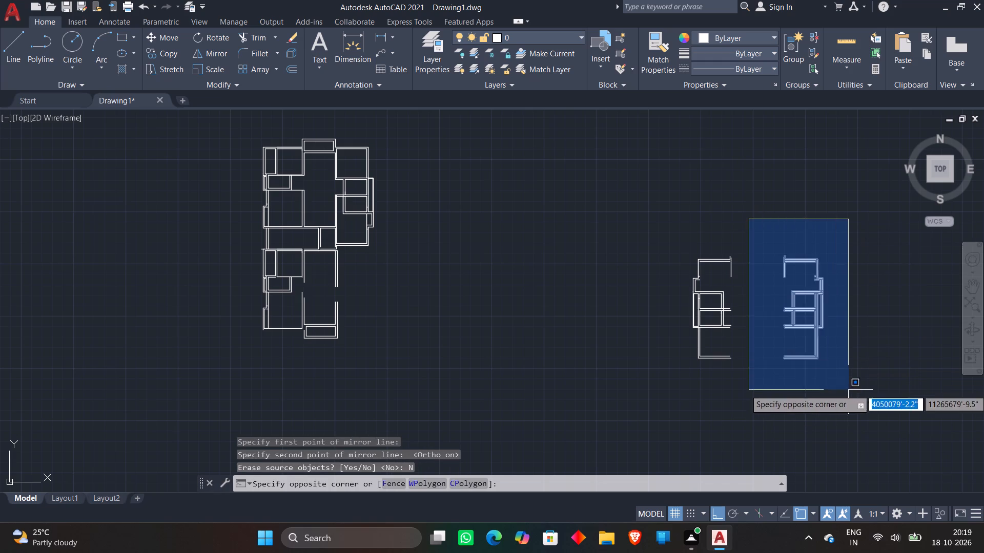
left_click(849, 390)
scroll(747, 249, "up", 1)
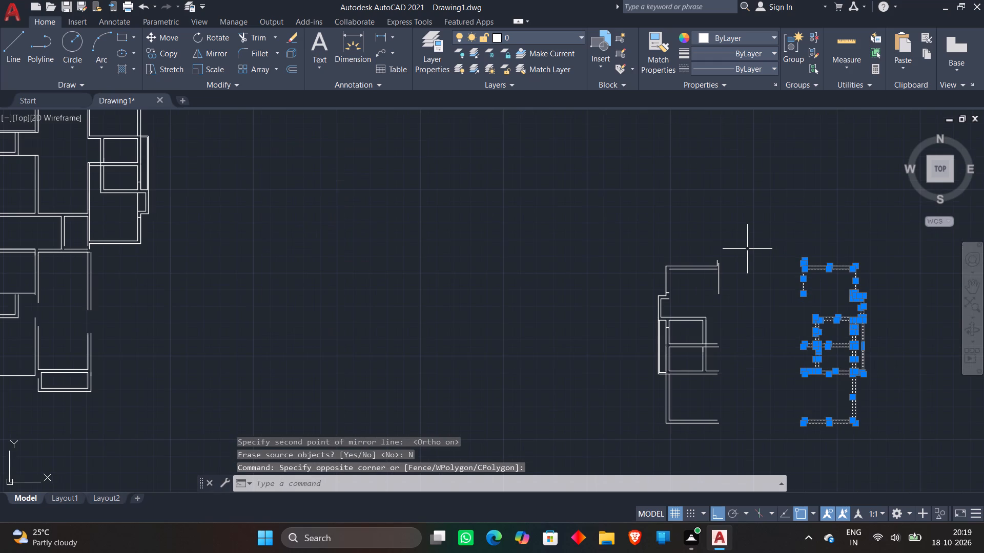
key("Escape")
Move the mirrored rooms horizontally from their outer top-right corner into line with the outer east wall of the plan's upper right-hand rooms.
scroll(827, 276, "up", 2)
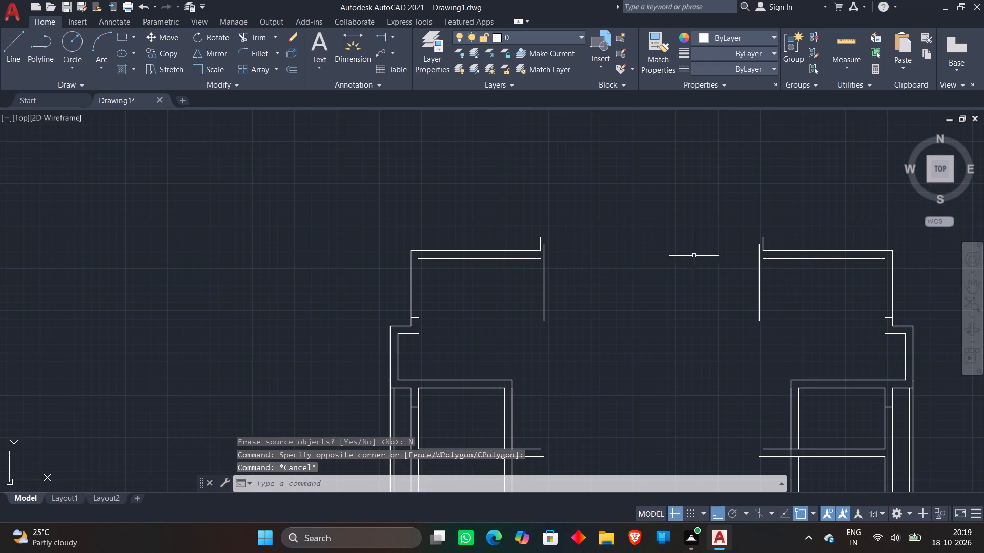
scroll(773, 240, "down", 2)
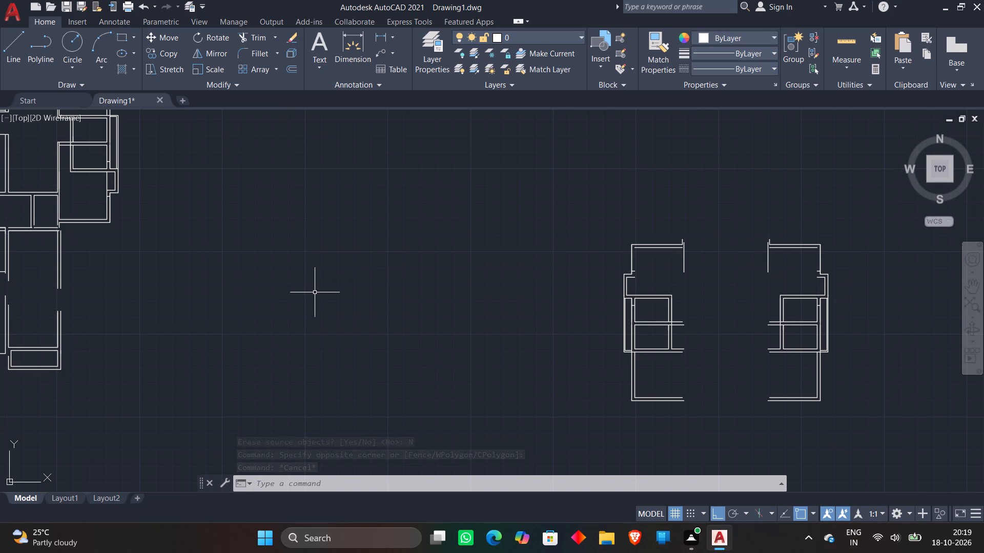
scroll(765, 248, "up", 1)
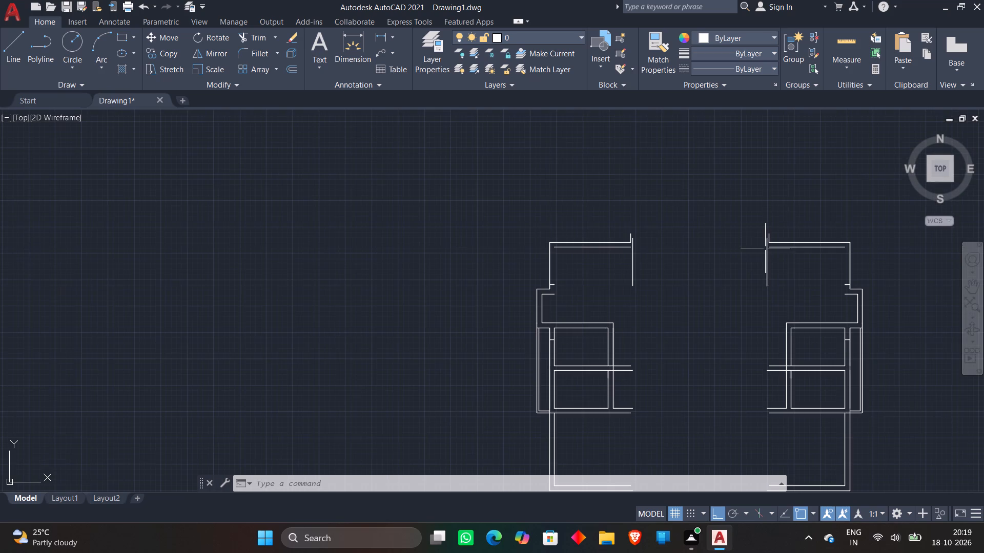
scroll(758, 248, "down", 1)
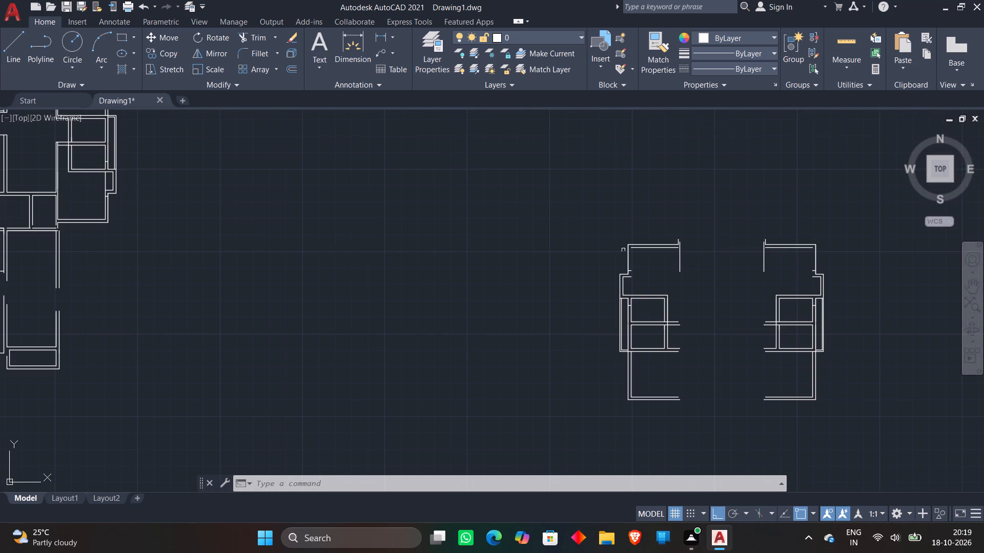
scroll(443, 254, "down", 1)
scroll(211, 221, "up", 2)
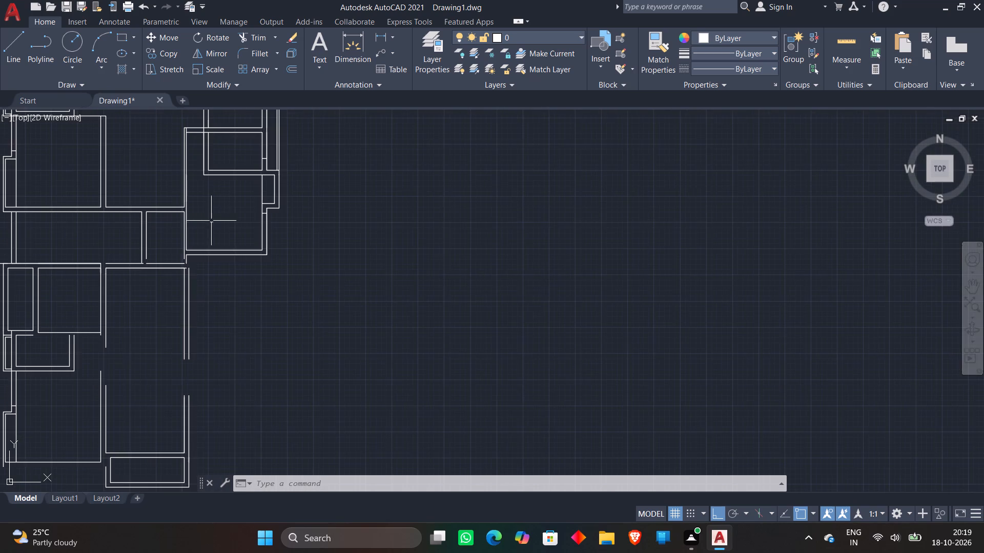
scroll(588, 210, "down", 1)
scroll(584, 262, "down", 1)
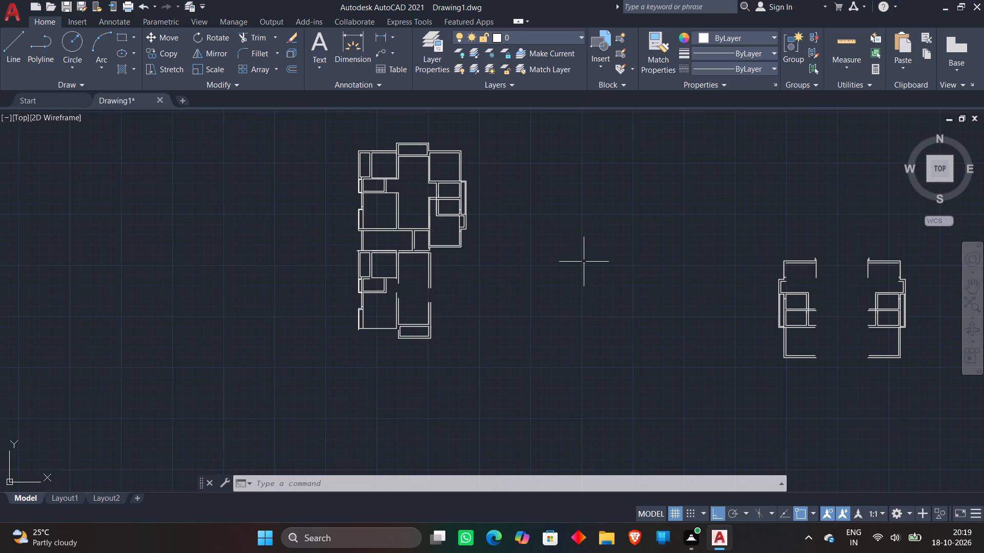
middle_click_drag(583, 262, 445, 260)
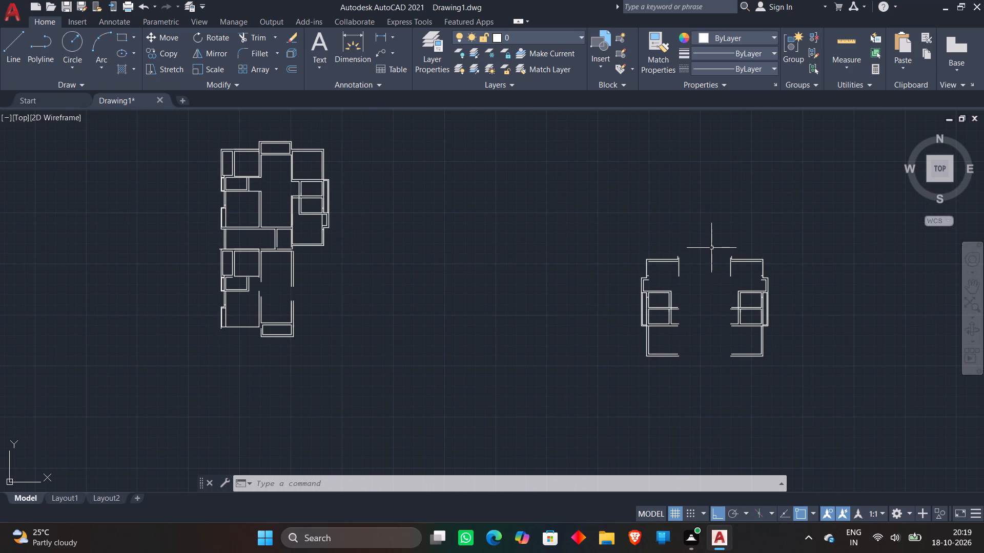
left_click(711, 247)
left_click(847, 378)
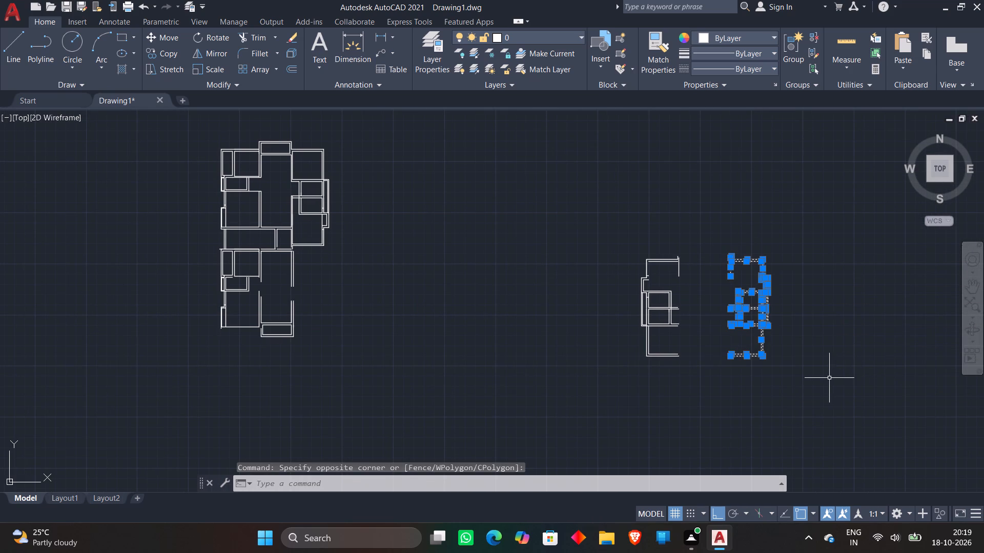
right_click(829, 378)
left_click(838, 175)
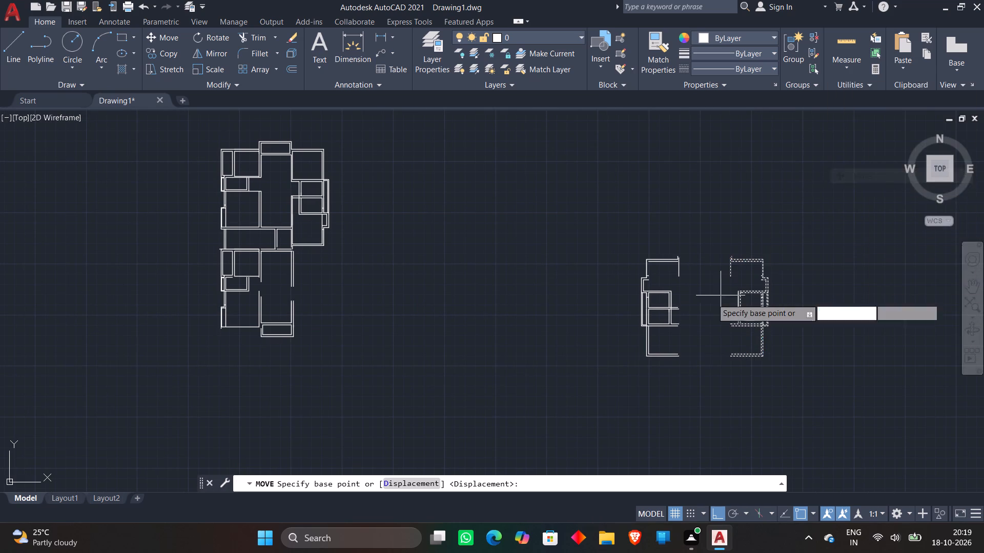
scroll(693, 282, "up", 4)
middle_click_drag(773, 256, 439, 369)
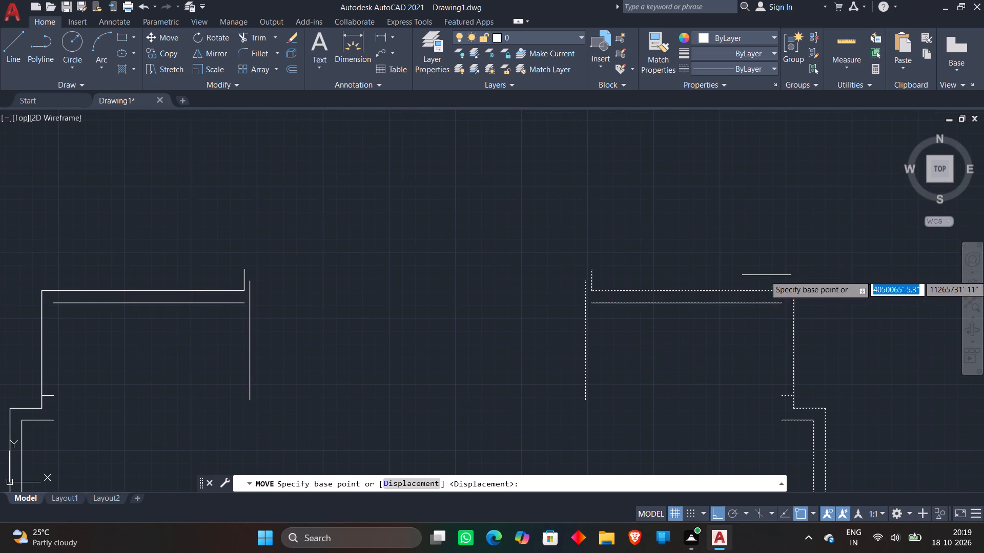
left_click(793, 290)
scroll(510, 193, "down", 3)
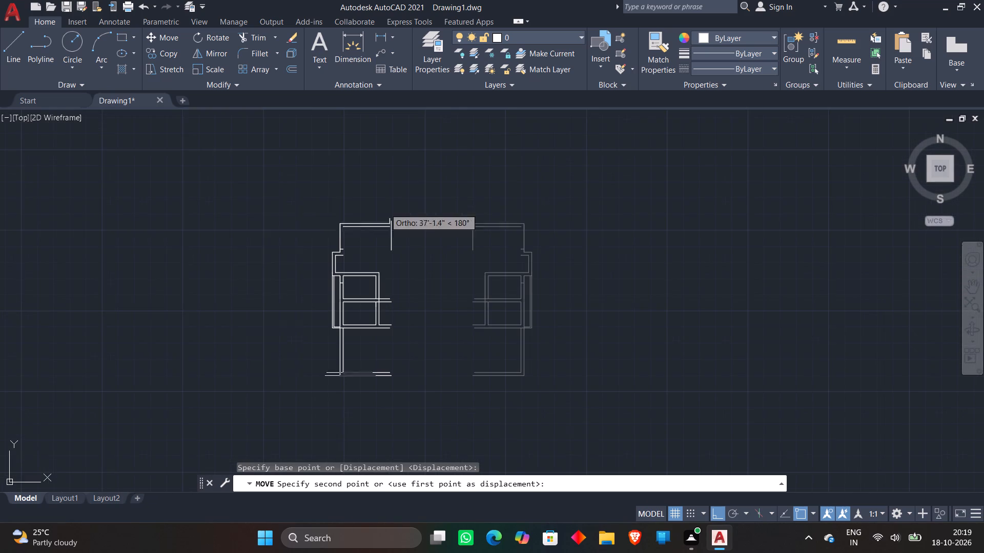
middle_click_drag(137, 203, 496, 248)
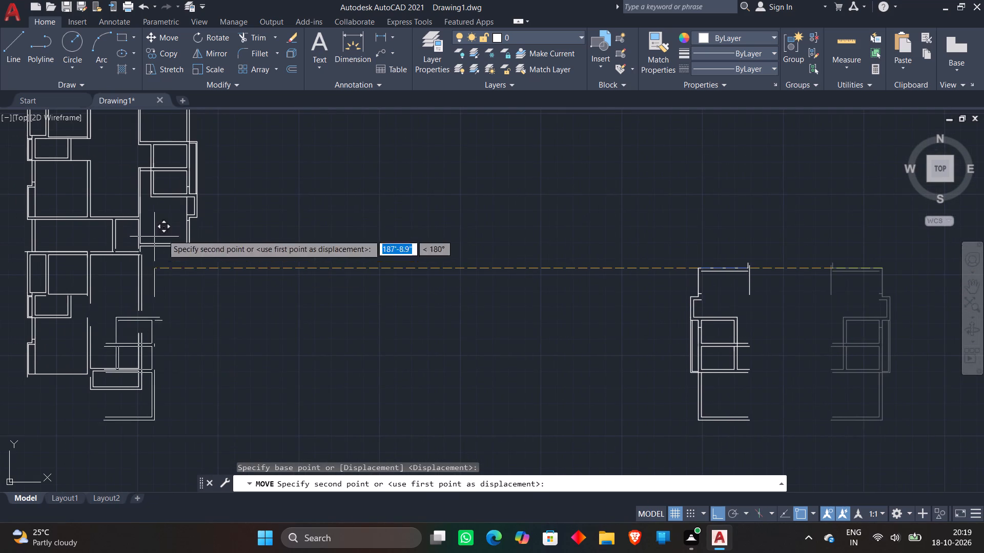
scroll(170, 235, "up", 3)
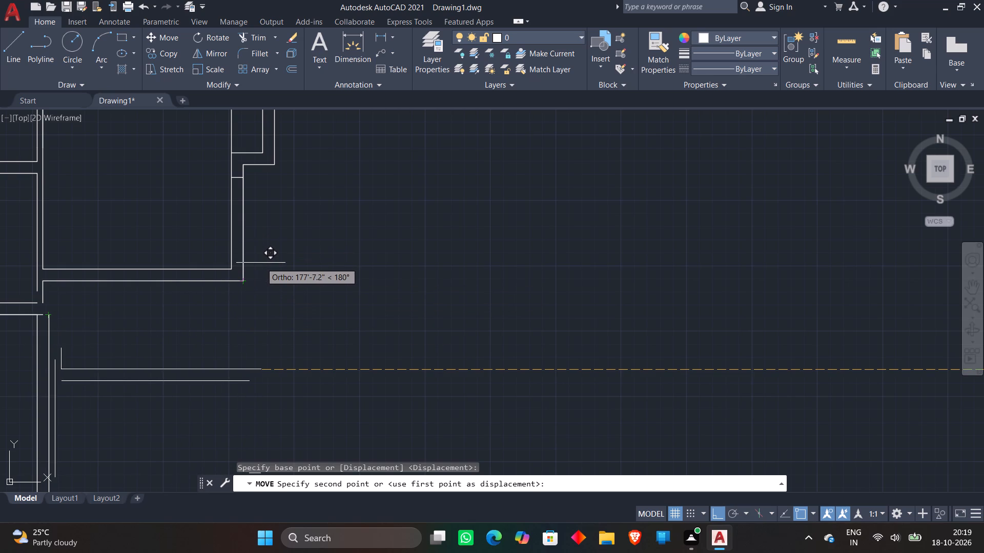
scroll(263, 263, "down", 1)
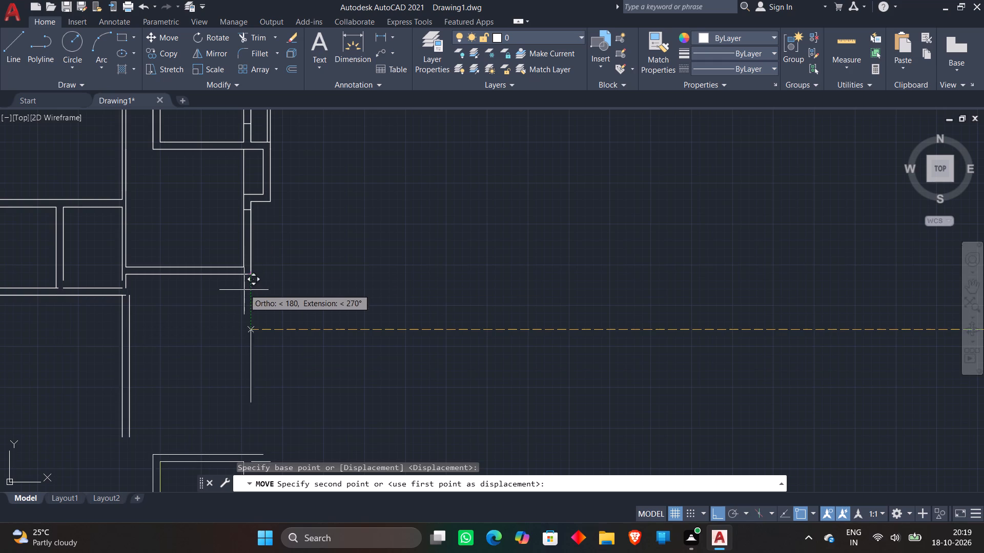
left_click(246, 302)
Move the mirrored right-hand rooms from the left end of their inner top wall line to the top end of the lower hall's outer east wall line.
scroll(277, 286, "down", 3)
middle_click_drag(325, 313, 325, 304)
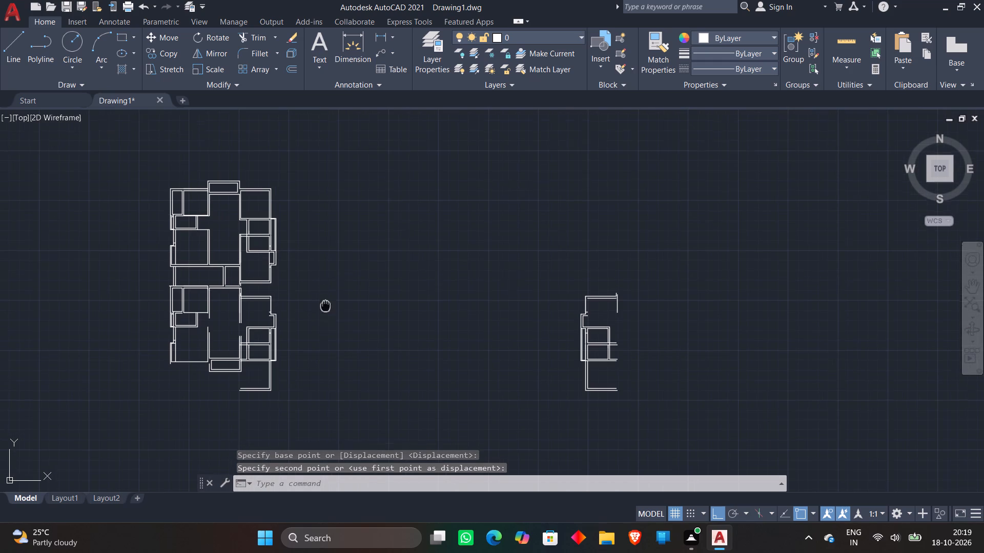
middle_click_drag(325, 304, 345, 248)
scroll(254, 238, "up", 1)
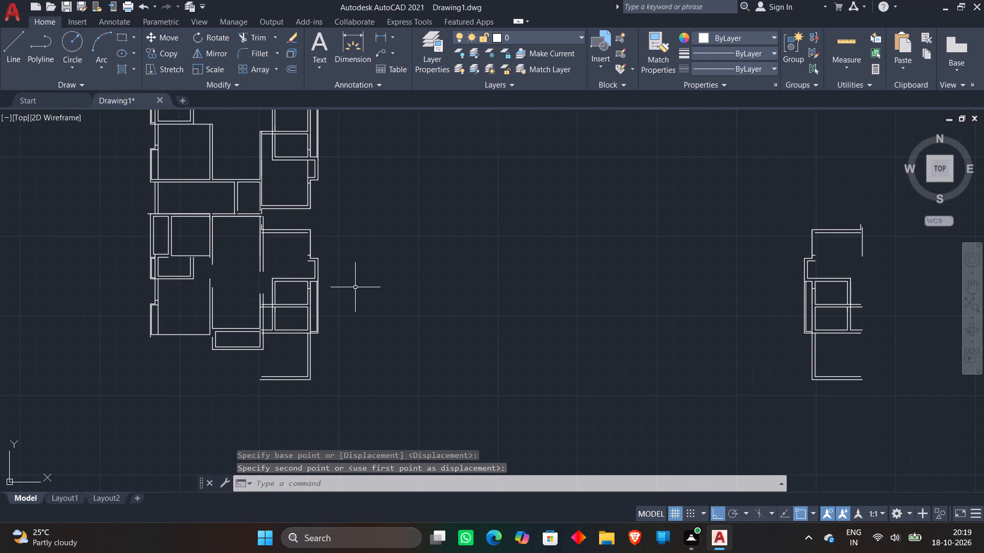
scroll(256, 229, "up", 2)
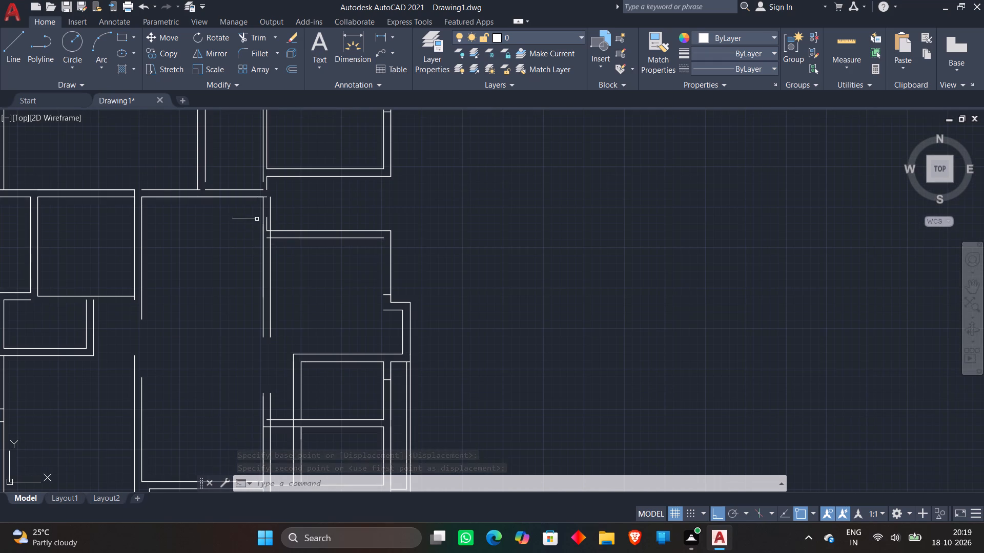
left_click(266, 218)
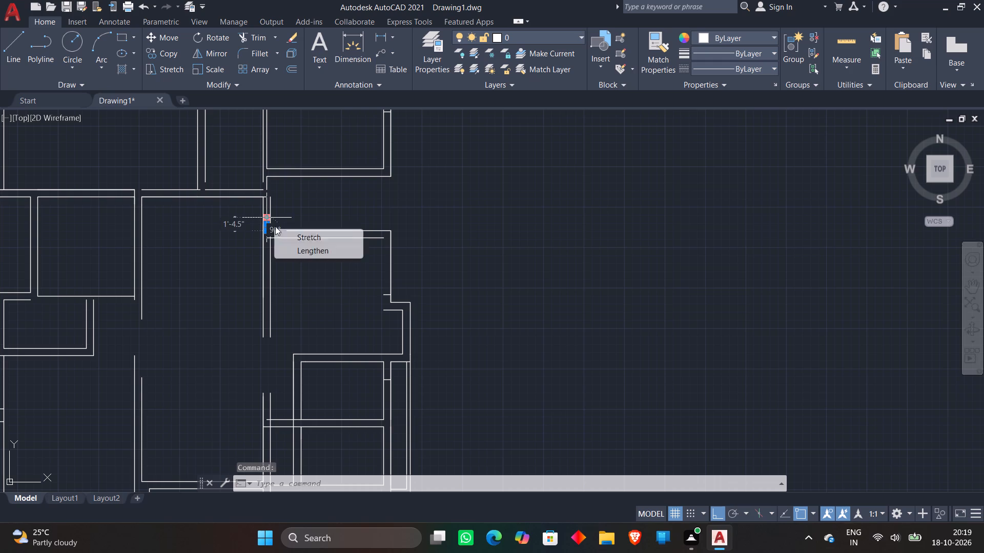
scroll(405, 220, "down", 1)
left_click(378, 225)
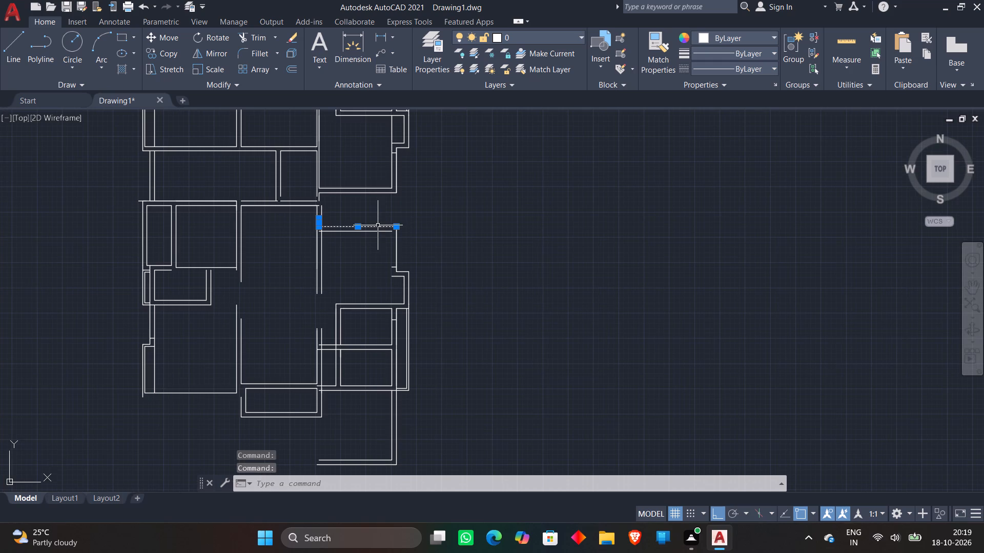
left_click(376, 231)
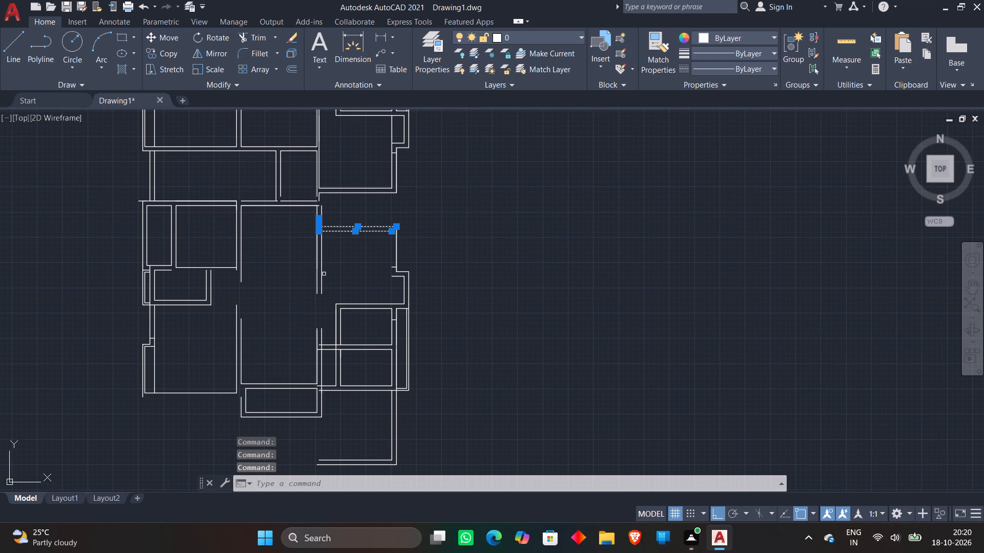
left_click(367, 216)
left_click(486, 426)
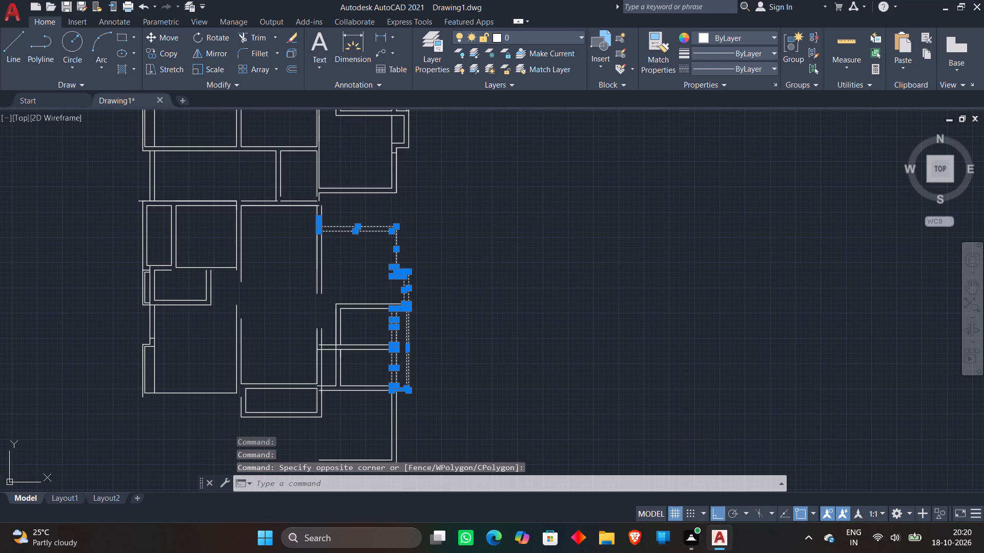
left_click(316, 306)
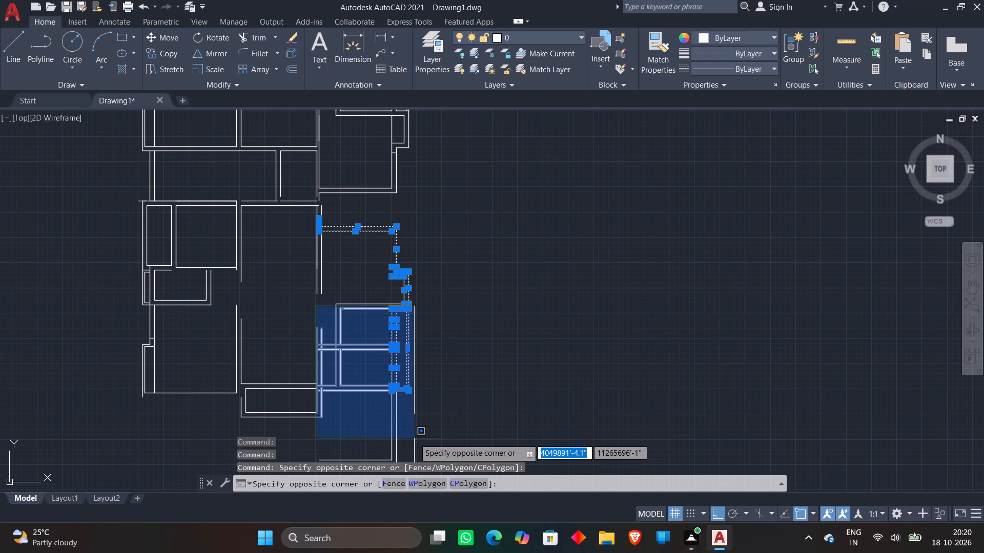
left_click(341, 303)
left_click(330, 303)
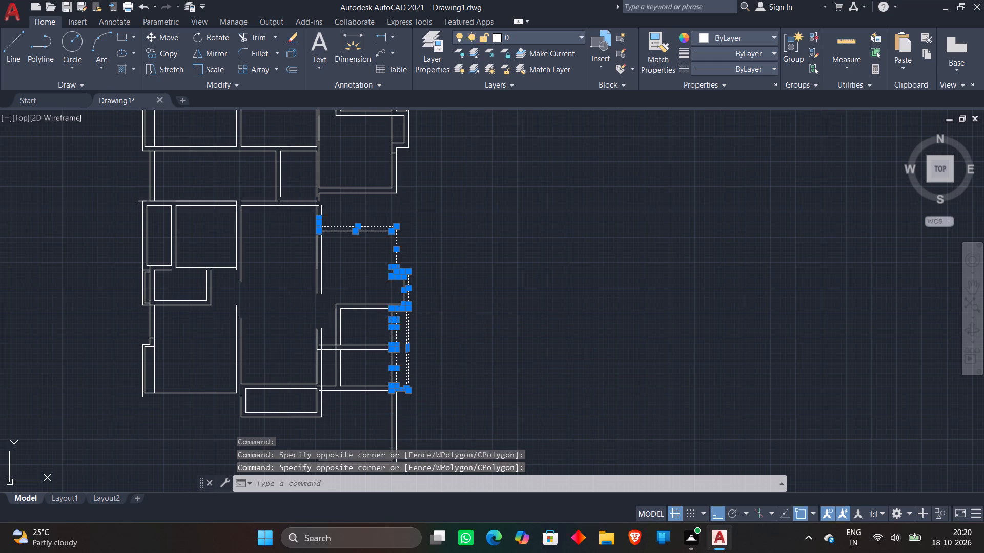
left_click(443, 430)
left_click(353, 344)
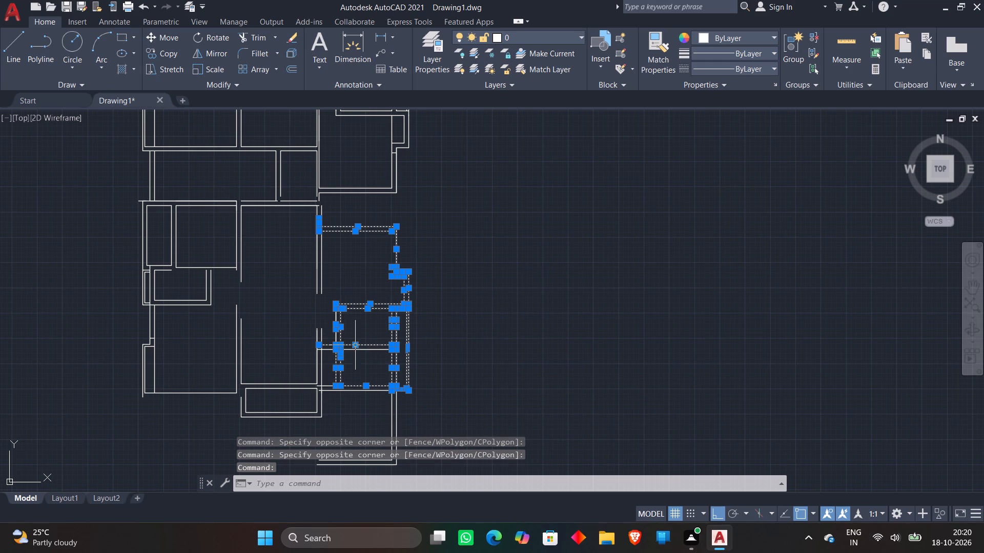
left_click(356, 351)
scroll(362, 390, "up", 3)
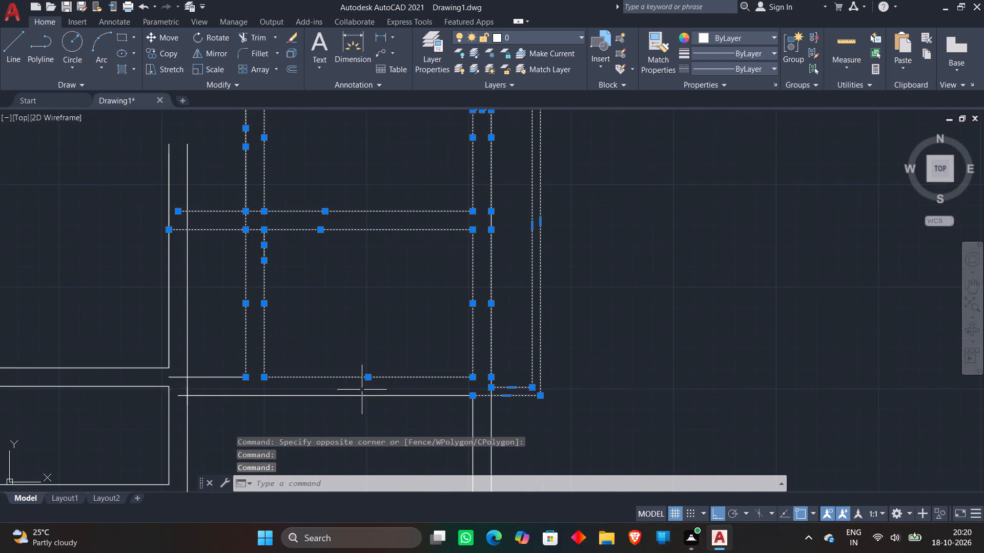
left_click(228, 378)
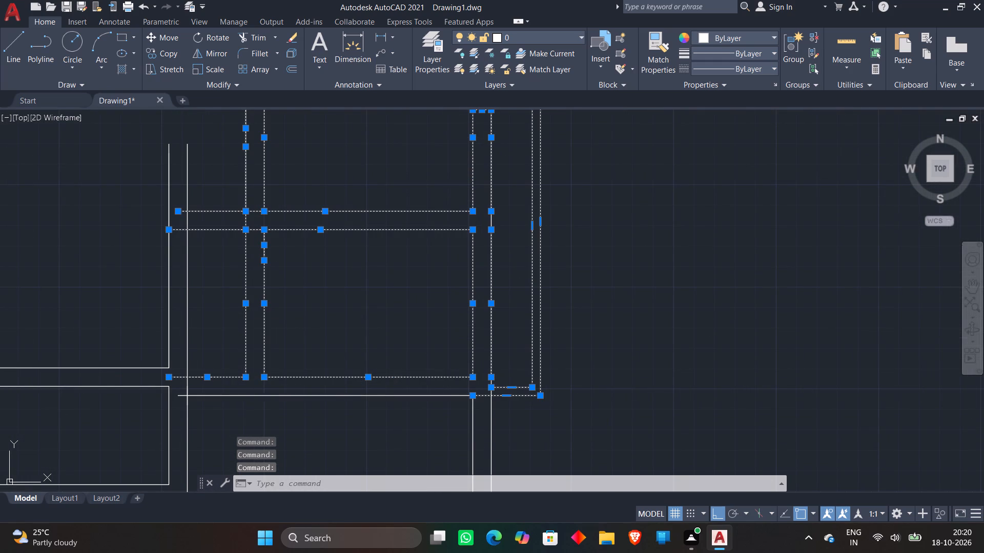
left_click(248, 393)
scroll(561, 281, "down", 2)
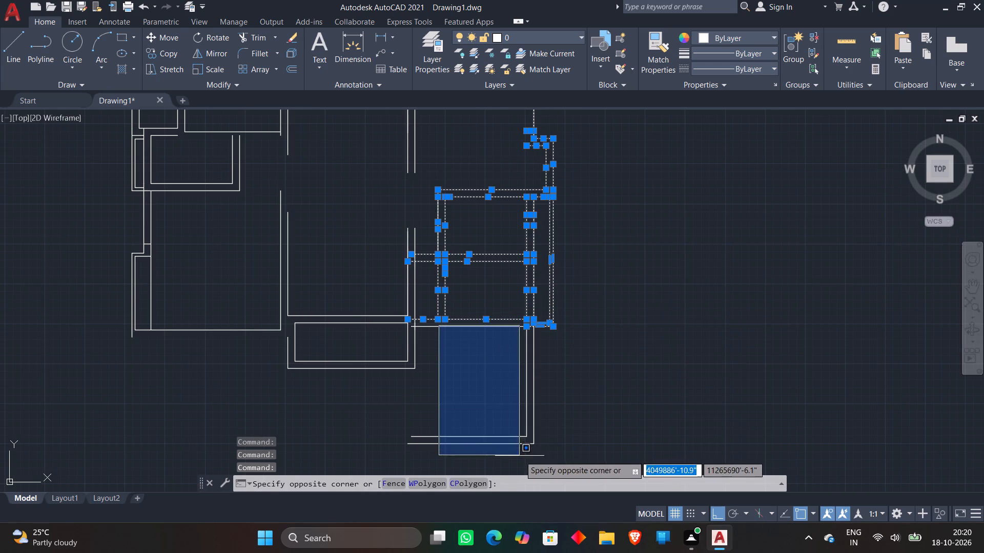
left_click(520, 456)
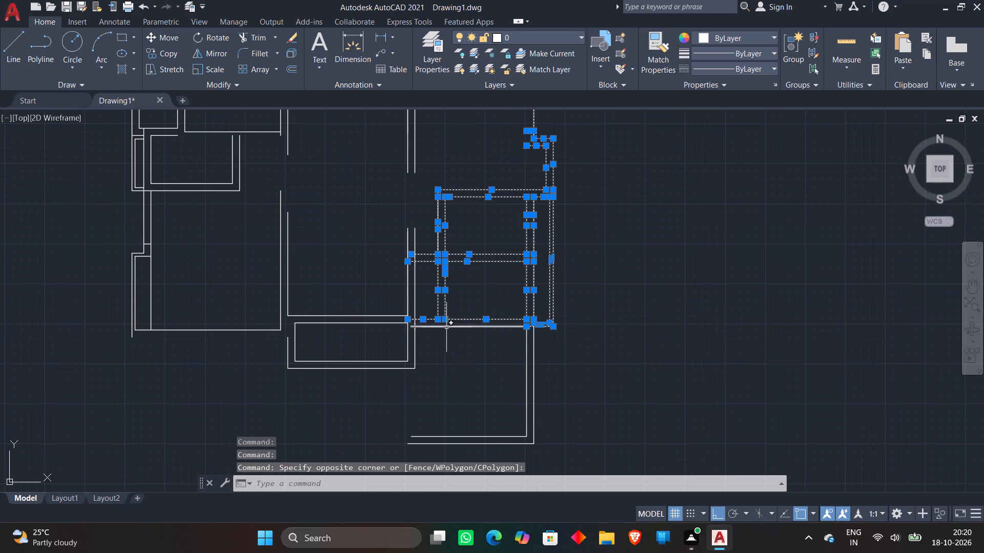
left_click(447, 327)
left_click(448, 332)
left_click(598, 454)
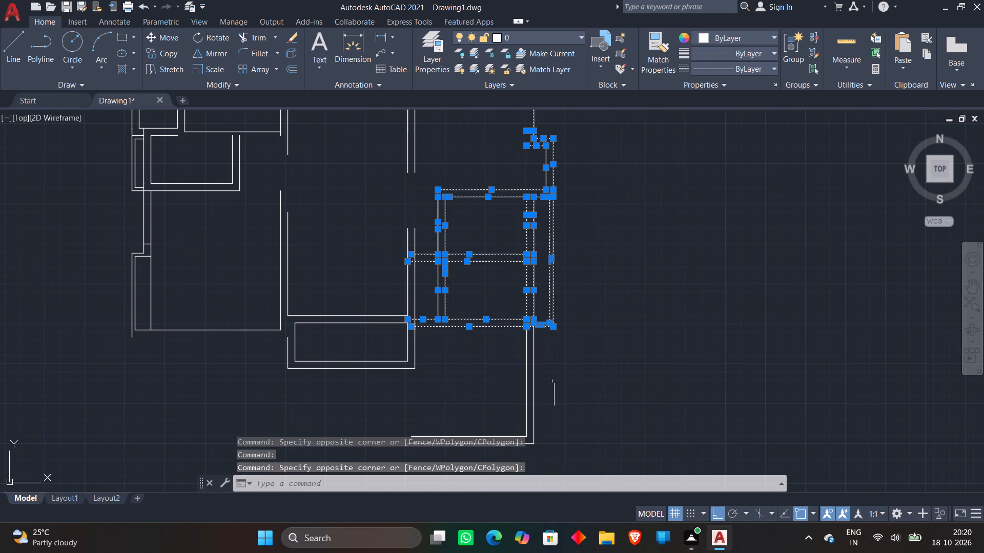
scroll(553, 381, "down", 1)
middle_click_drag(553, 381, 536, 345)
left_click(483, 285)
left_click(619, 419)
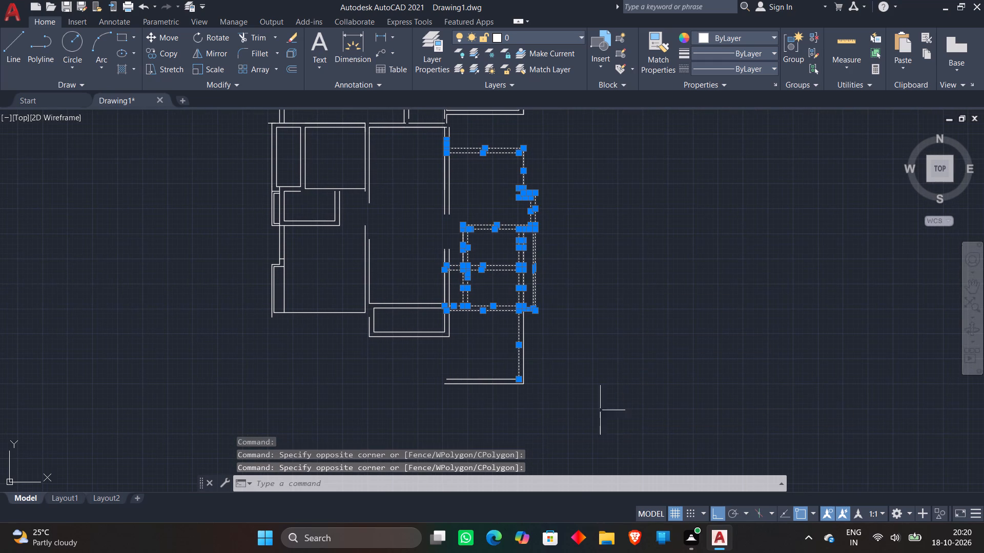
left_click(401, 365)
left_click(722, 432)
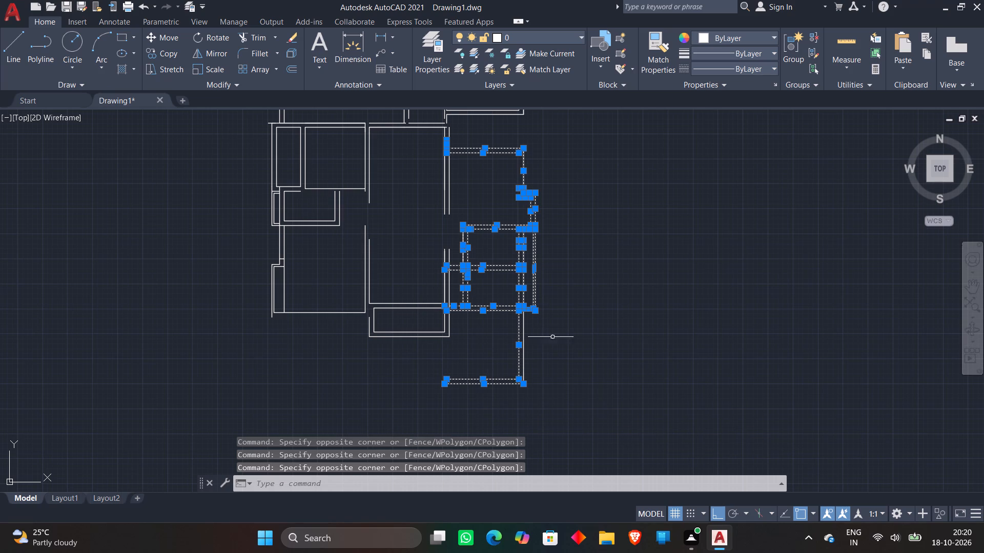
left_click(570, 415)
left_click(492, 295)
type("m")
key("space")
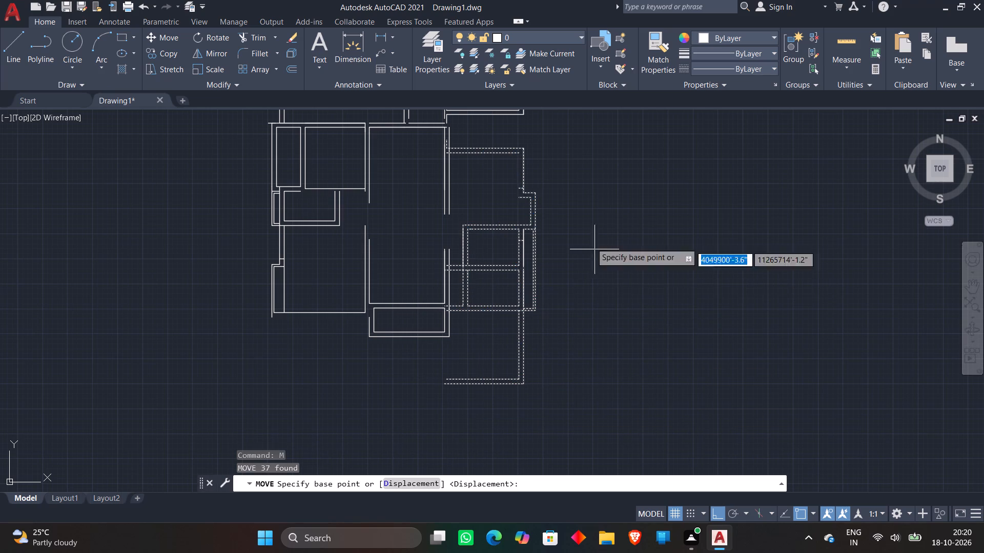
middle_click_drag(453, 161, 470, 223)
scroll(467, 208, "up", 3)
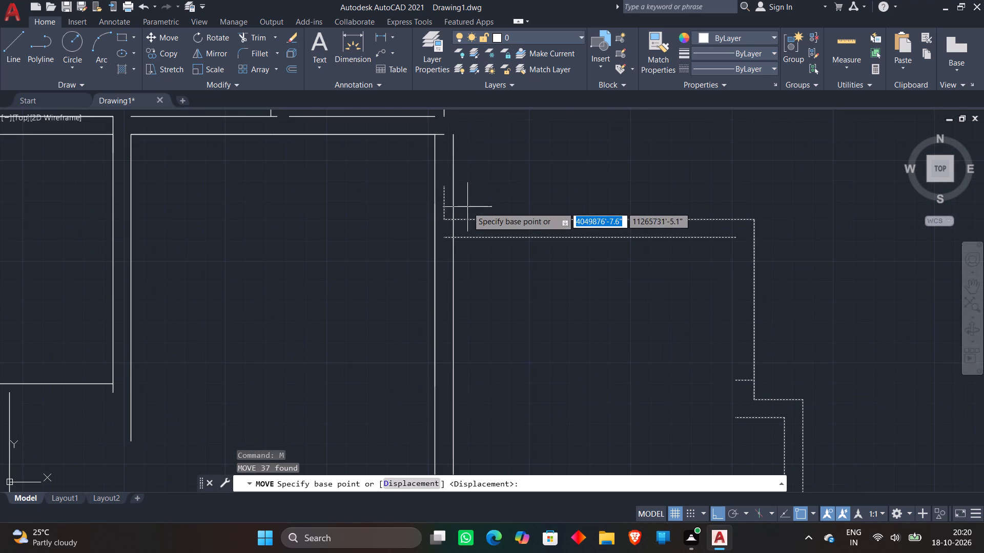
left_click(441, 238)
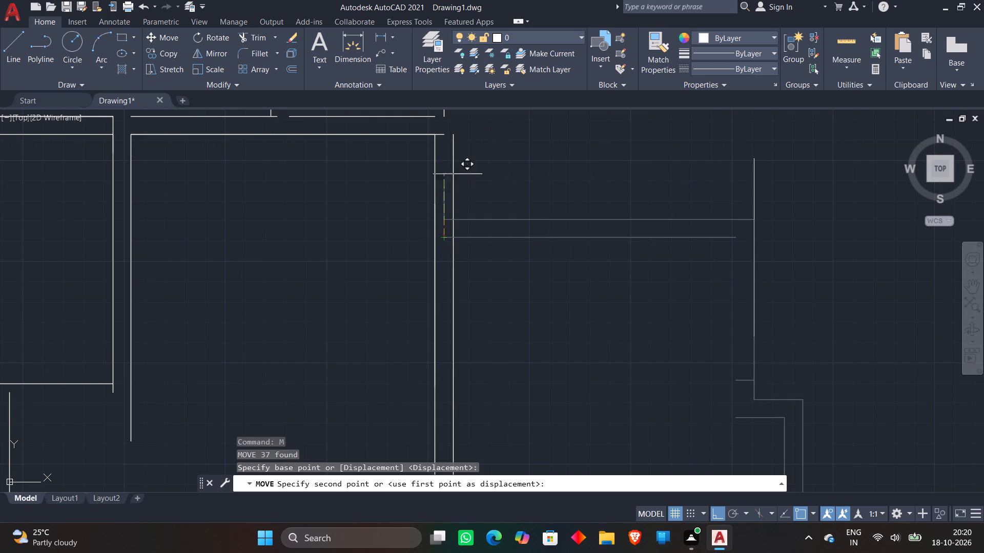
left_click(456, 134)
Examine how the moved right-hand rooms line up with the lower hall and the rest of the plan.
scroll(845, 170, "down", 2)
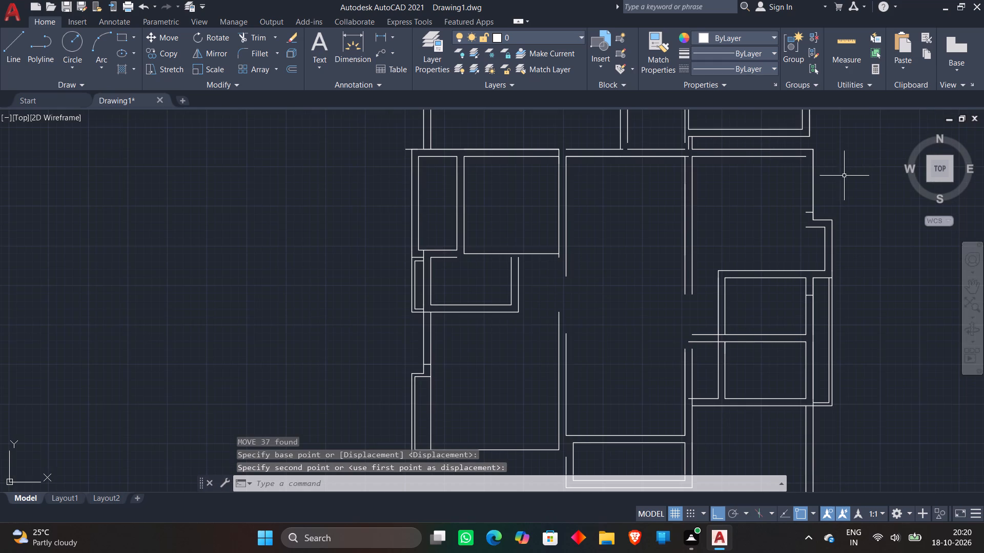
middle_click_drag(843, 177, 709, 230)
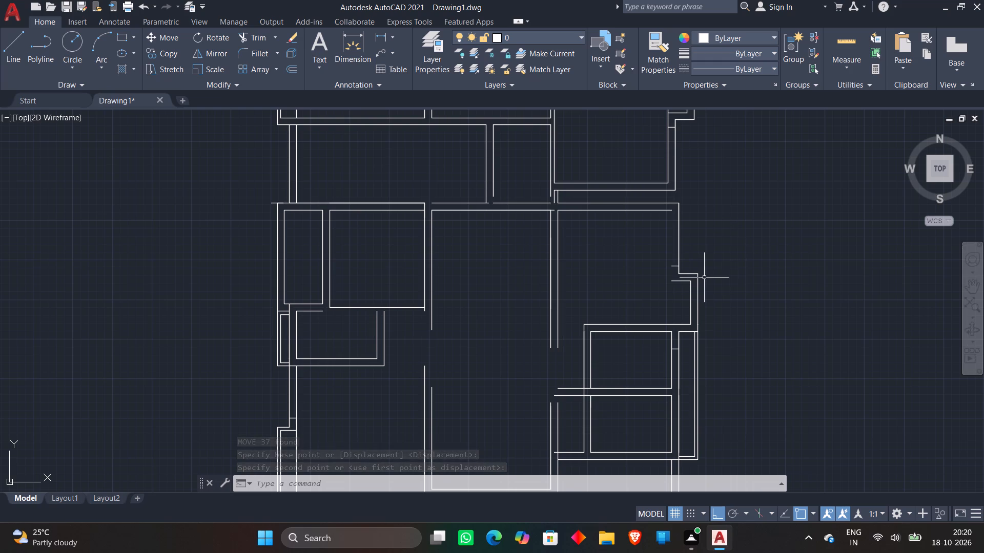
scroll(712, 237, "down", 2)
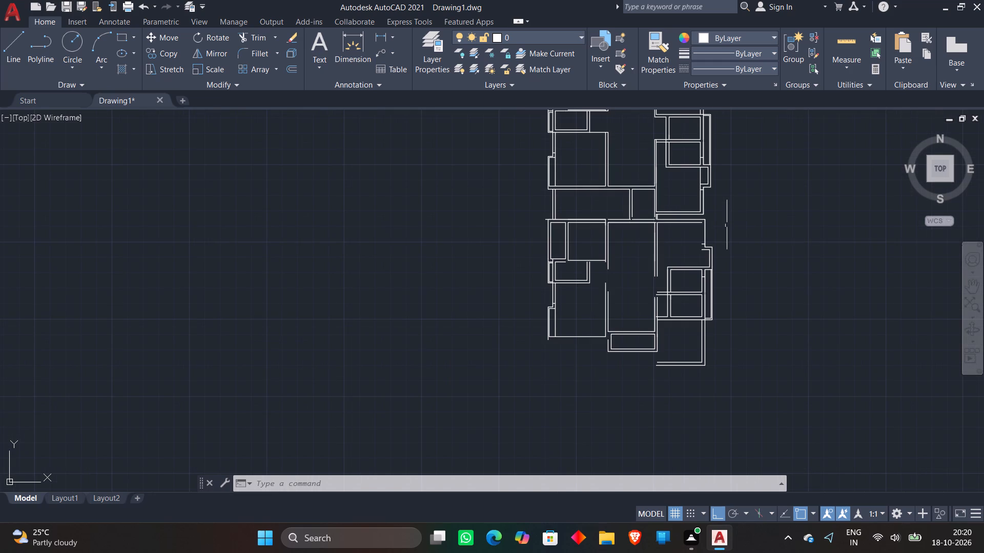
middle_click_drag(727, 225, 708, 271)
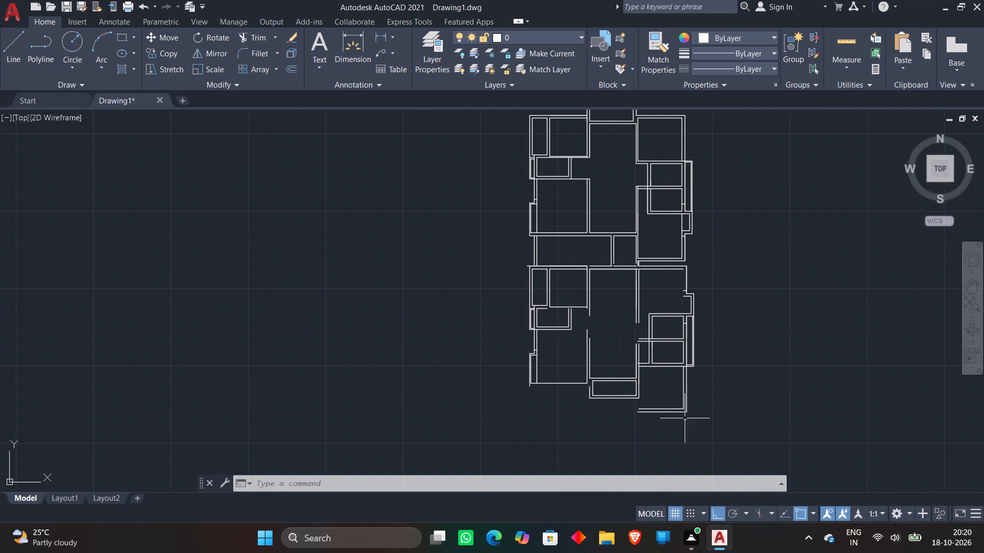
scroll(691, 401, "down", 1)
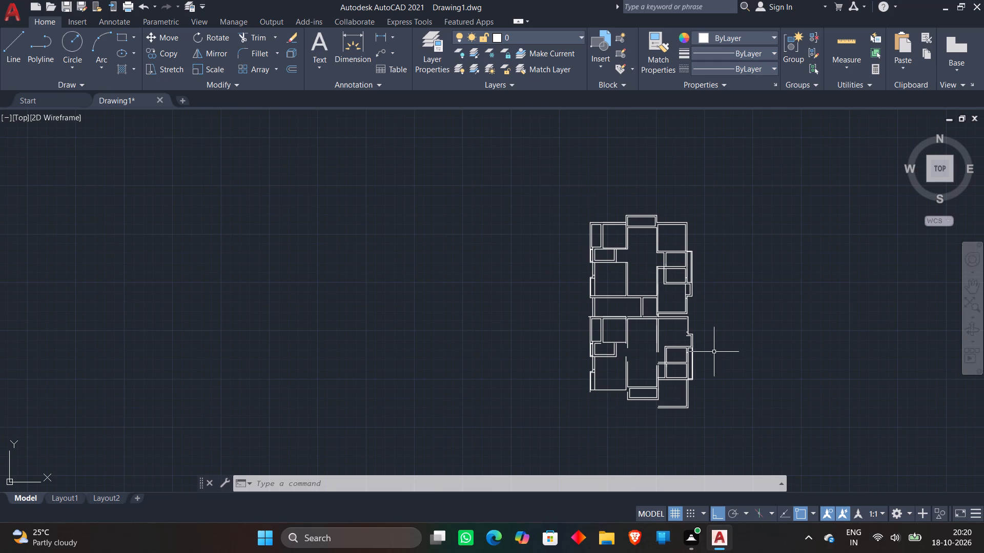
scroll(716, 338, "down", 1)
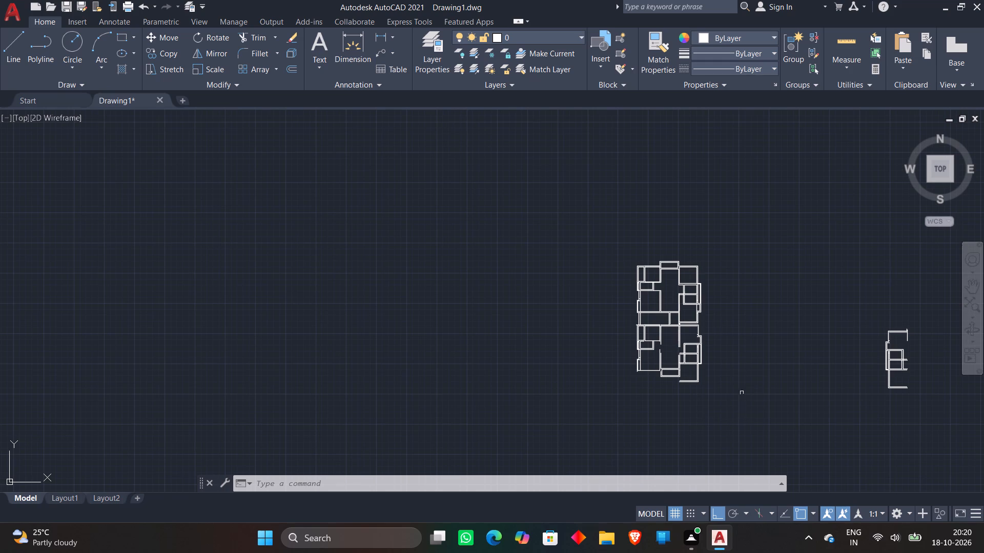
scroll(694, 366, "up", 4)
scroll(693, 360, "down", 1)
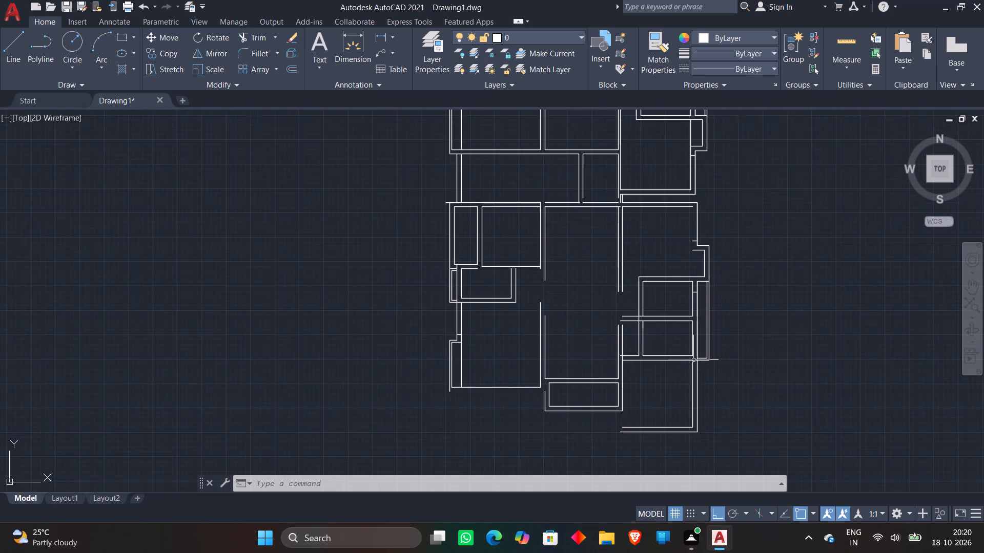
scroll(695, 268, "down", 2)
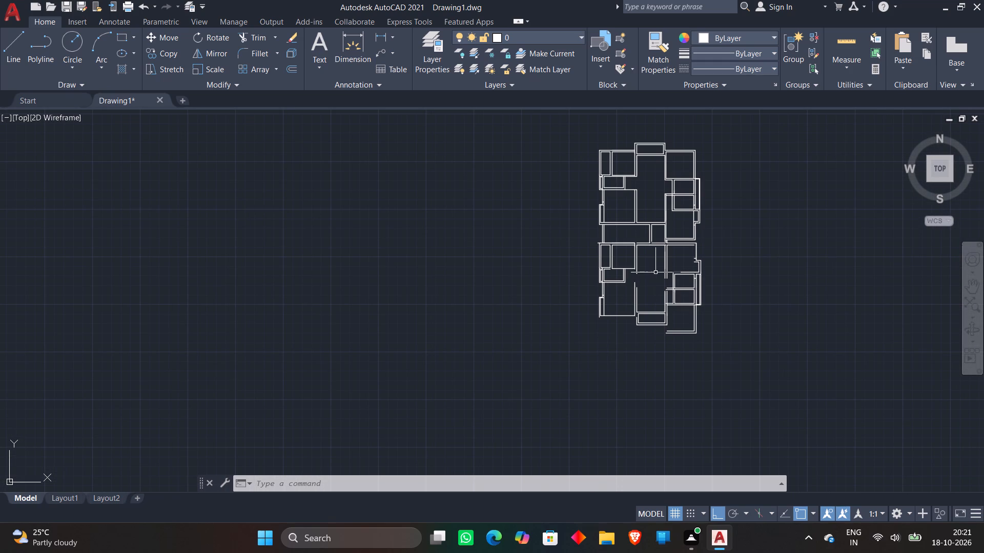
scroll(655, 272, "up", 2)
scroll(655, 272, "down", 1)
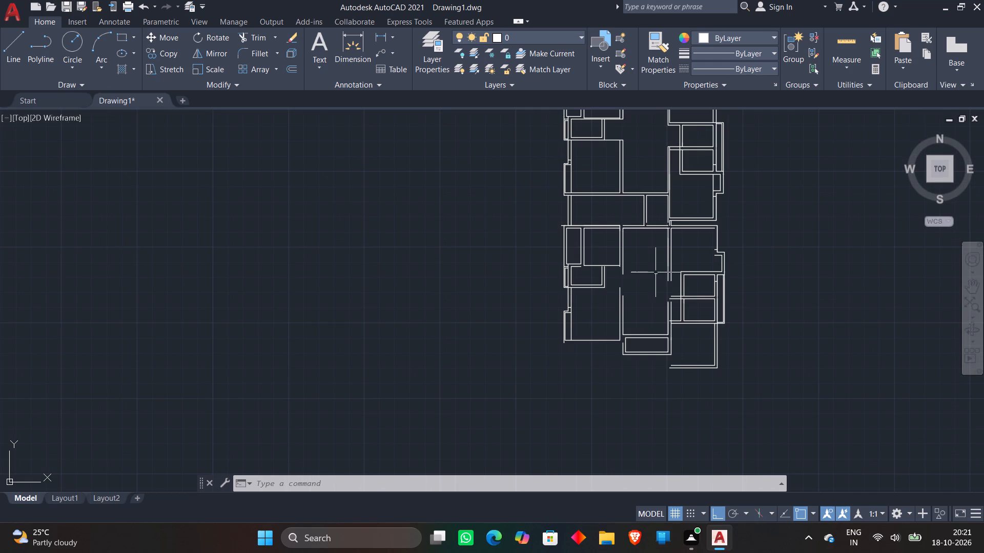
scroll(655, 272, "down", 1)
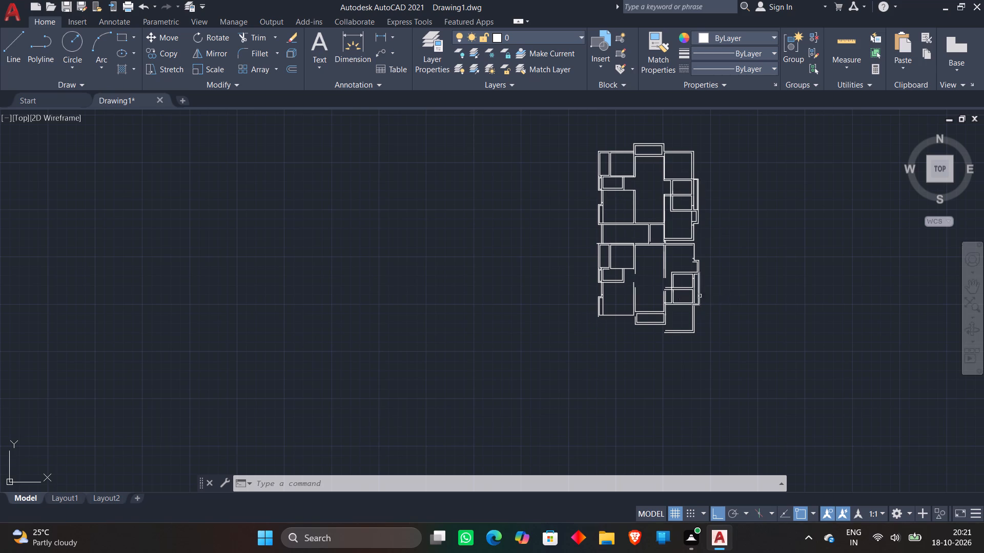
Erase the two short vertical wall stubs between the upper and lower right-hand rooms, near the lower hall's top-right corner.
scroll(700, 296, "up", 2)
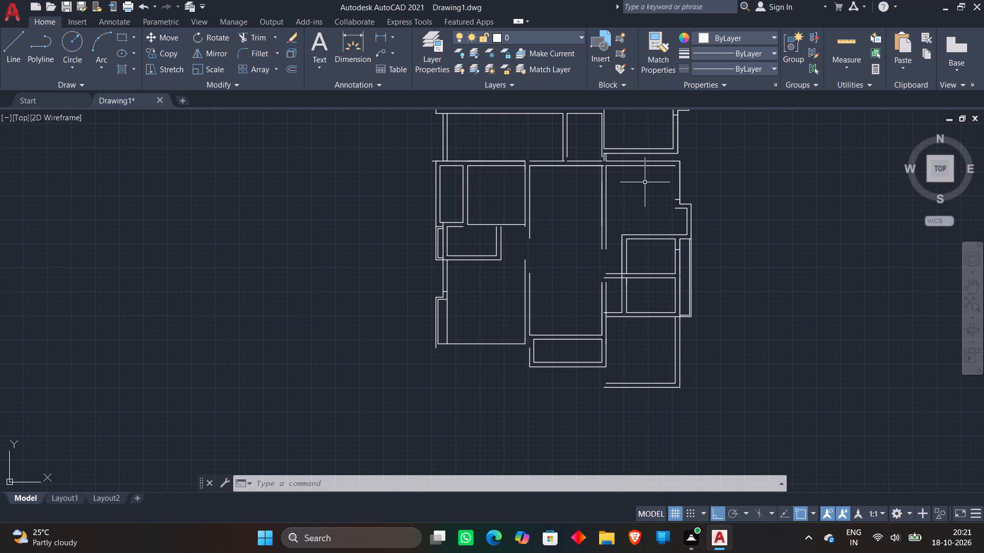
scroll(641, 171, "up", 2)
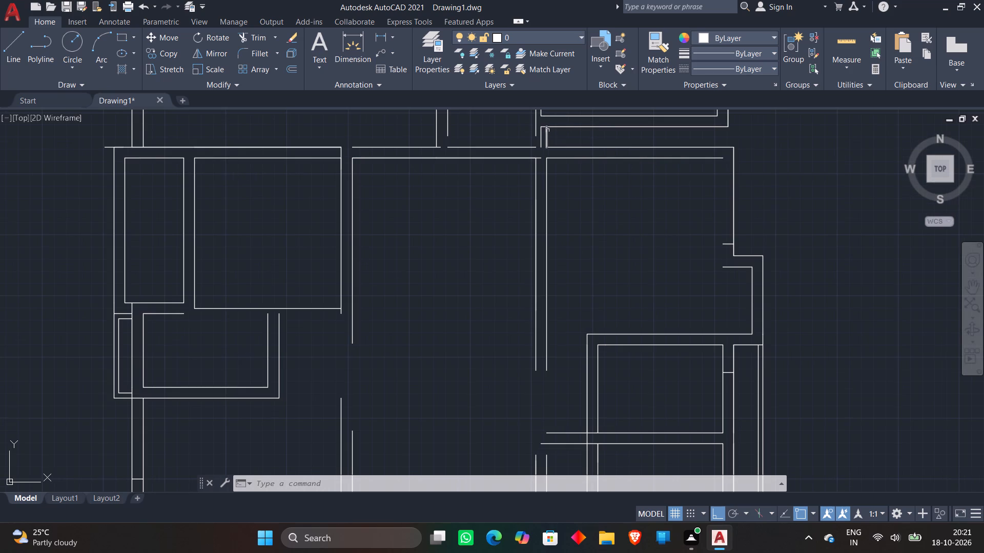
left_click(547, 131)
key("Delete")
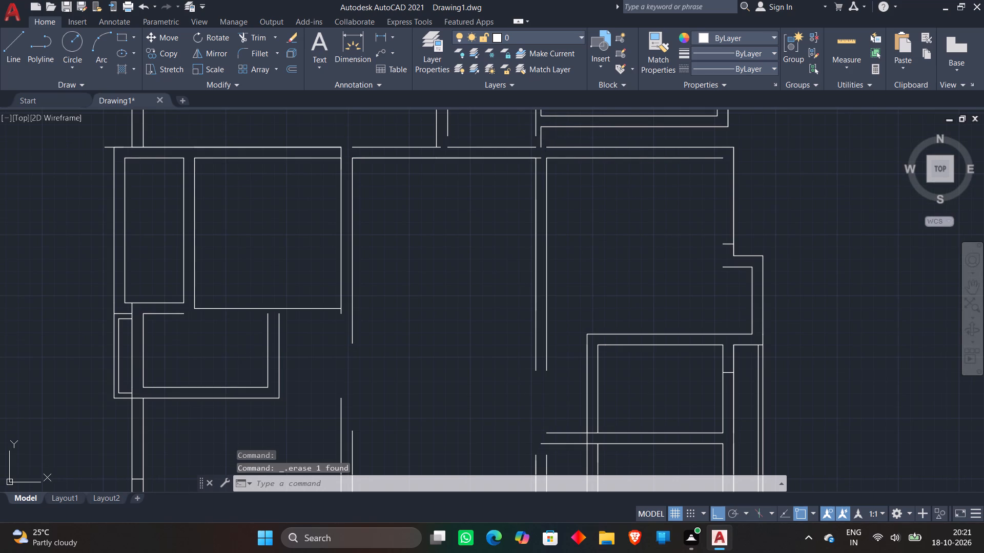
left_click(540, 138)
key("Delete")
scroll(568, 144, "down", 1)
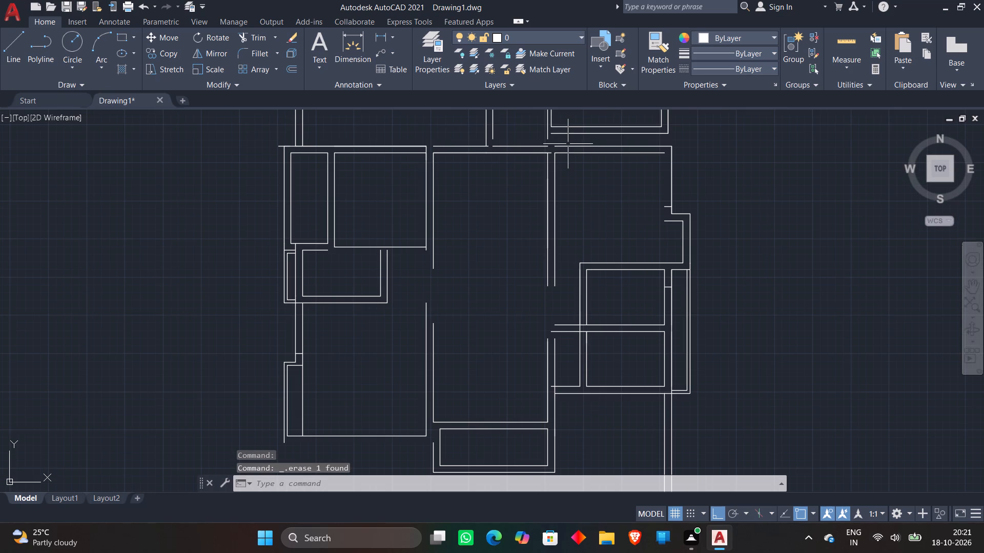
Erase the outer top wall line of the lower right-hand rooms, just below the upper right-hand rooms.
left_click(580, 146)
key("Delete")
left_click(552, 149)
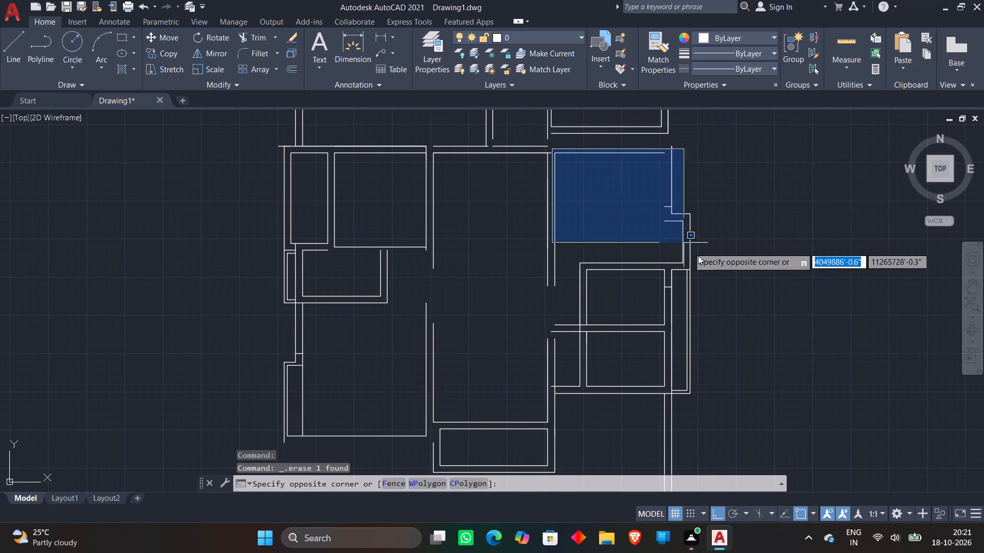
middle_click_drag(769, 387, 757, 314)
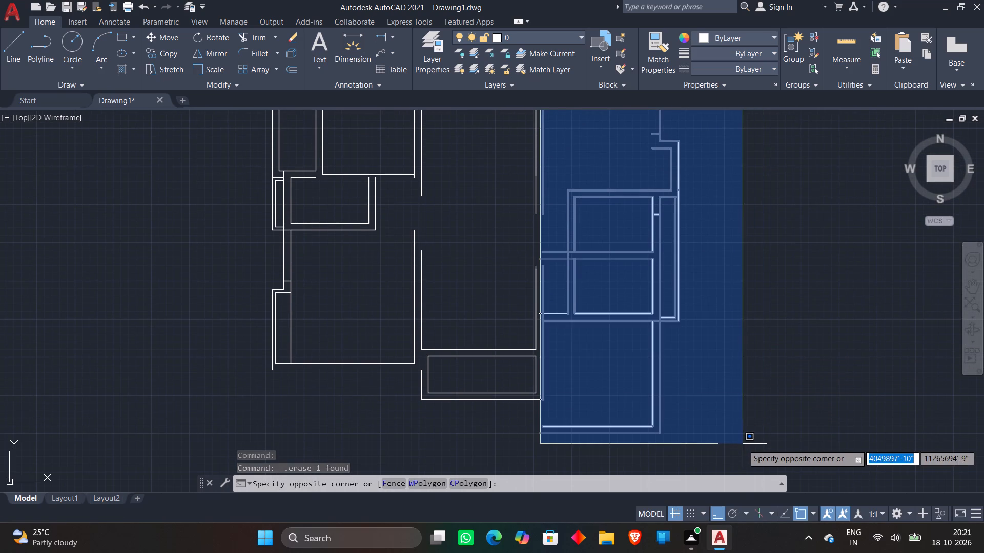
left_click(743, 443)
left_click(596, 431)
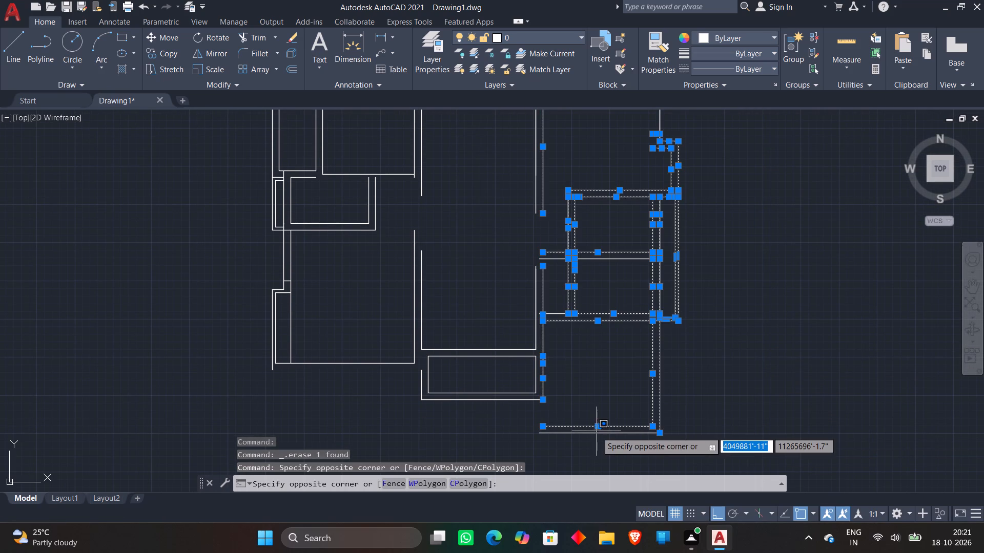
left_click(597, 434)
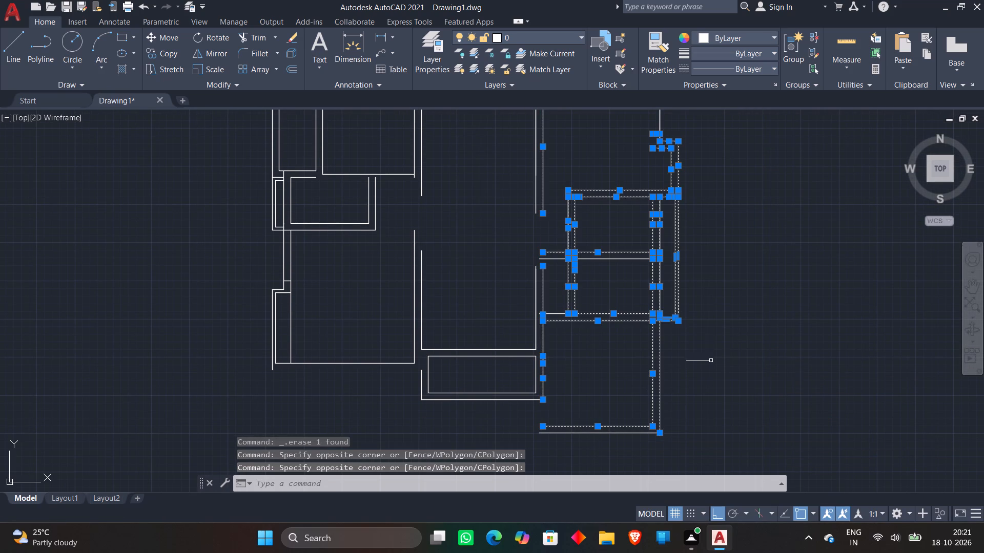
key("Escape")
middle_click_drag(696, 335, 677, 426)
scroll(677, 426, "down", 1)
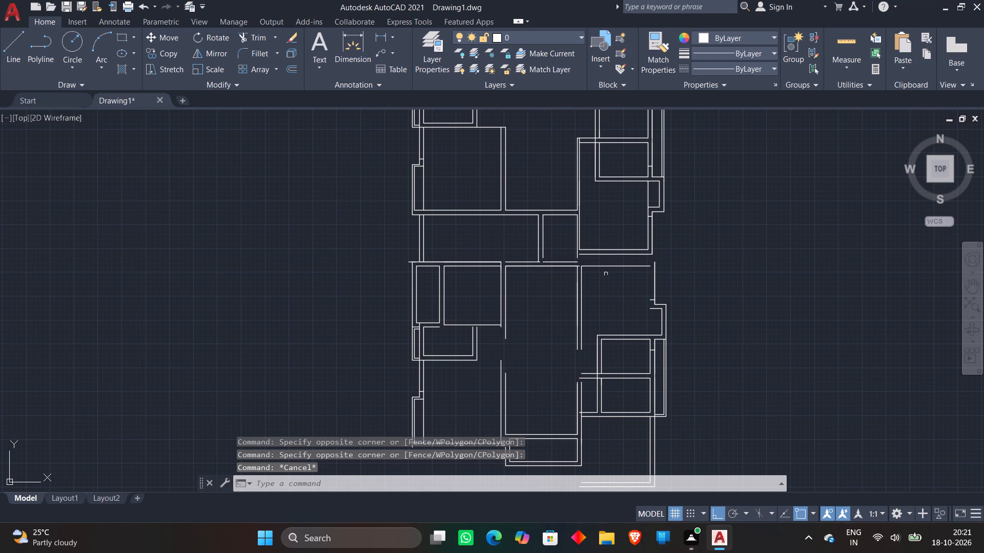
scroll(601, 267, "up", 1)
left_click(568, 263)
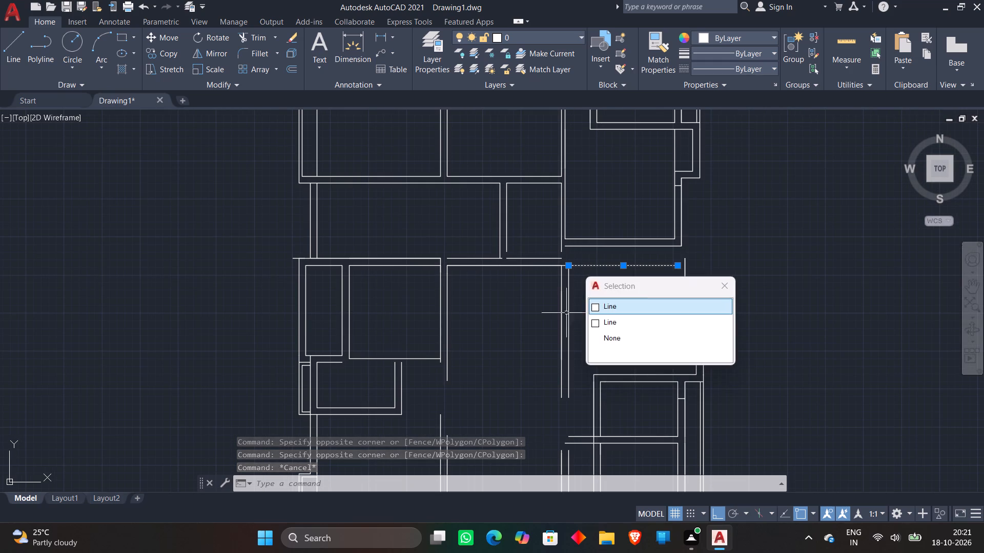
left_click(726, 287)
Move the lower right-hand rooms from their inner top-left corner to the left end of the upper right-hand rooms' bottom outer wall line.
scroll(602, 258, "up", 3)
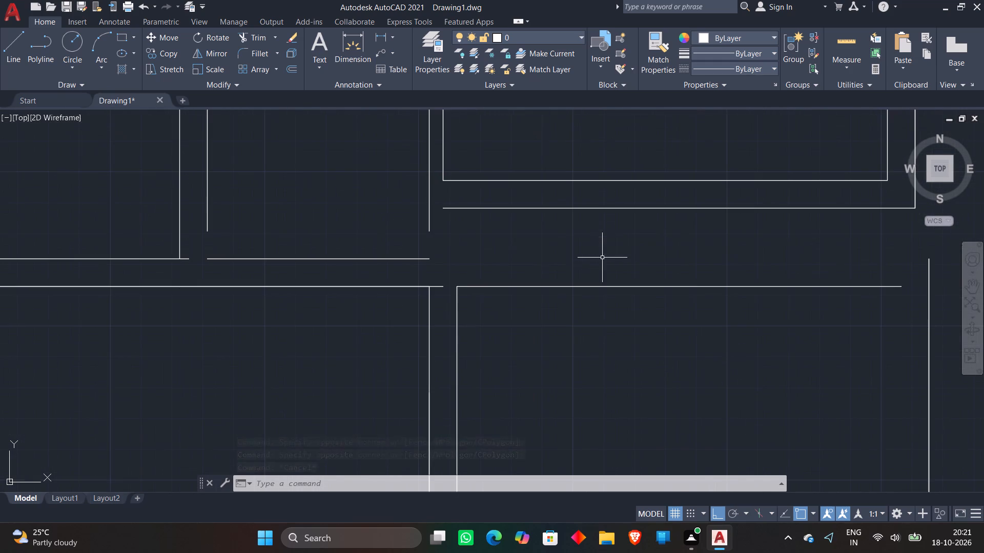
left_click(448, 273)
scroll(774, 383, "down", 3)
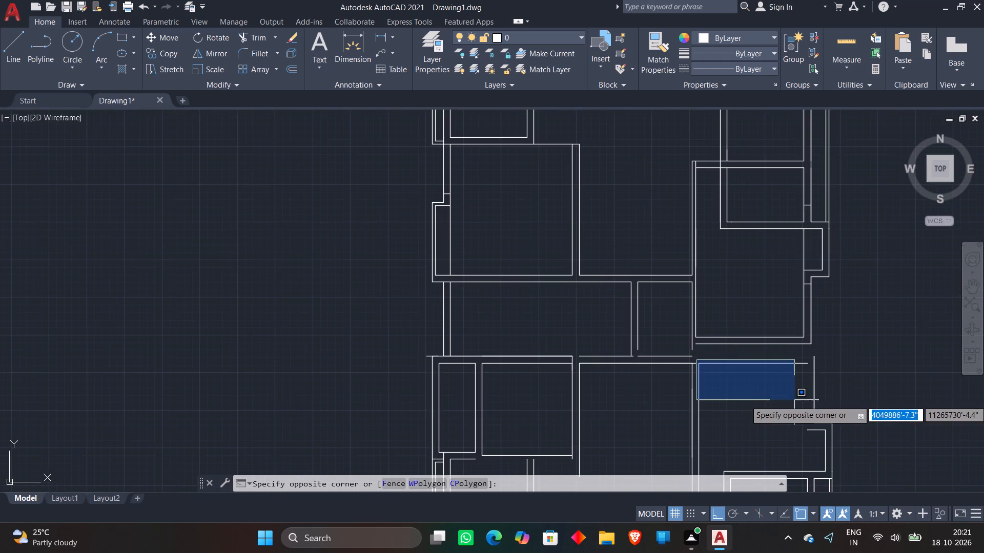
middle_click_drag(795, 400, 764, 254)
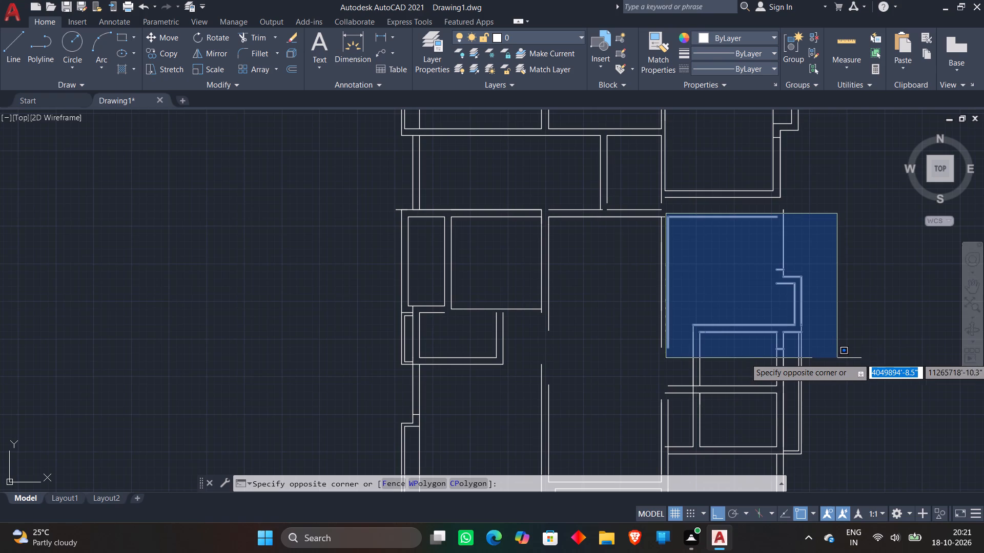
left_click(842, 395)
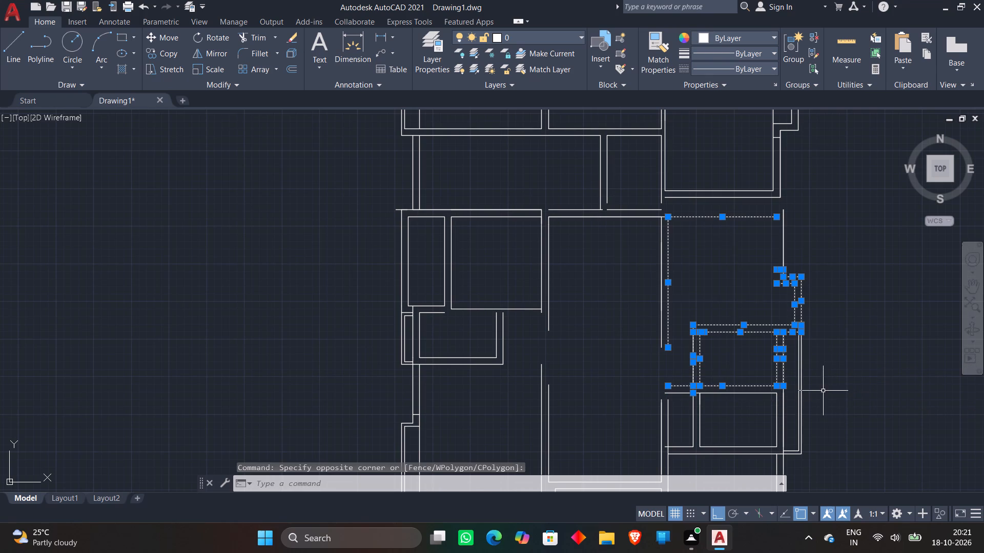
middle_click_drag(823, 391, 752, 292)
middle_click_drag(741, 397, 740, 321)
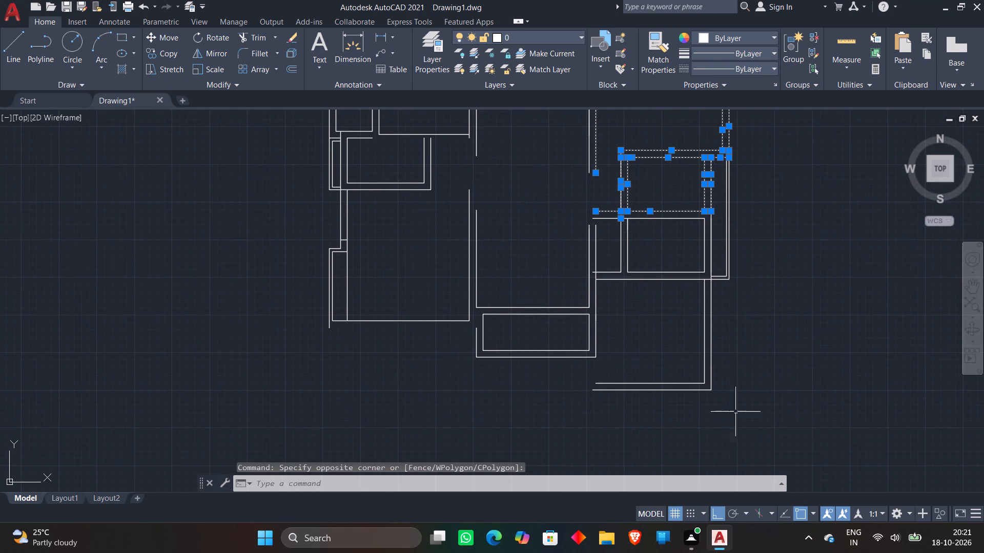
left_click(741, 418)
left_click(572, 377)
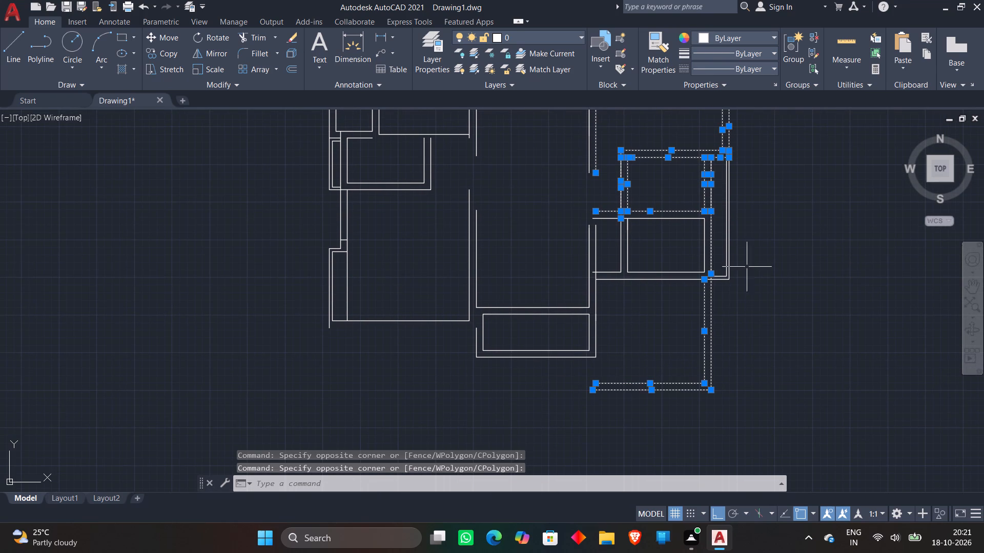
left_click(750, 313)
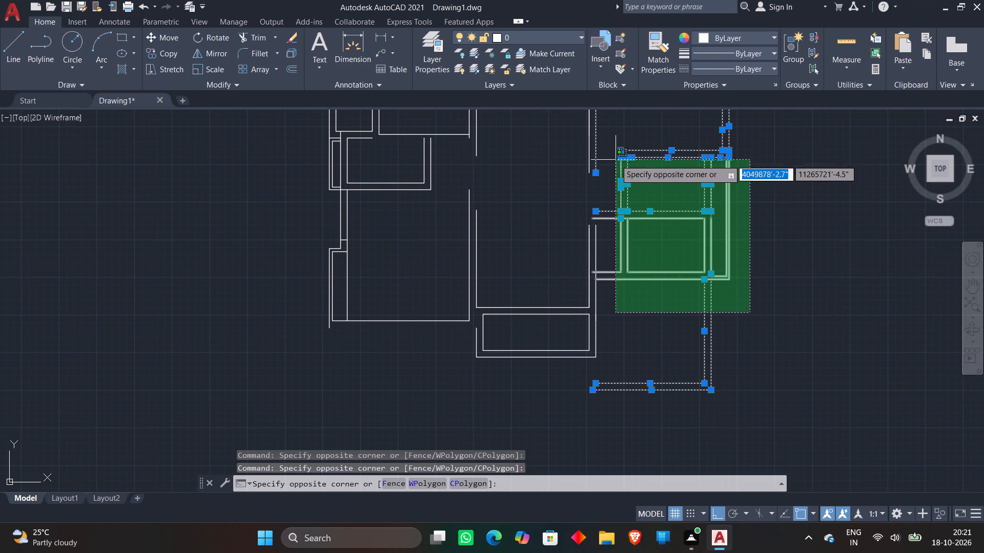
left_click(614, 159)
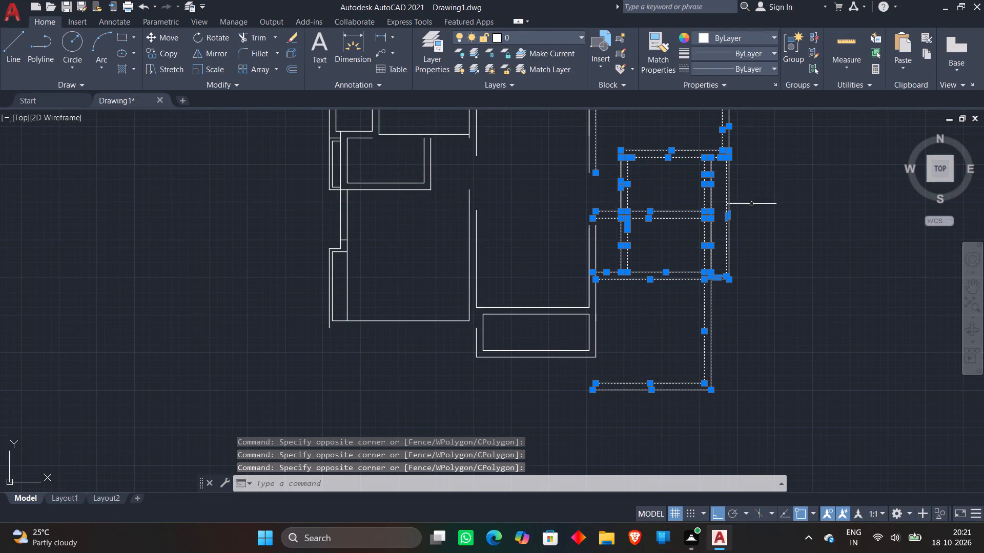
type("m")
key("space")
middle_click_drag(778, 206, 789, 478)
scroll(603, 306, "up", 3)
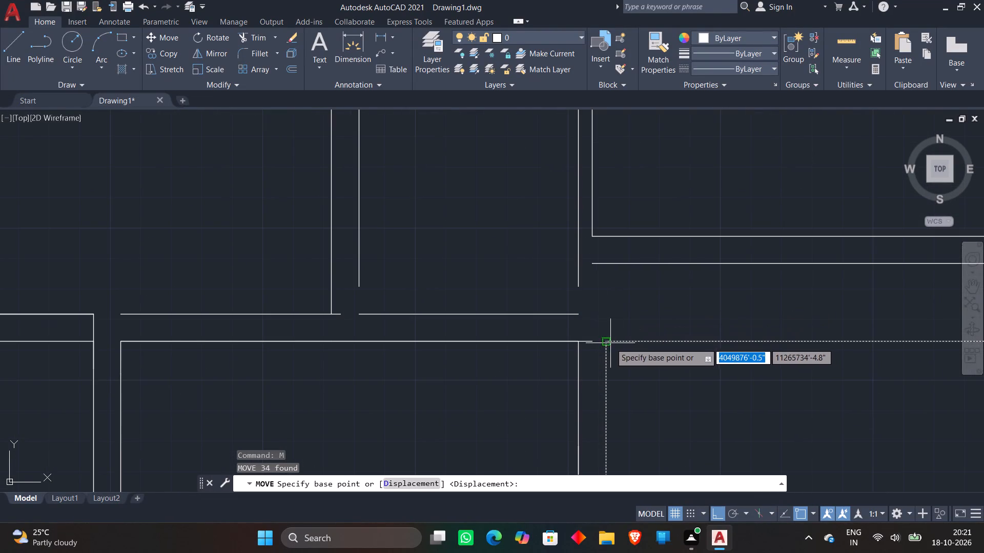
left_click(607, 343)
left_click(591, 264)
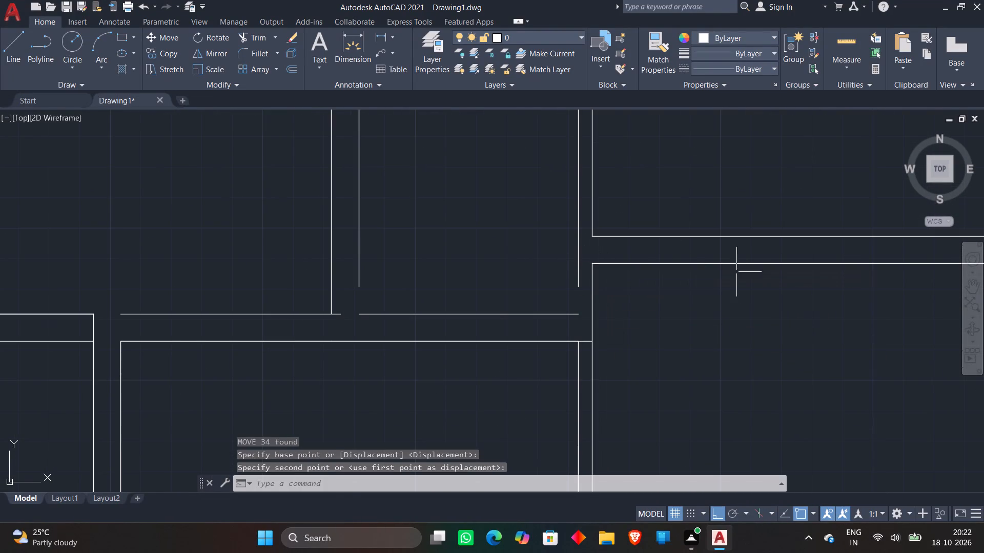
Examine how the moved lower right-hand rooms line up with the upper rooms and the rest of the plan.
scroll(739, 289, "down", 3)
scroll(754, 344, "down", 1)
middle_click_drag(835, 370, 830, 358)
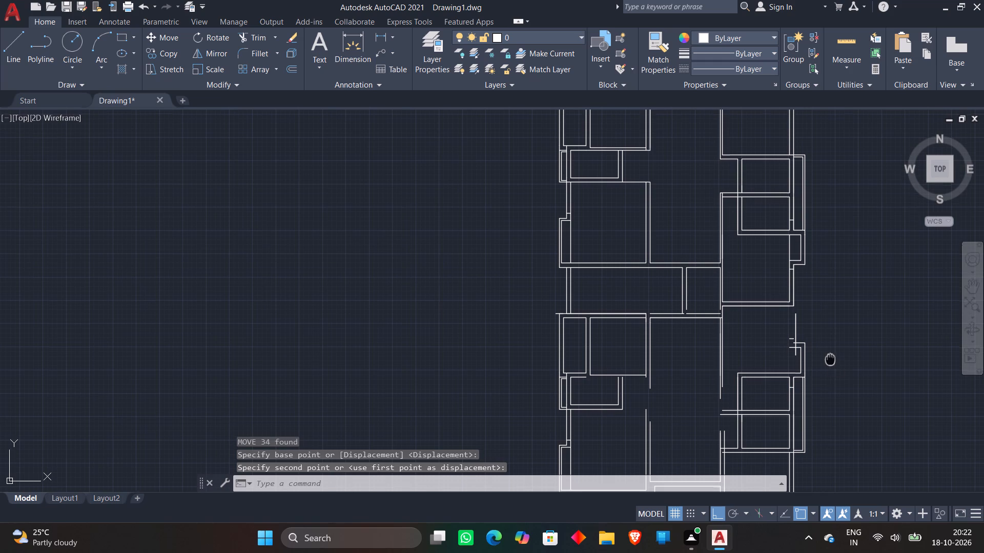
middle_click_drag(830, 358, 817, 321)
scroll(817, 319, "down", 1)
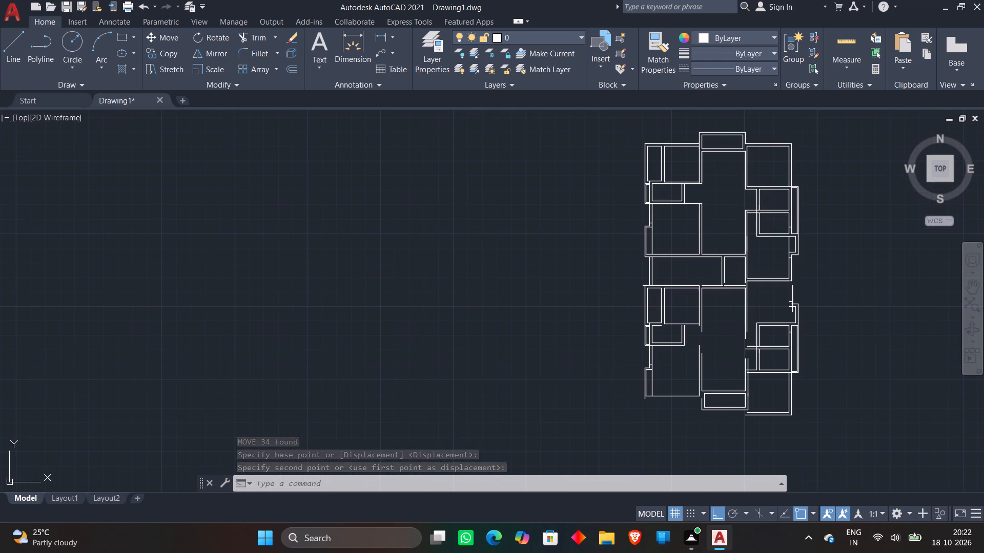
scroll(797, 293, "up", 2)
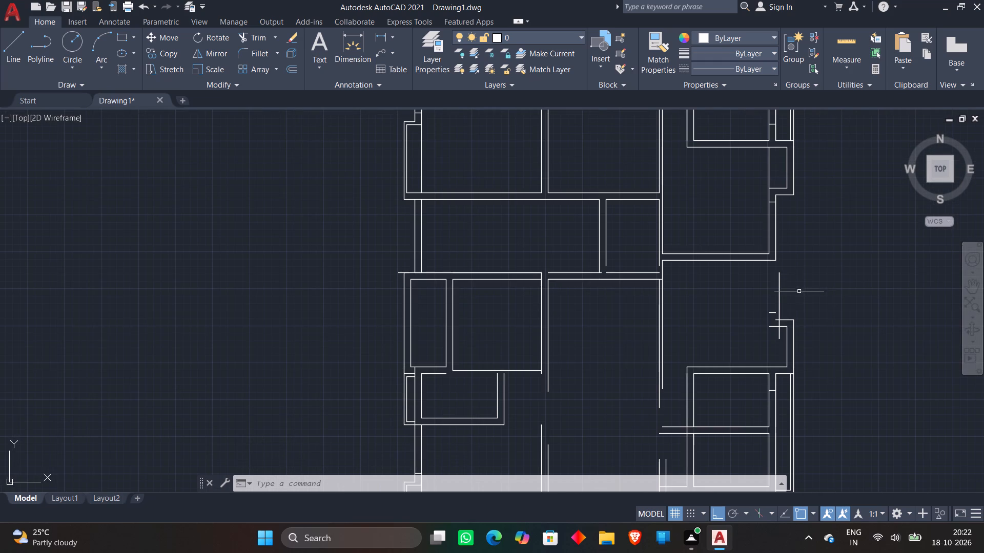
scroll(801, 287, "down", 2)
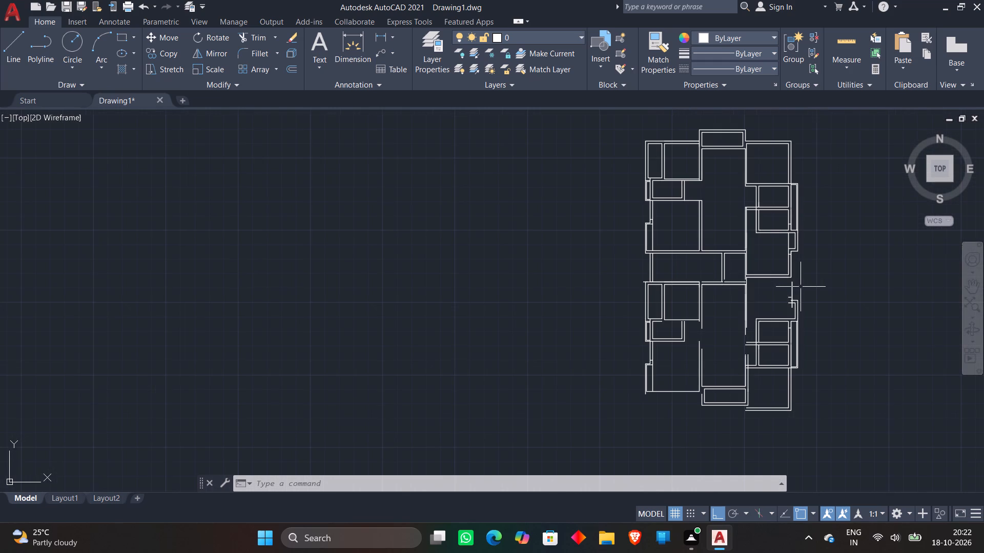
scroll(801, 287, "up", 1)
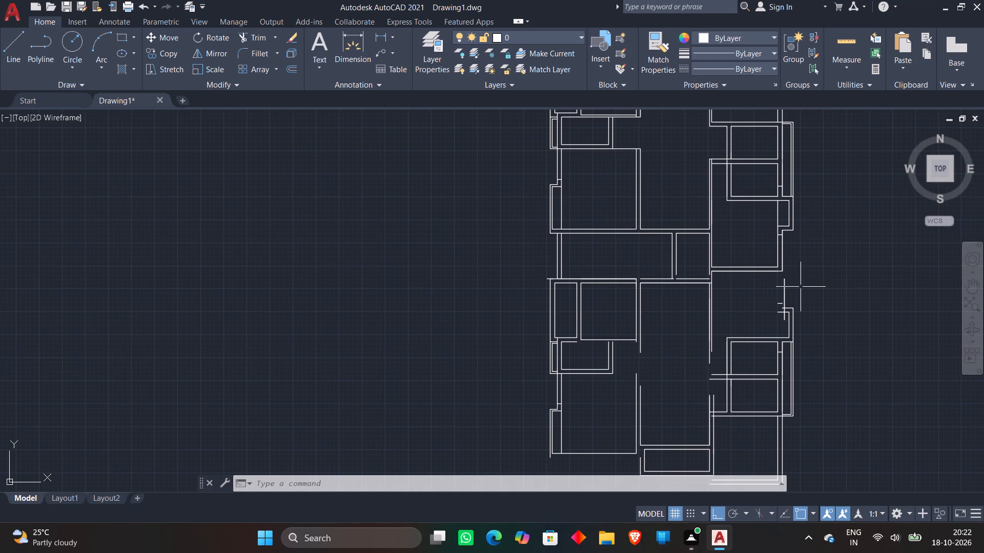
scroll(801, 287, "up", 1)
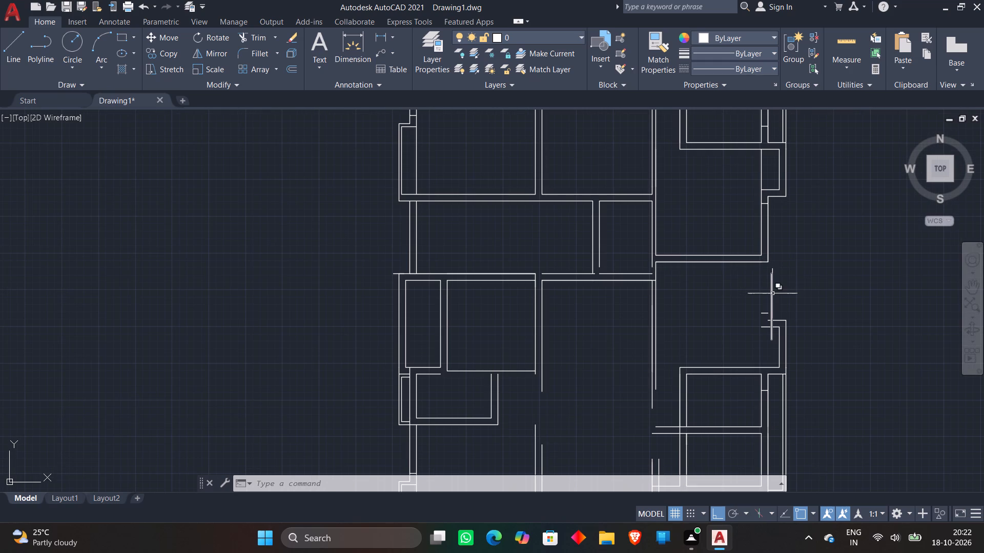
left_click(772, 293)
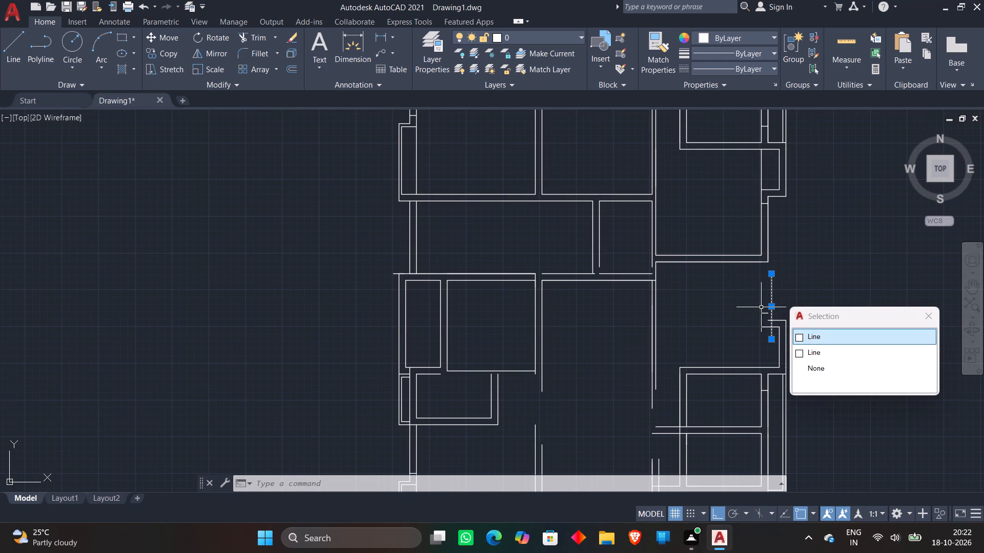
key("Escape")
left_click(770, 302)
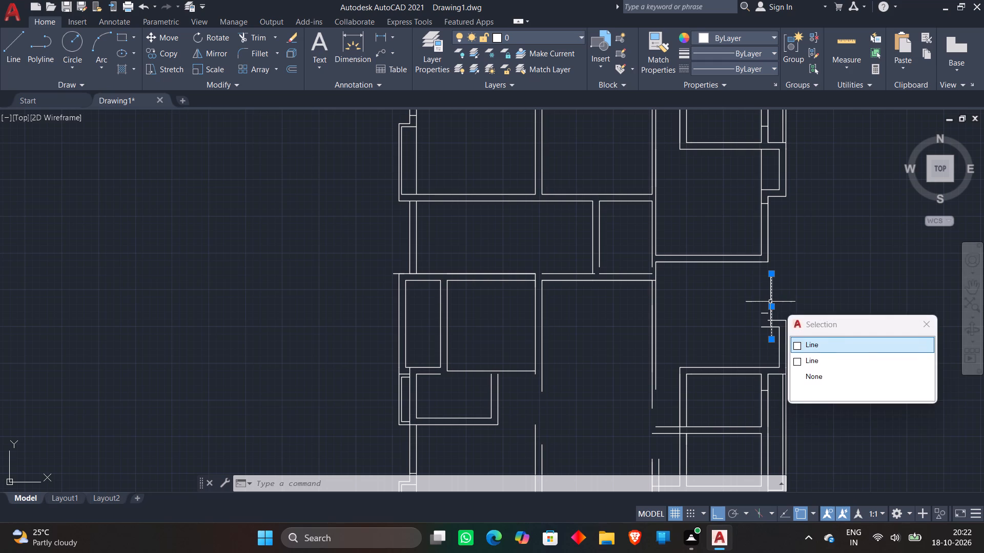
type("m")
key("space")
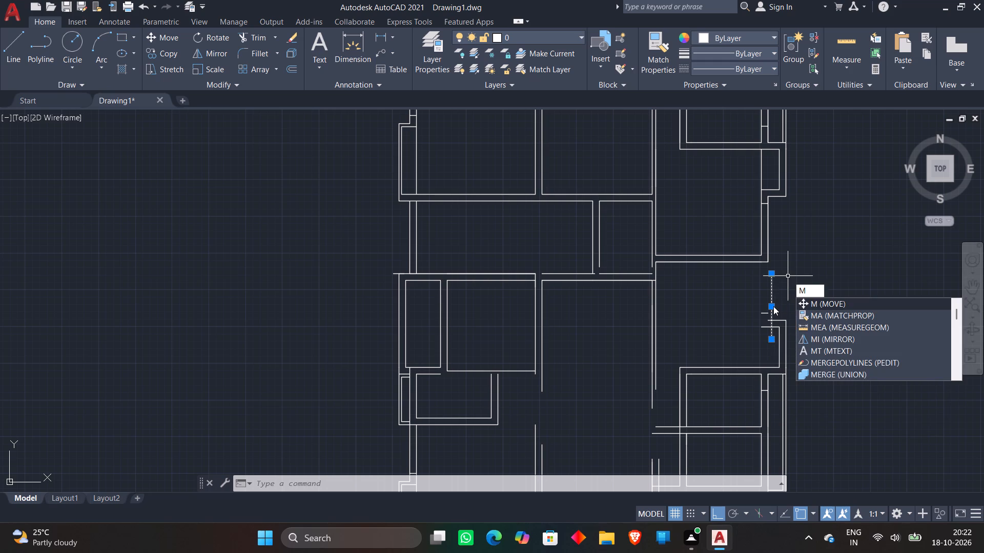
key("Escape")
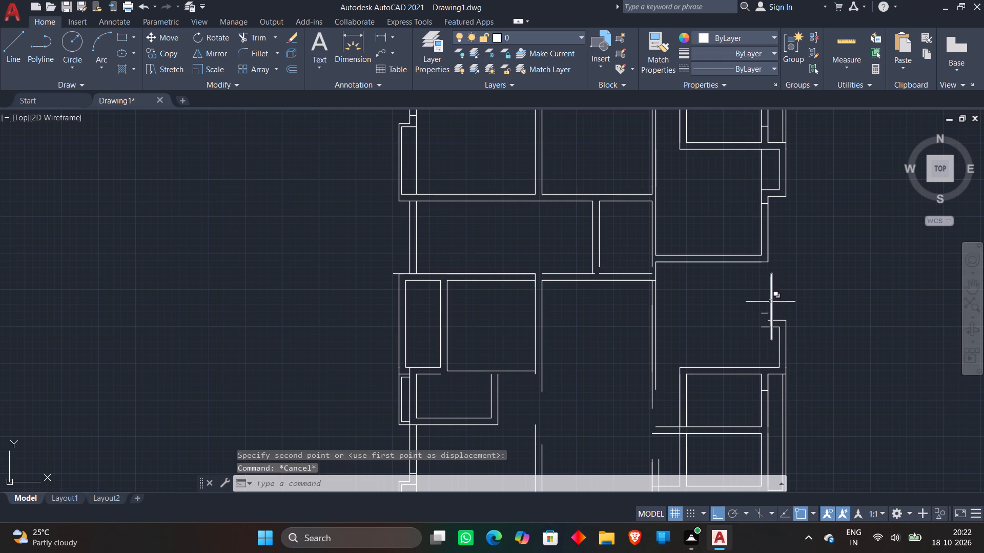
Erase the two overlapping vertical lines left at the outer east wall between the upper and lower right-hand rooms.
left_click(770, 302)
key("Delete")
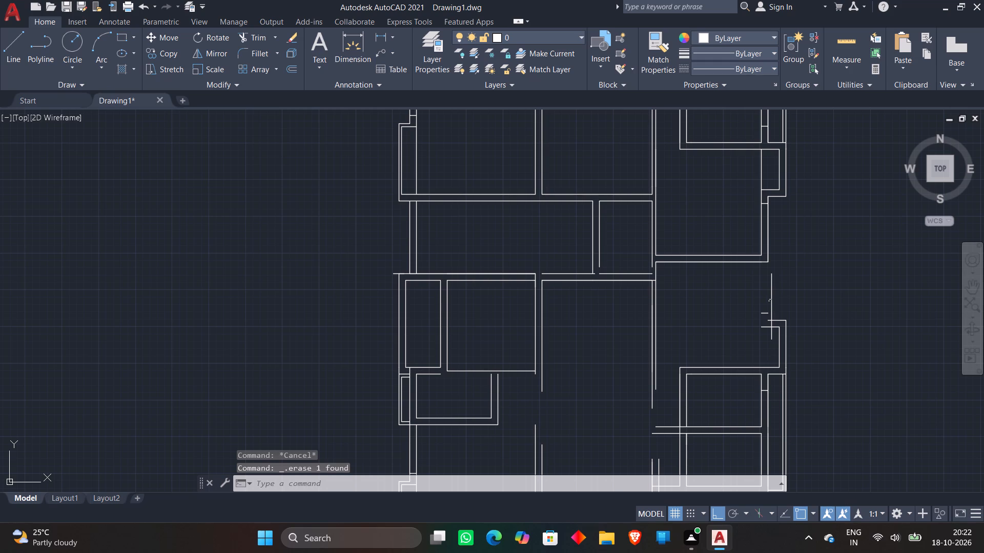
left_click(770, 301)
key("Delete")
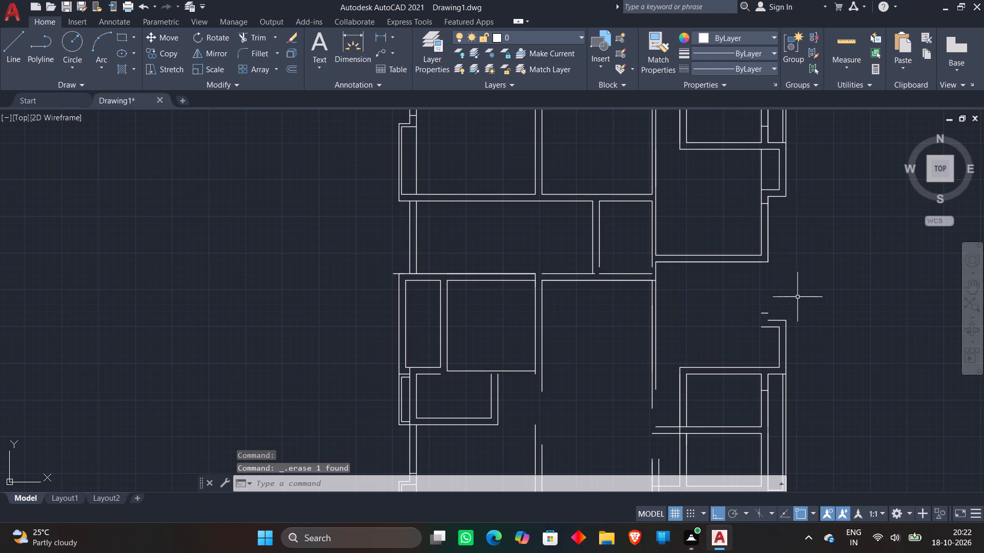
Extend the inner east wall line of the lower right-hand rooms up to the upper right-hand rooms' bottom outer wall line.
type("ex")
key("space")
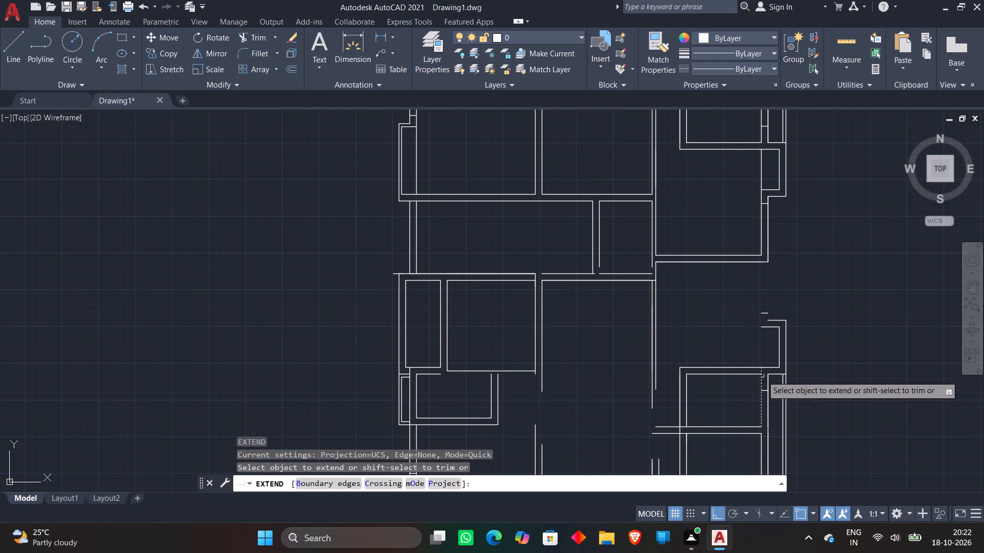
scroll(762, 372, "up", 3)
left_click(748, 389)
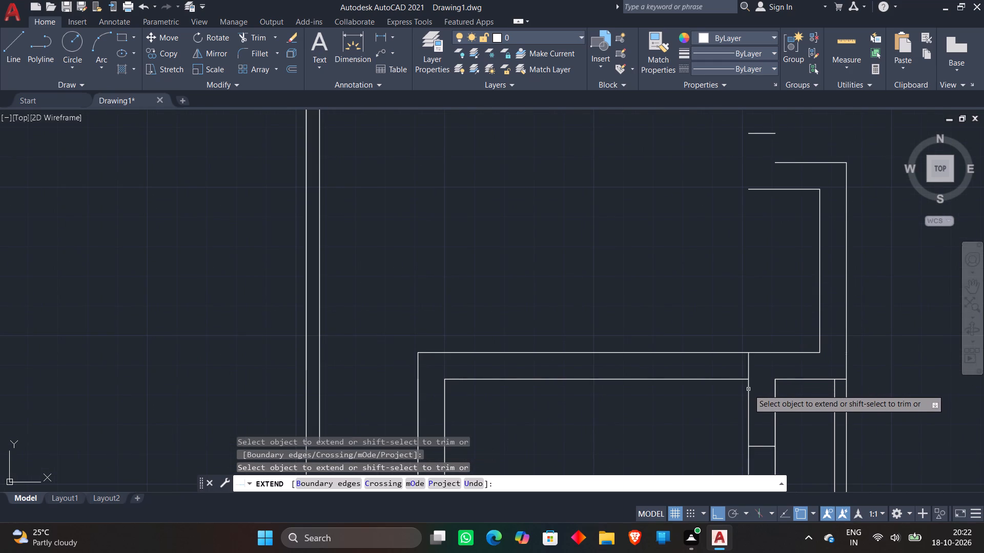
left_click(749, 375)
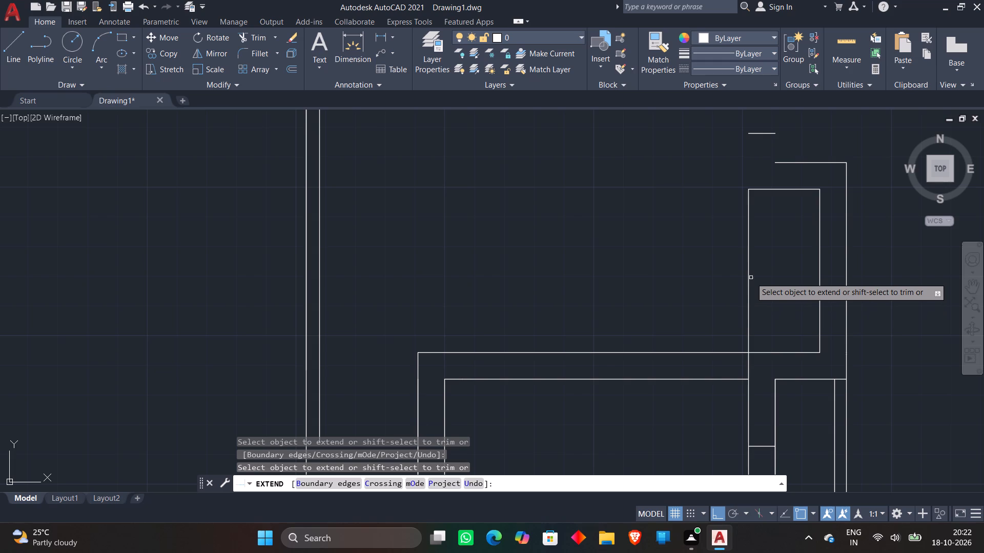
left_click(749, 280)
scroll(752, 268, "down", 1)
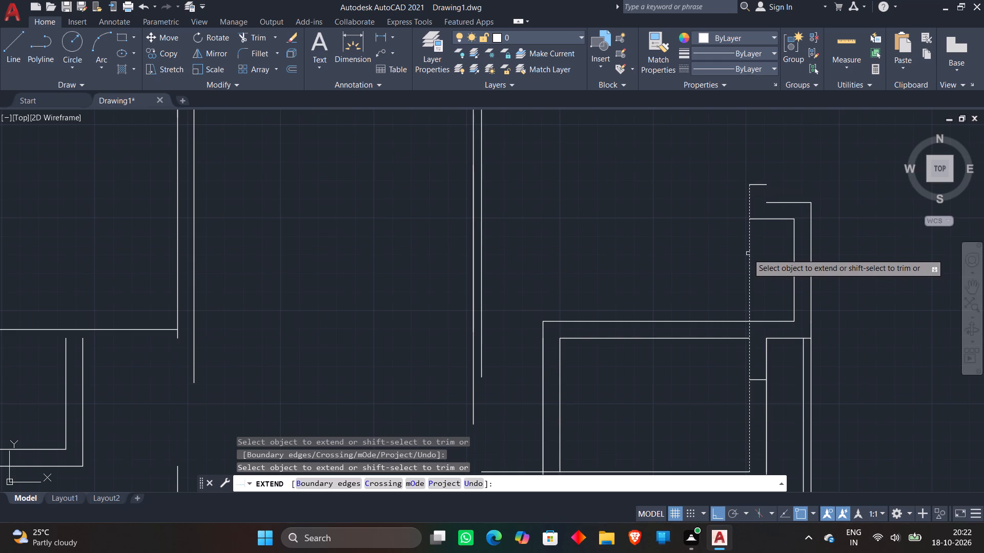
scroll(749, 253, "down", 2)
middle_click_drag(749, 253, 756, 306)
left_click(756, 290)
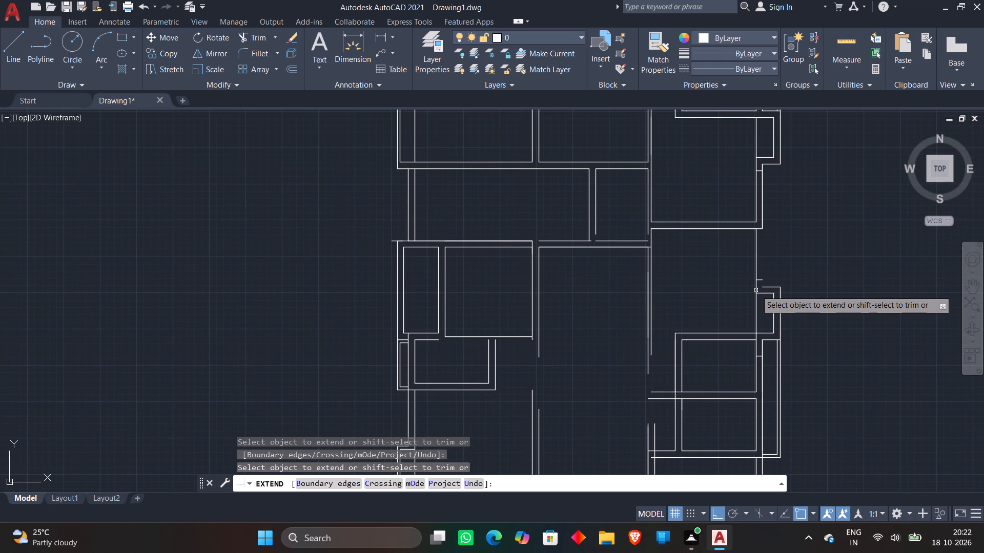
Draw the outer east wall line from the lower right-hand bump-out's inner corner up to the upper rooms' bottom outer corner.
key("Escape")
key("l")
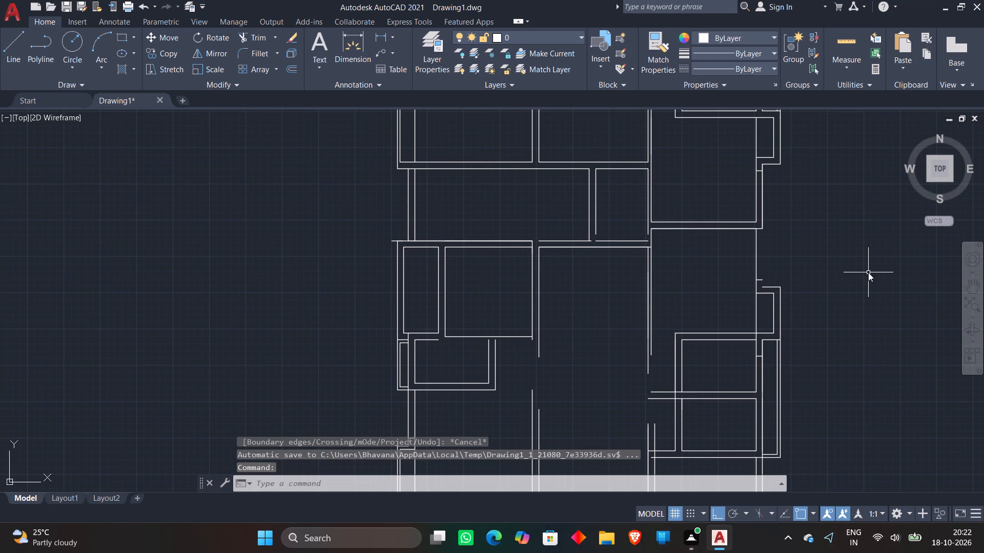
key("apostrophe")
scroll(767, 281, "up", 2)
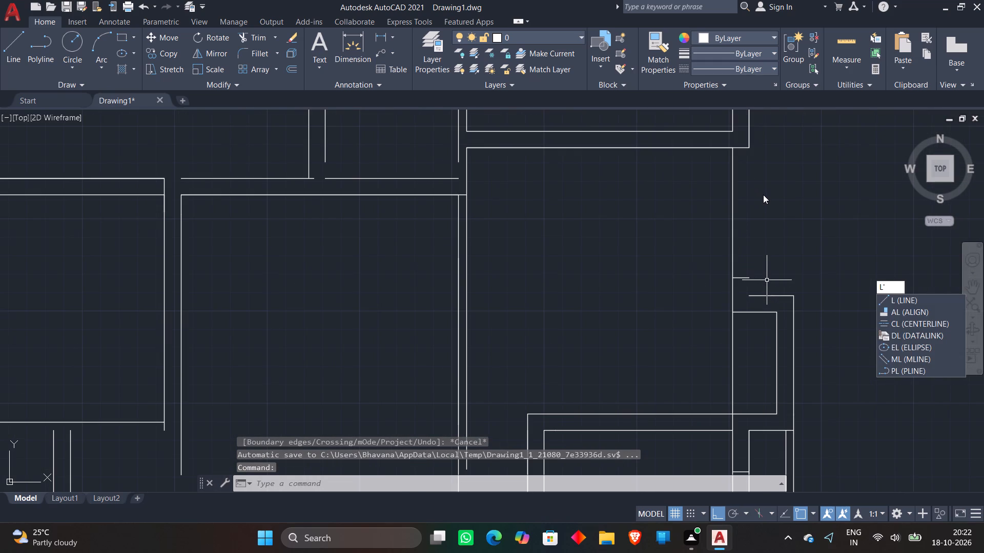
key("l")
key("BackSpace")
key("BackSpace")
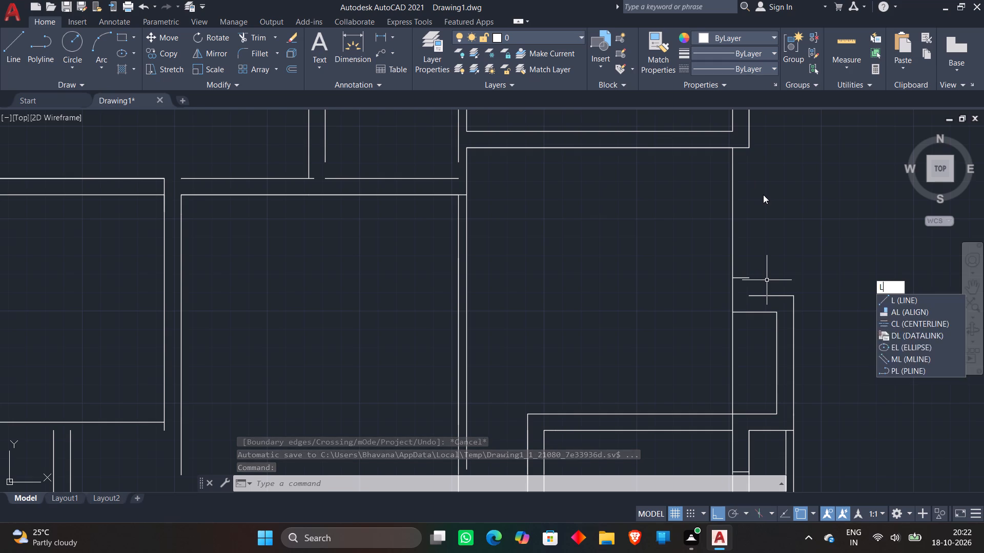
key("Return")
left_click(750, 295)
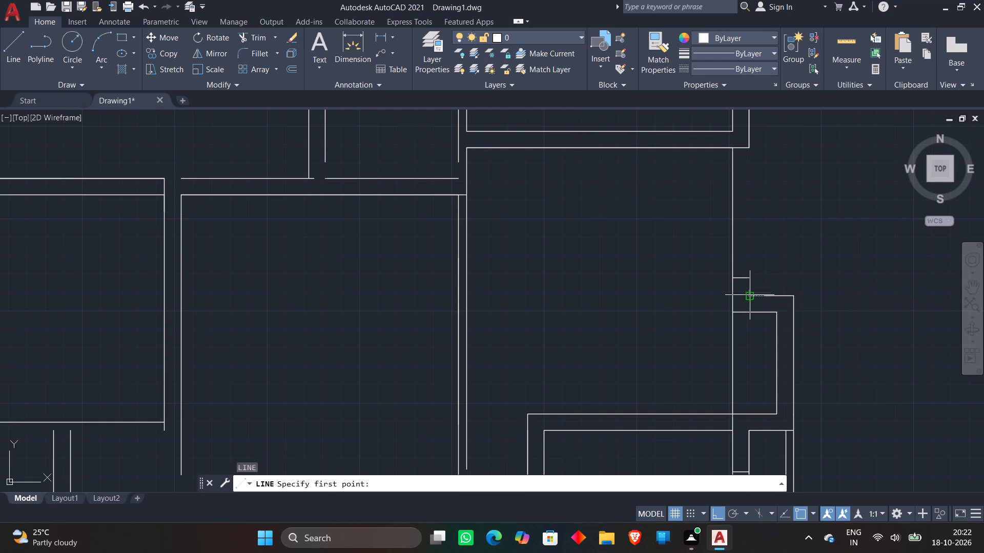
left_click(753, 131)
key("Escape")
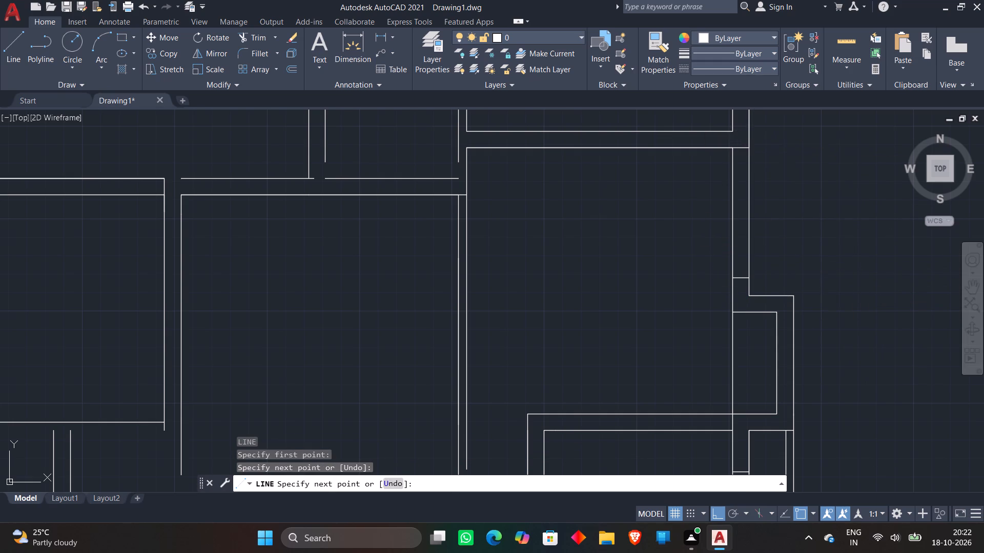
Trim the upper right-hand rooms' bottom outer wall line where it crosses the east wall's thickness.
scroll(825, 193, "down", 2)
type("tr")
key("space")
scroll(799, 172, "up", 3)
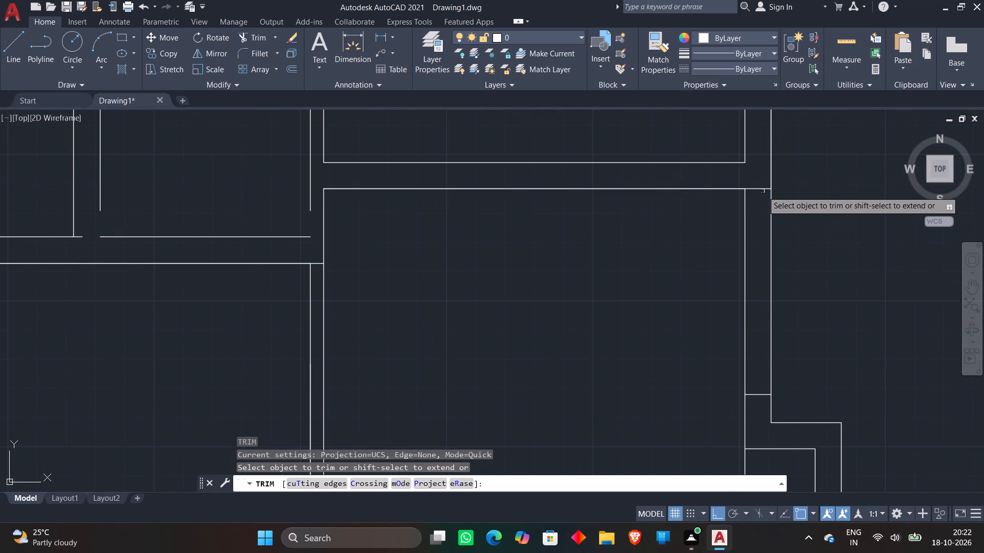
scroll(762, 188, "down", 1)
left_click(760, 182)
left_click(758, 197)
scroll(833, 208, "down", 3)
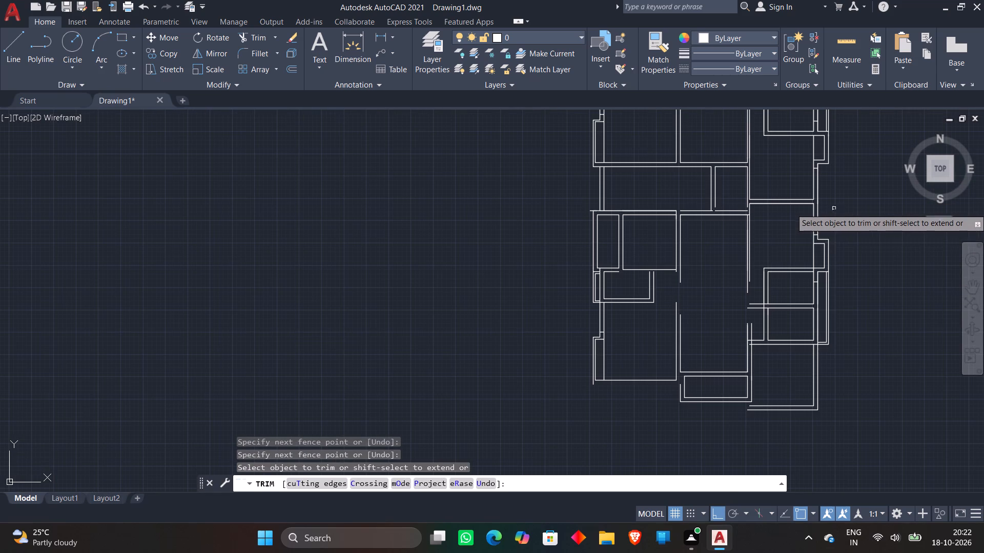
key("Escape")
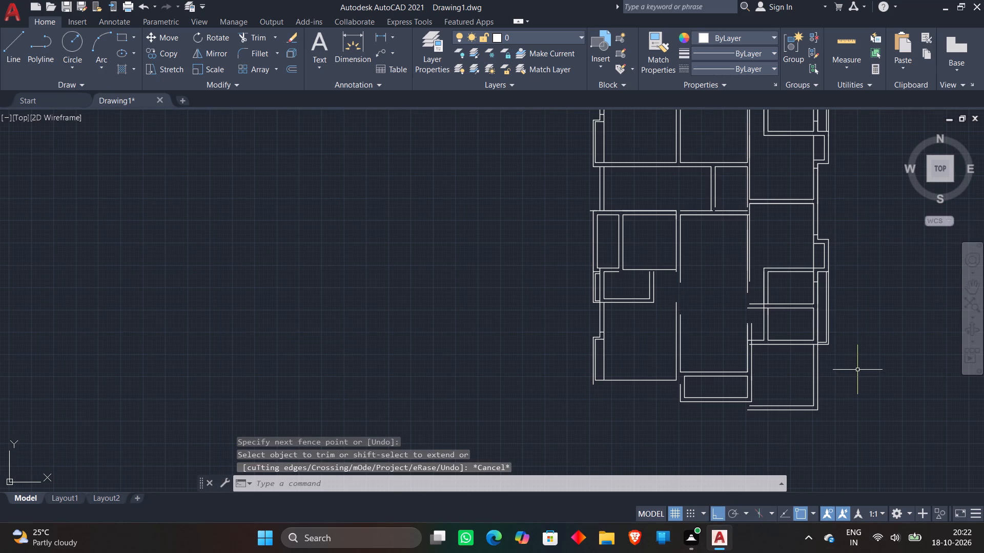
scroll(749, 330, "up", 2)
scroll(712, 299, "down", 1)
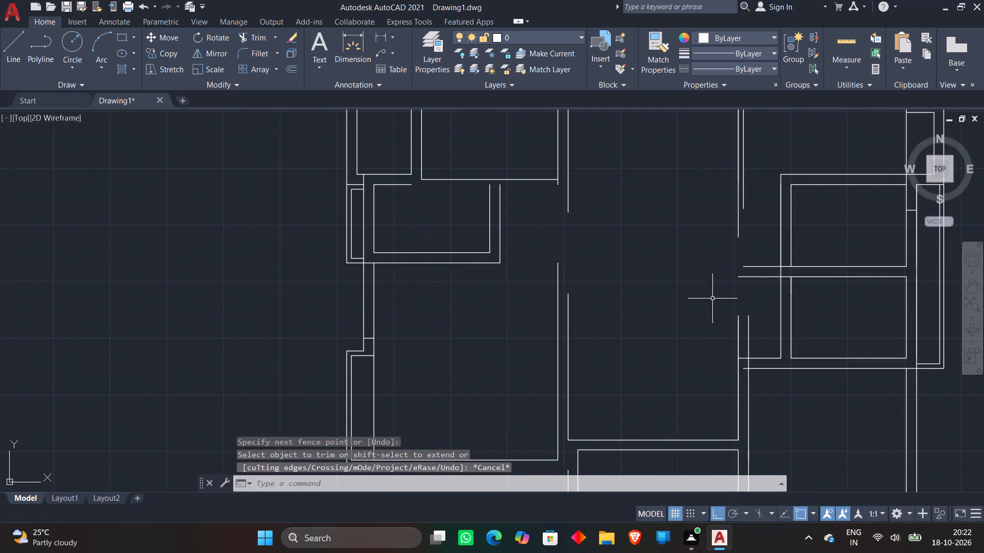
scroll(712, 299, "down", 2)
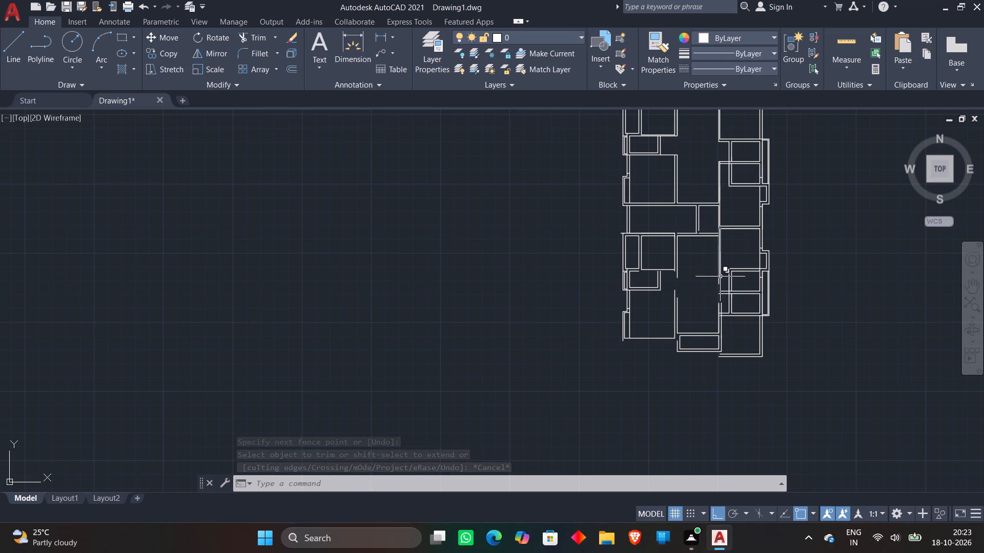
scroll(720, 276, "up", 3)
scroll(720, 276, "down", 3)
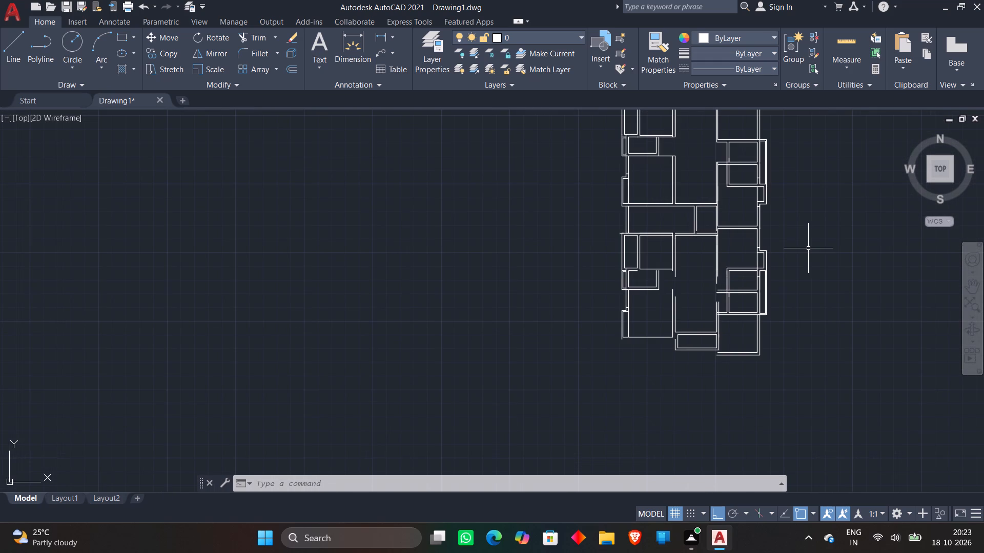
Extend the small middle room's side wall lines down to its bottom wall, and that wall's line west across the opening.
type("qe")
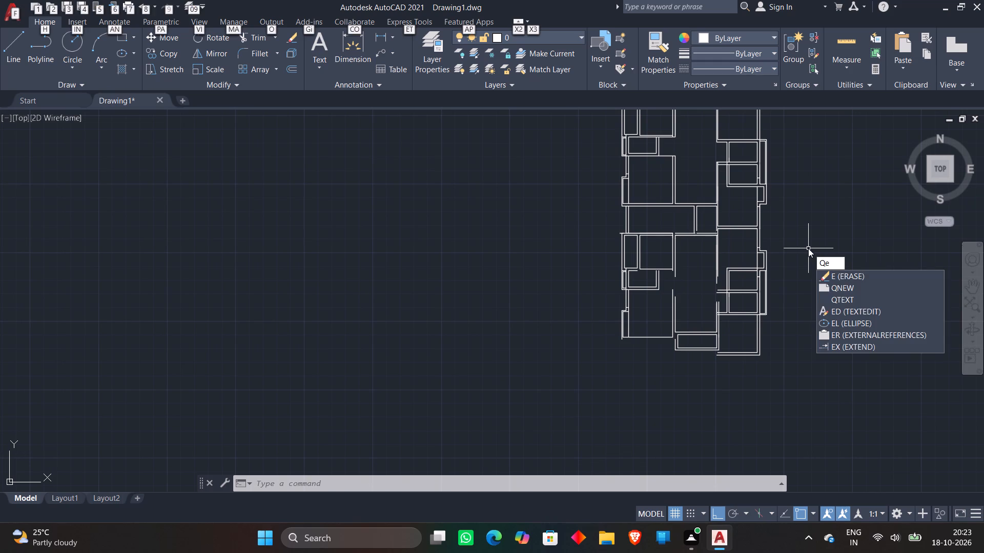
key("BackSpace")
key("BackSpace")
left_click(839, 257)
key("BackSpace")
key("BackSpace")
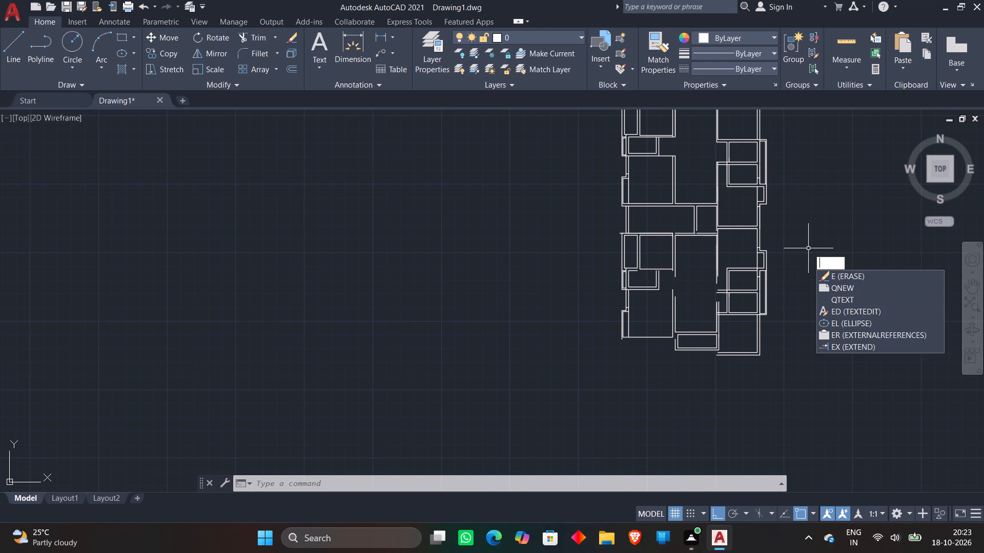
type("ex")
key("space")
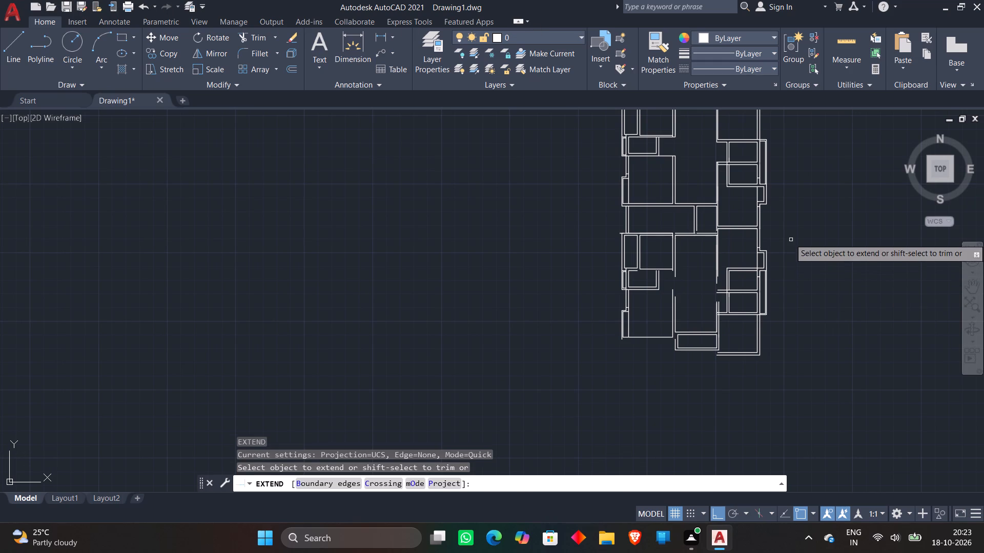
scroll(716, 195, "up", 3)
scroll(787, 376, "down", 1)
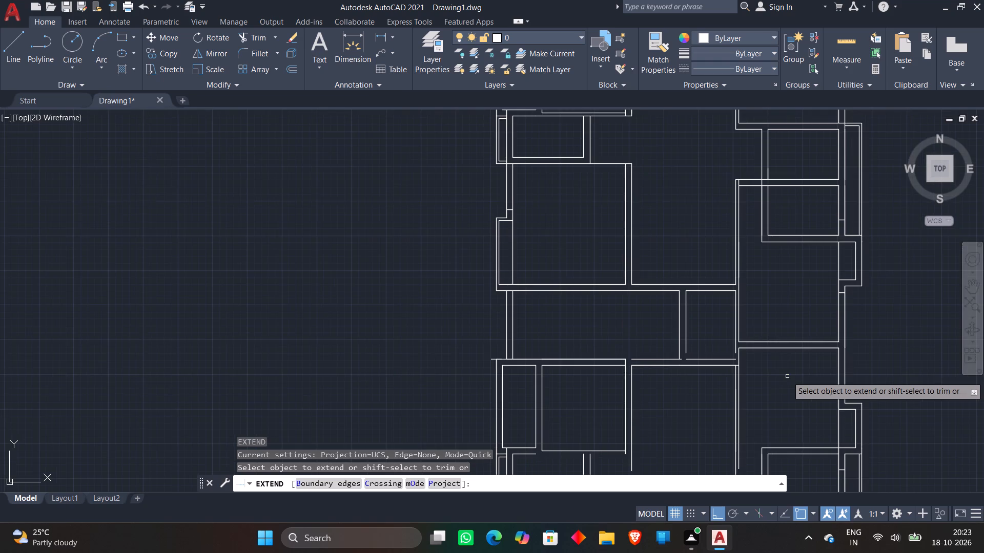
middle_click_drag(787, 376, 772, 288)
scroll(729, 263, "up", 1)
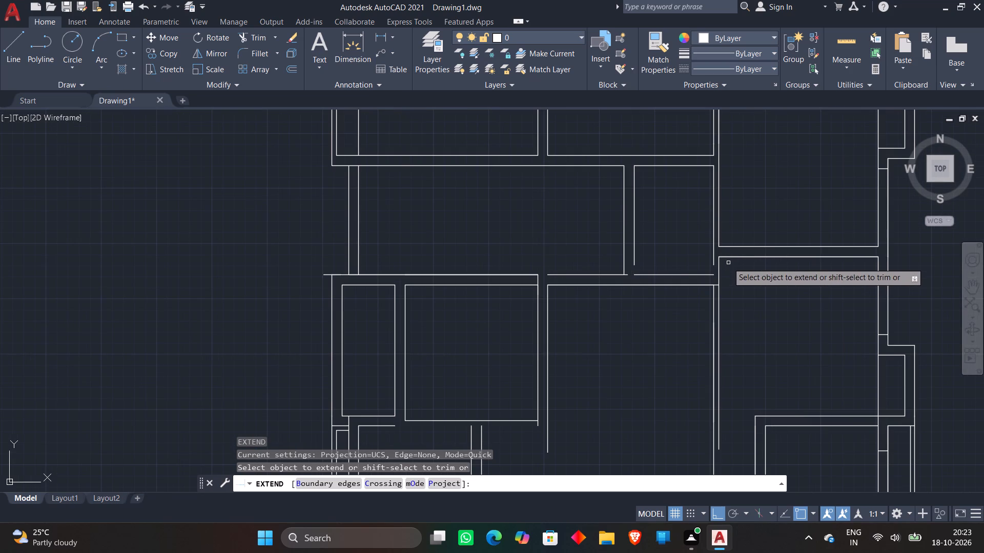
left_click(715, 261)
left_click(634, 260)
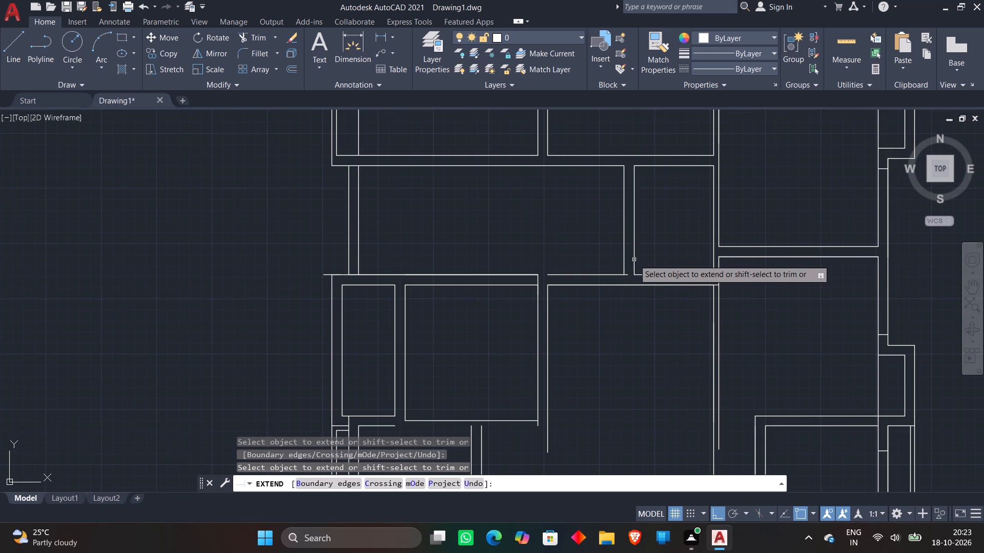
left_click(560, 276)
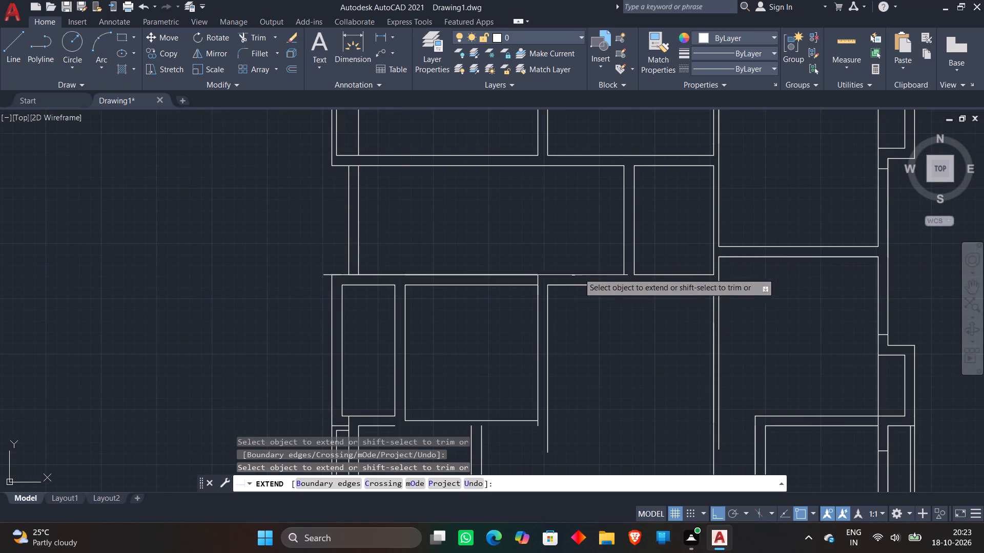
Extend the lower hall's west wall lines across their gap and its east wall lines down to the lower right-hand rooms' dividing wall.
scroll(584, 338, "down", 1)
middle_click_drag(584, 338, 637, 259)
left_click(606, 304)
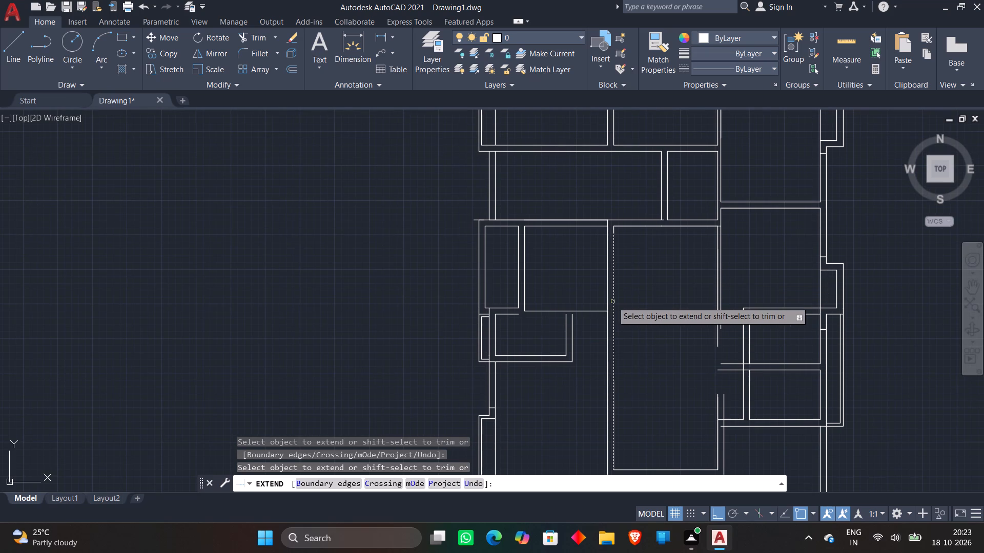
left_click(612, 302)
left_click(717, 302)
left_click(719, 302)
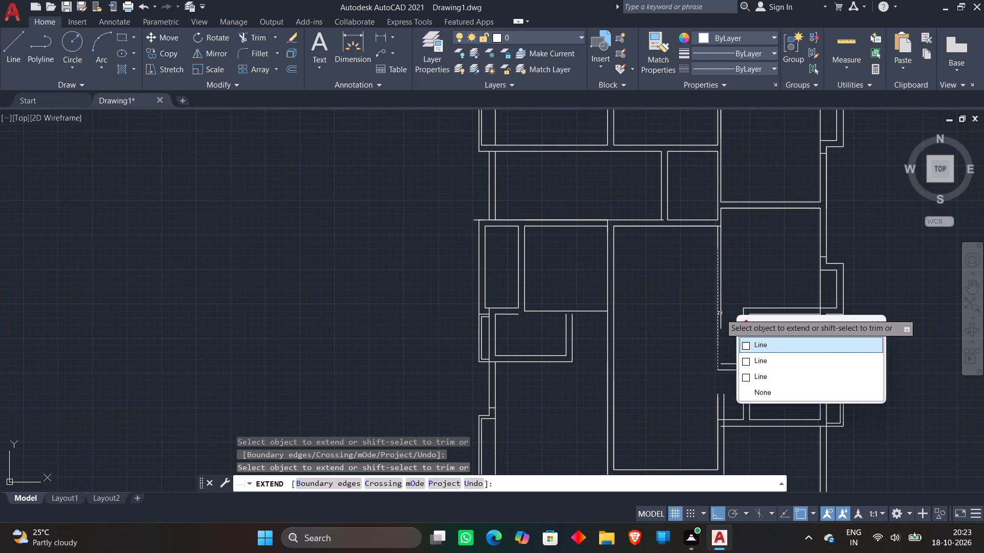
scroll(720, 315, "up", 2)
left_click(720, 313)
Extend the bottom outer wall line of the lower right-hand small rooms west to the hall's inner east wall line.
middle_click_drag(727, 312, 814, 118)
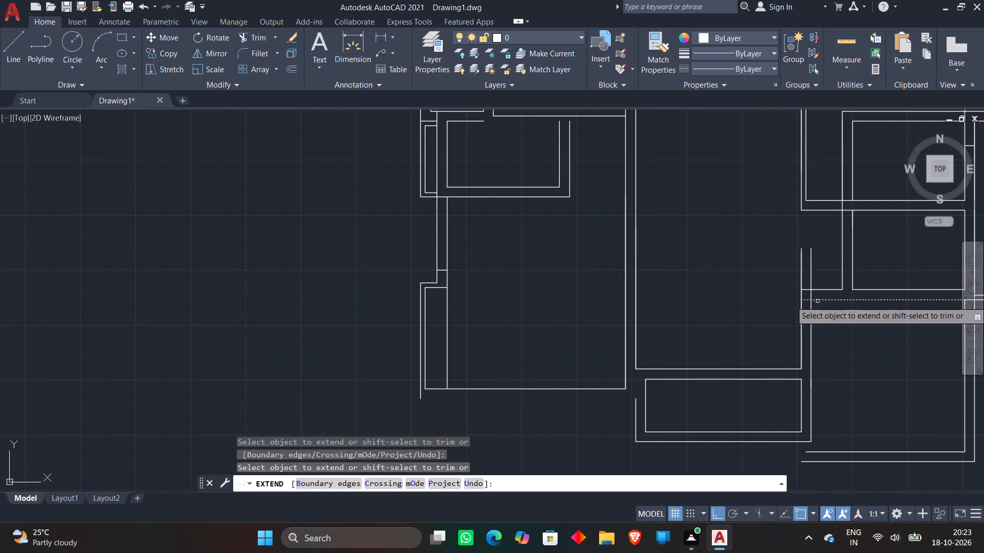
middle_click_drag(817, 301, 735, 304)
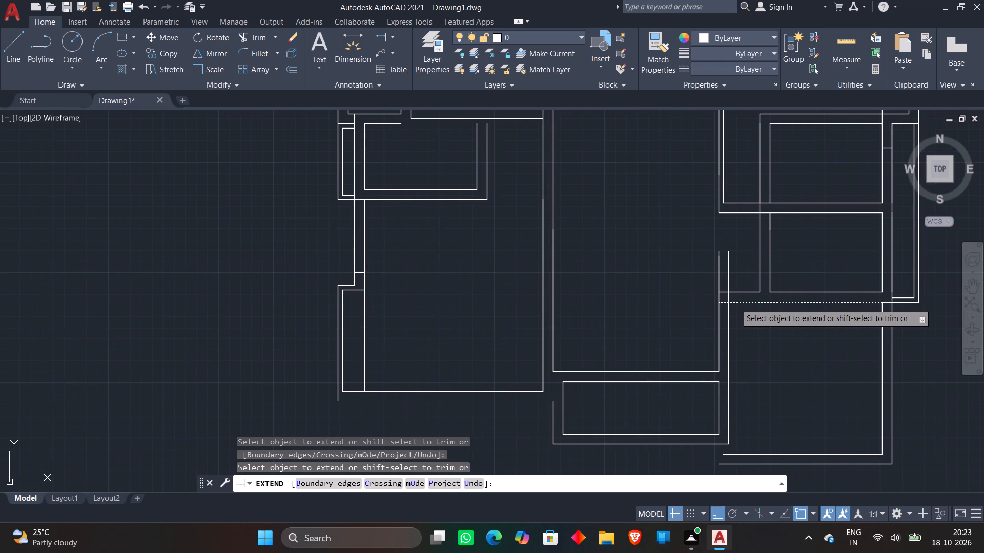
left_click(735, 304)
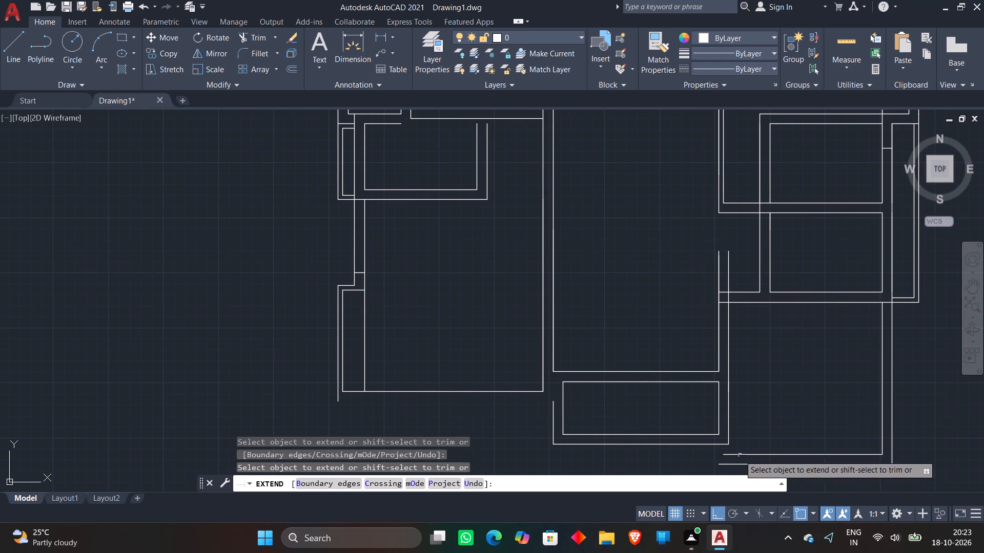
scroll(762, 416, "down", 1)
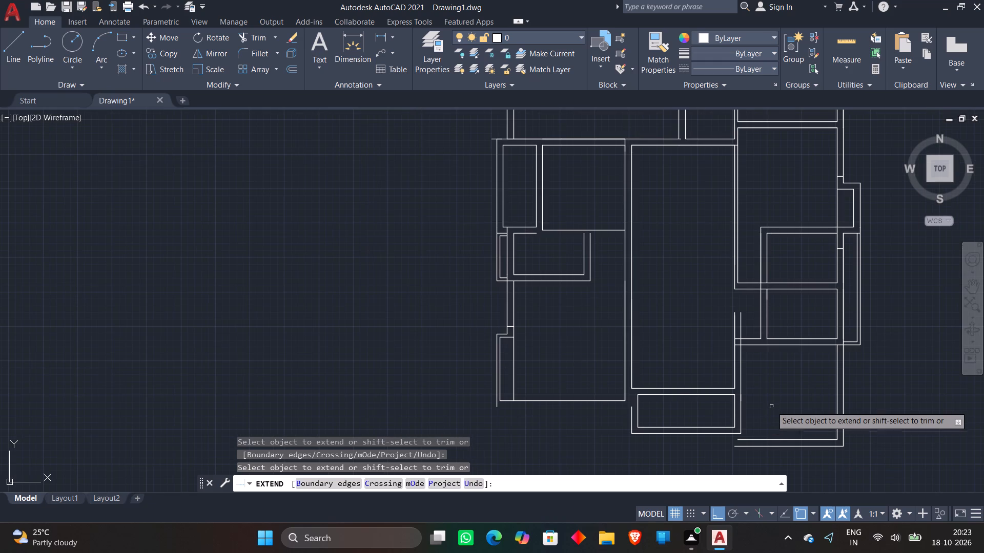
key("Escape")
Trim the two vertical stubs above the lower right-hand small rooms' bottom wall and the overlapping wall line at that hall corner.
scroll(771, 406, "down", 1)
middle_click_drag(771, 406, 740, 424)
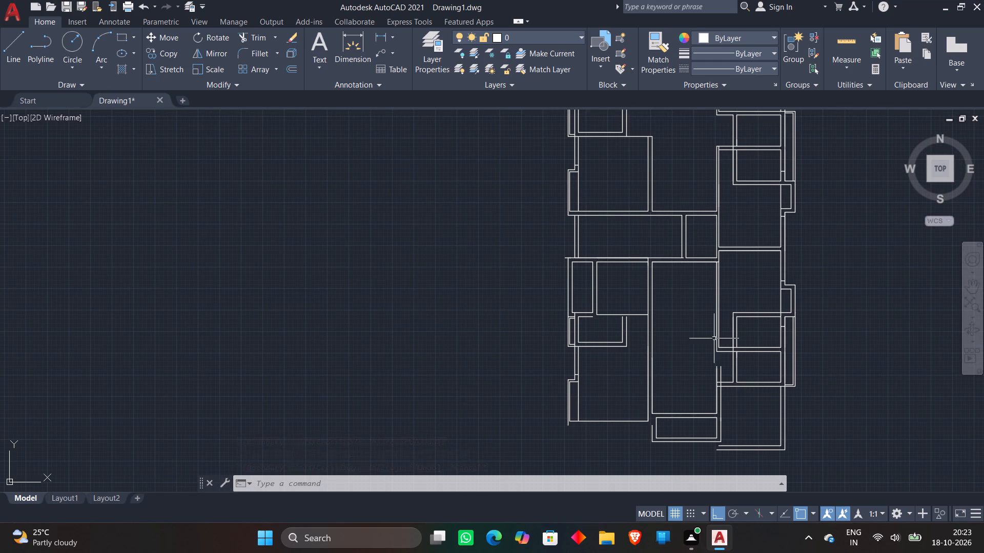
scroll(842, 335, "down", 1)
middle_click_drag(842, 335, 820, 326)
type("tr")
key("space")
scroll(747, 349, "up", 4)
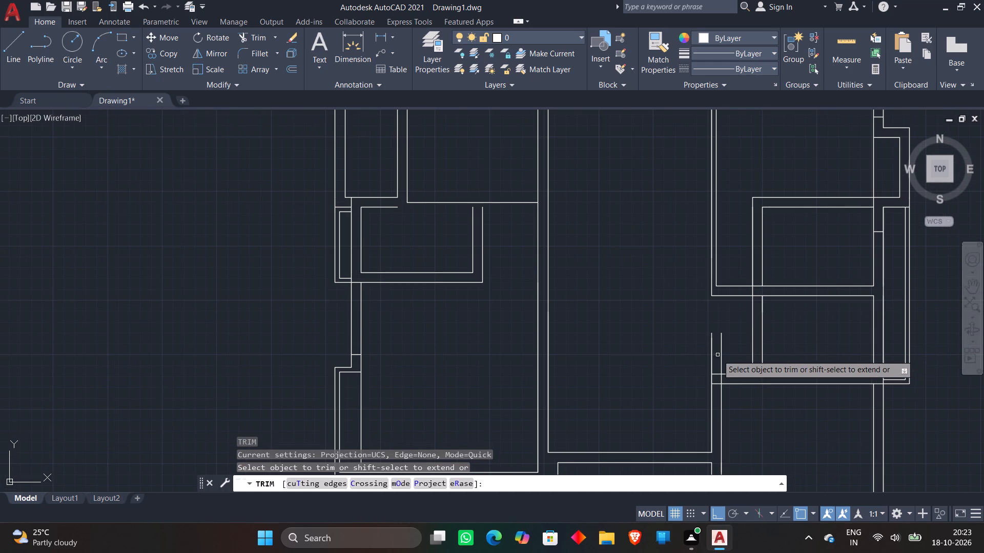
left_click(729, 355)
left_click(682, 359)
left_click(721, 378)
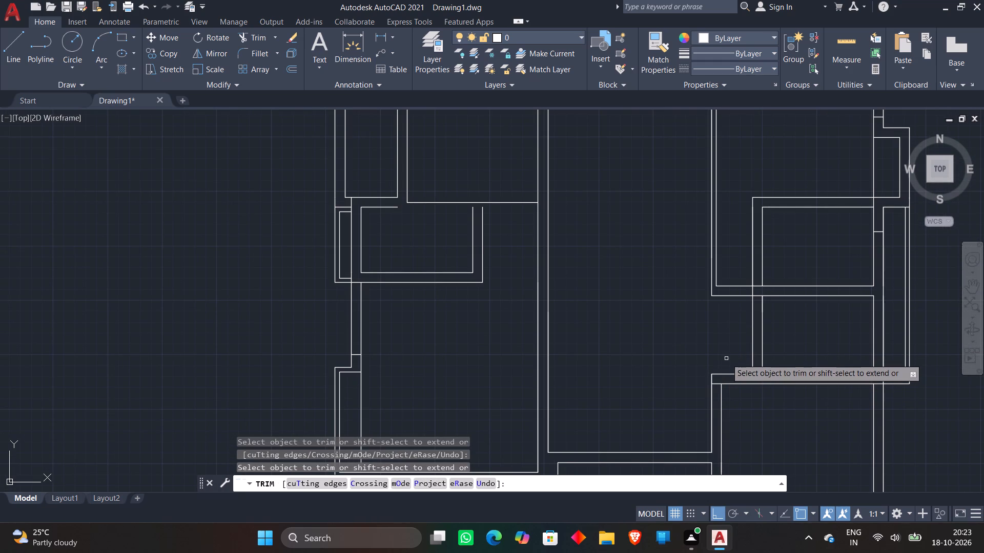
key("ctrl+z")
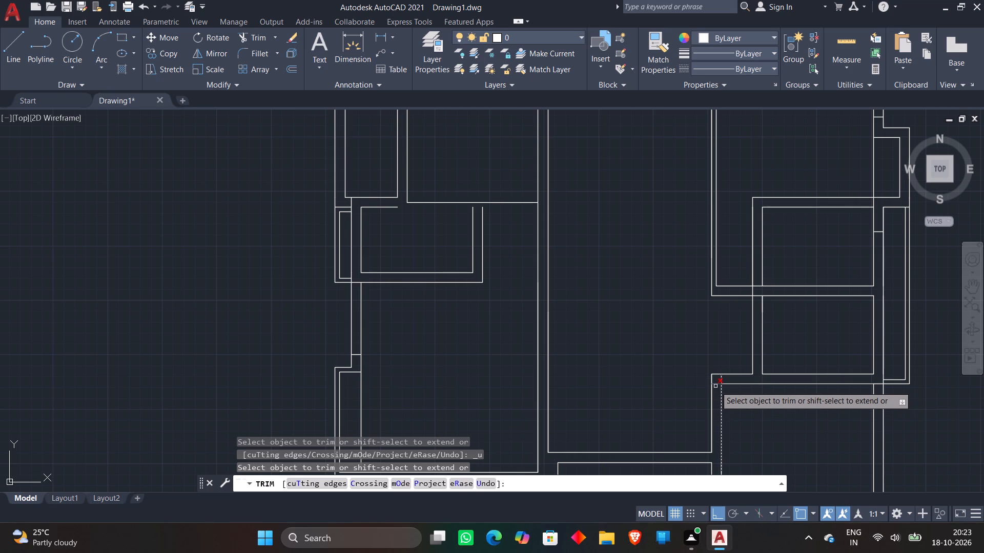
left_click(715, 386)
key("Escape")
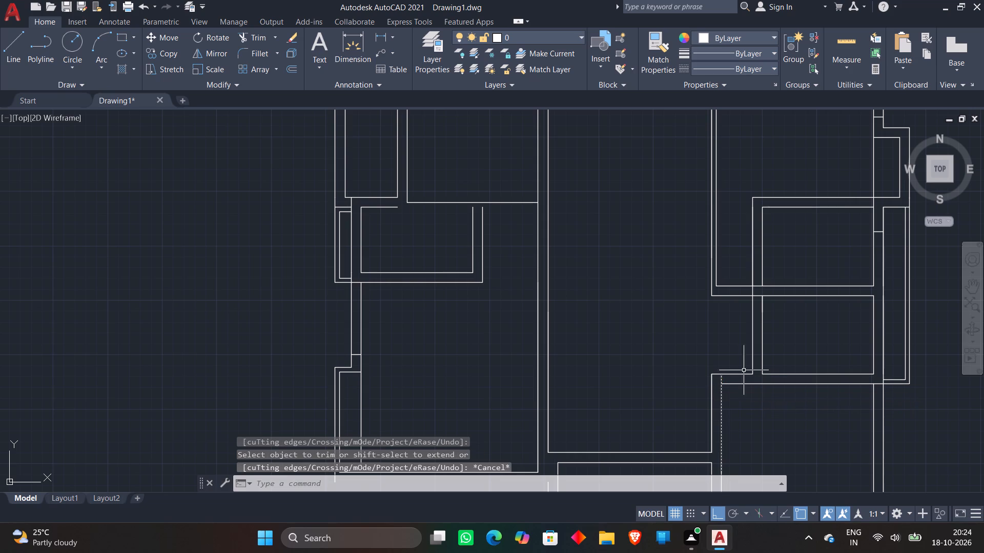
key("Escape")
Draw a horizontal line from the midpoint of the bottom small room's outer east wall line eastward past the outer east wall.
scroll(754, 342, "down", 2)
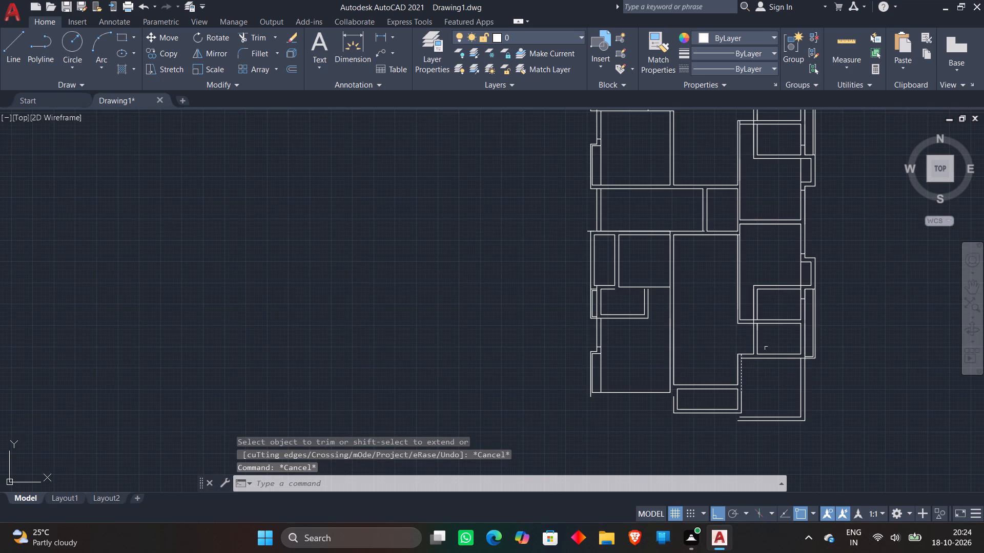
middle_click_drag(812, 387, 763, 325)
scroll(726, 335, "up", 3)
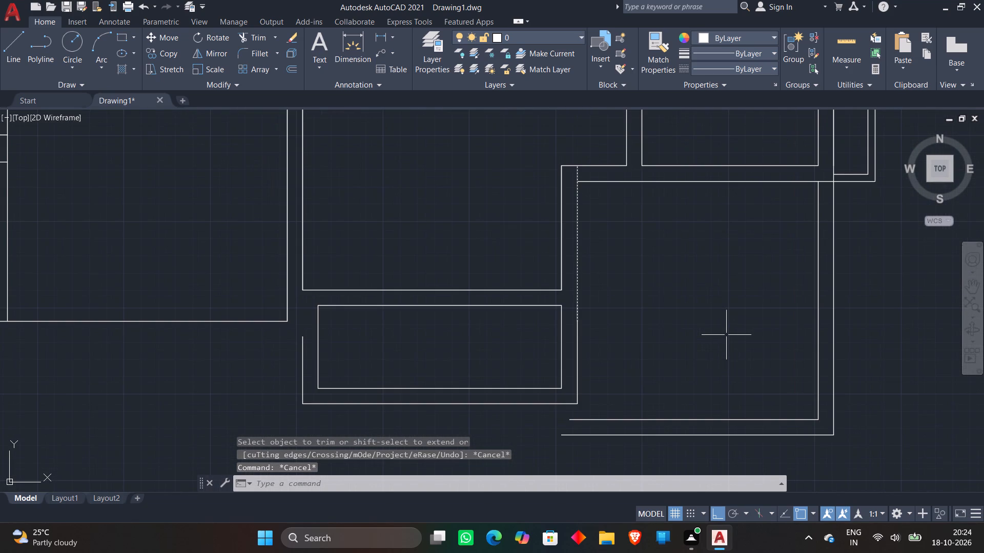
key("l")
key("Return")
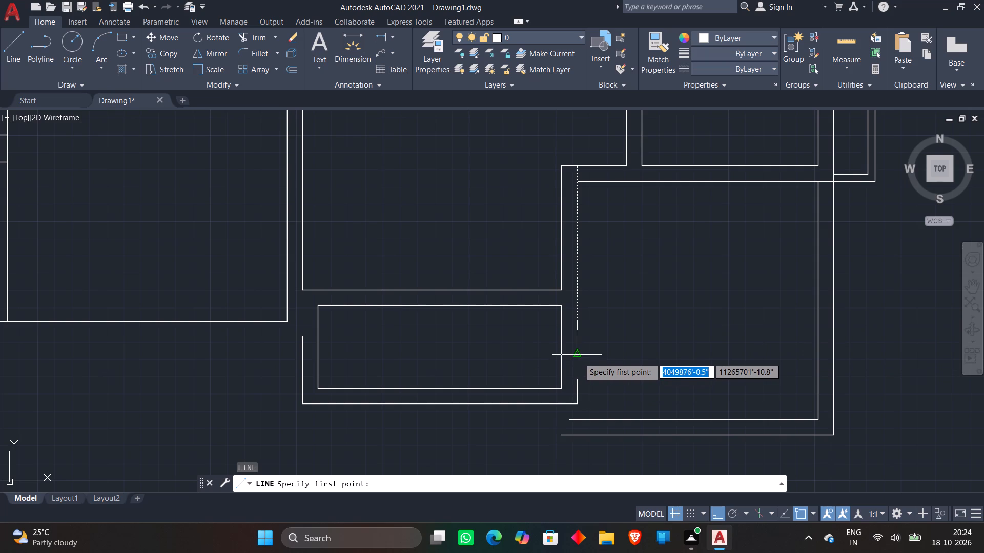
left_click(579, 361)
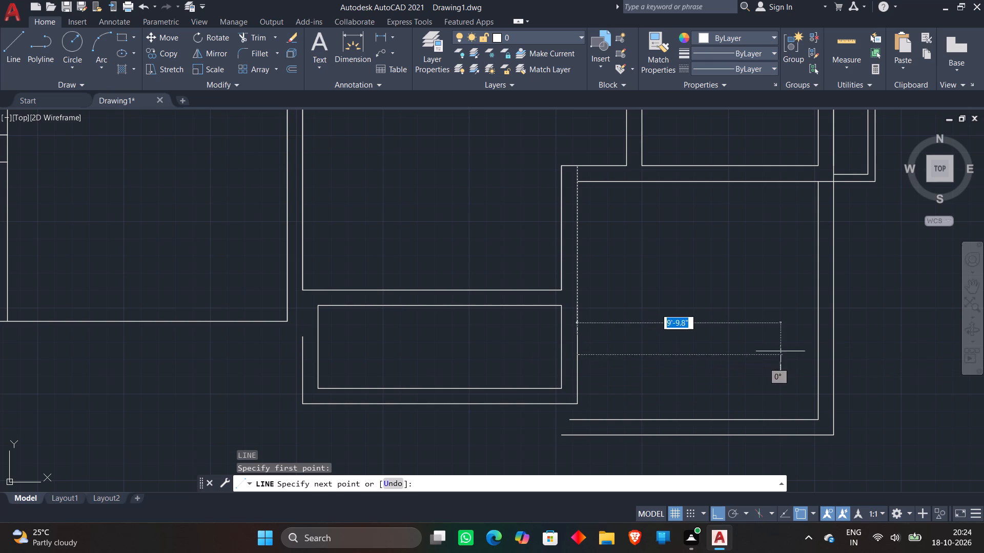
left_click(889, 346)
key("Escape")
Trim the new horizontal line inside and beyond the east wall so it stops at the inner wall line.
type("tr")
key("space")
left_click(826, 355)
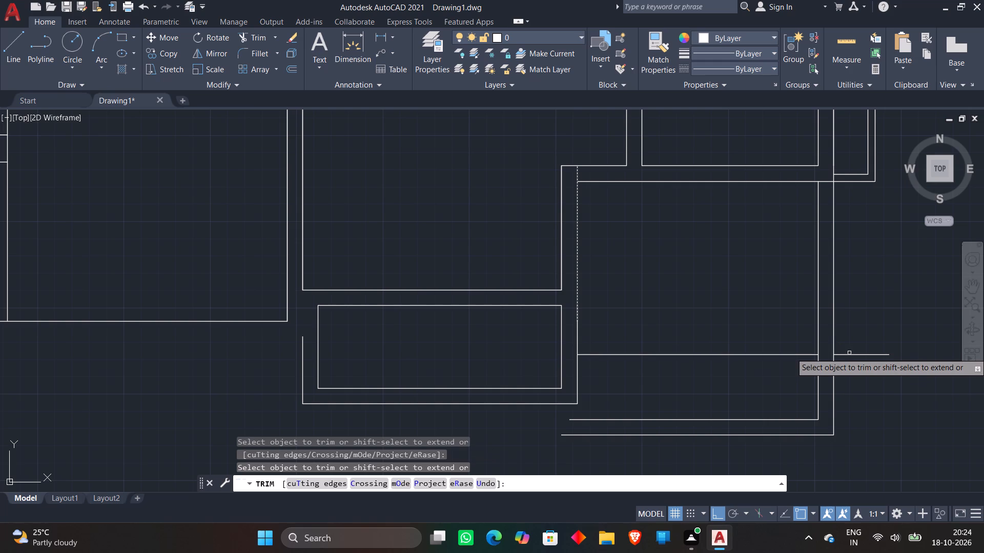
left_click(850, 354)
key("Escape")
Offset the bottom right-hand room's new dividing line 9" downward to form a wall.
key("o")
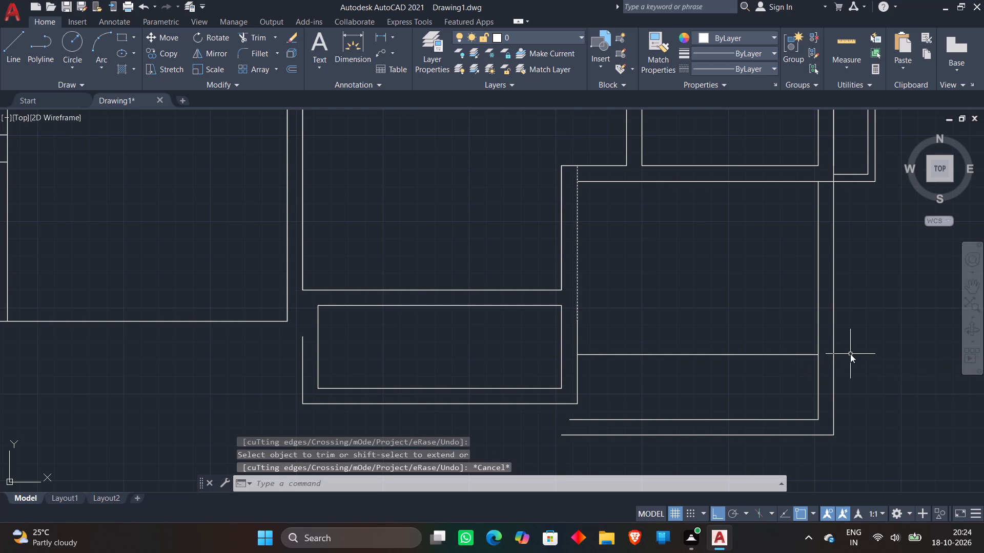
key("Return")
key("Return")
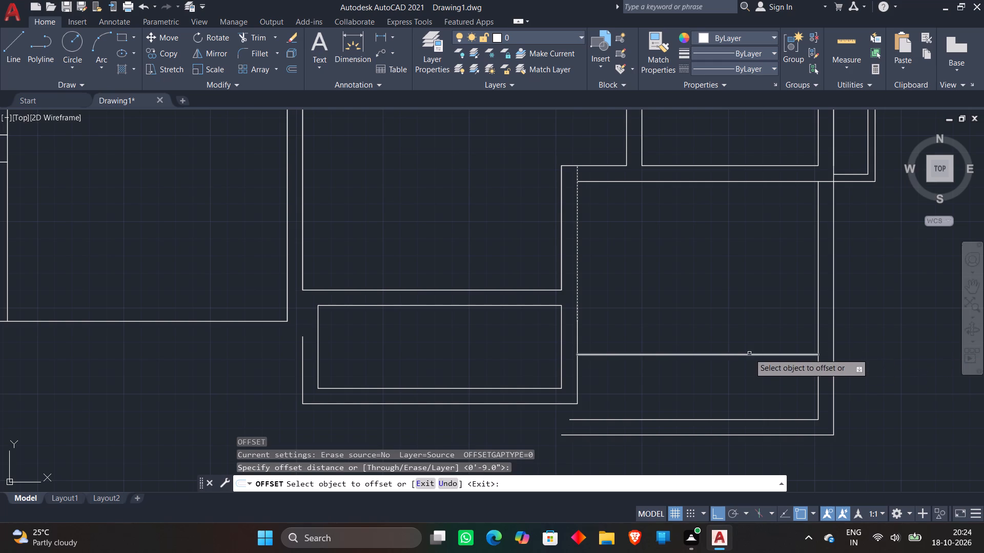
left_click(749, 353)
left_click(729, 377)
key("Escape")
Trim the west wall line of the bottom right-hand room between the two dividing wall lines.
type("tr")
key("space")
left_click(577, 360)
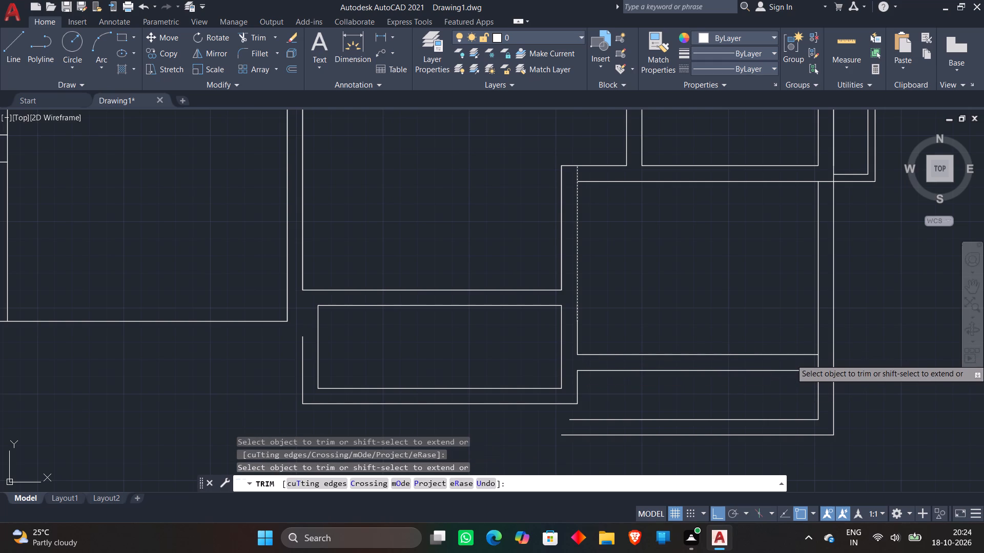
key("Escape")
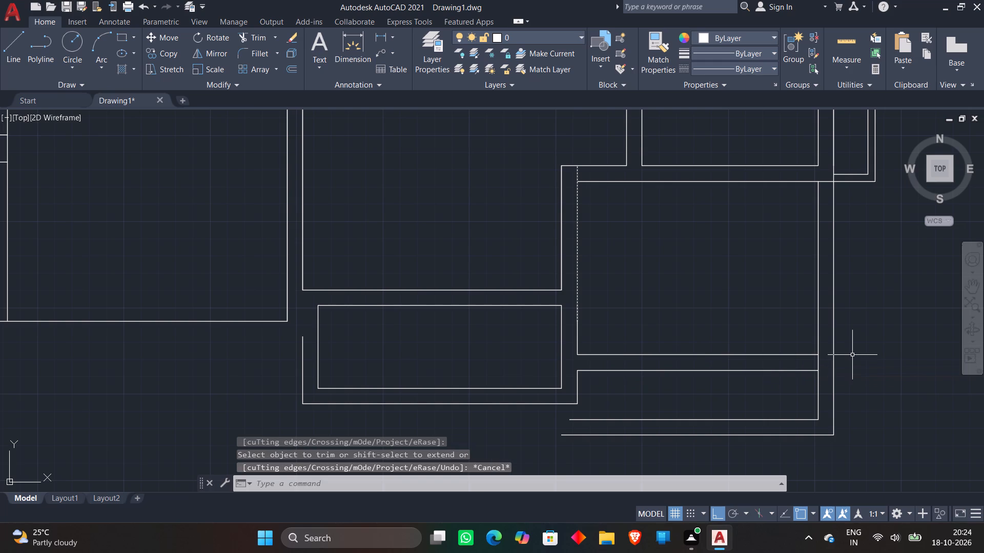
Extend the lower dividing wall line east to the outer east wall line.
type("ex")
key("space")
left_click(795, 369)
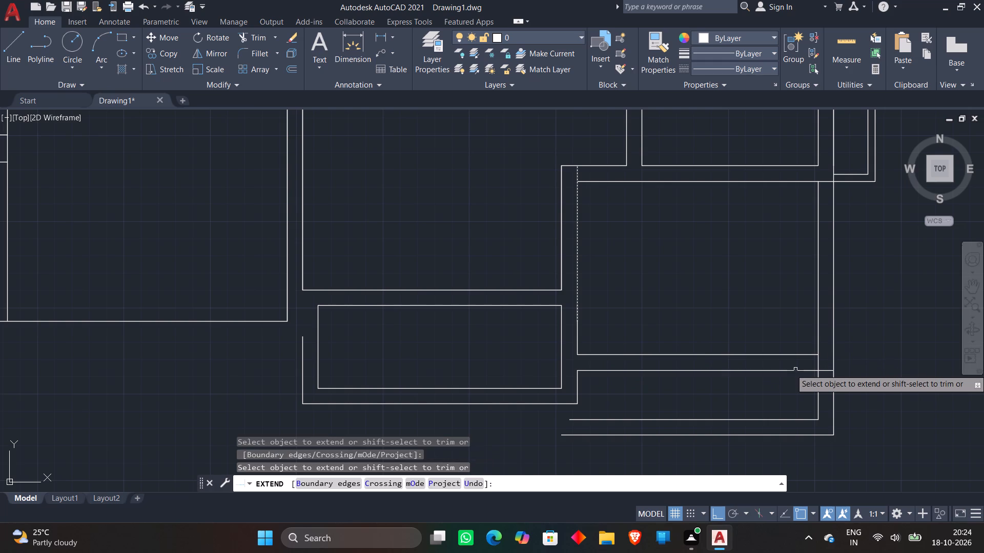
key("Escape")
Trim the east wall lines at and below the dividing wall, and remove the old bottom wall lines beneath it.
key("t")
key("r")
key("space")
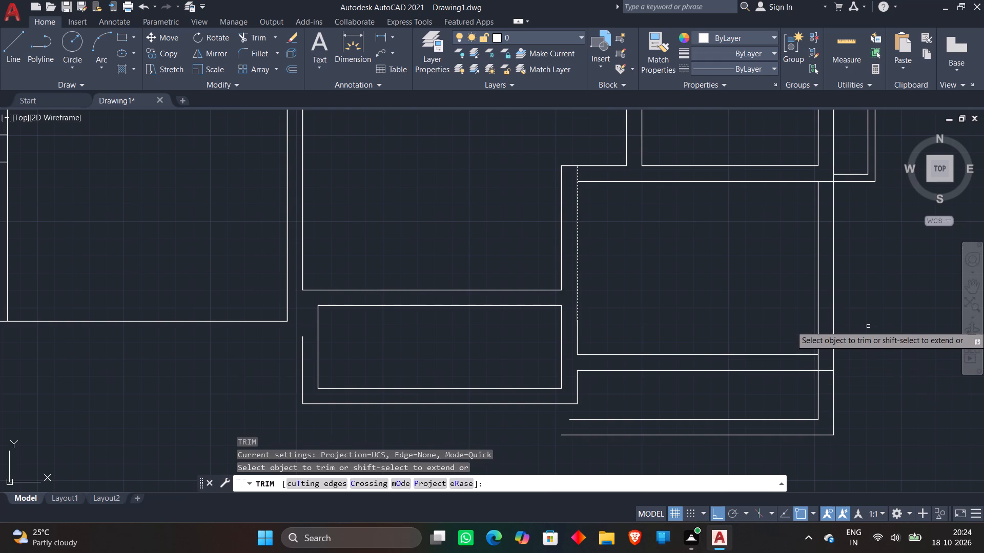
scroll(870, 325, "down", 2)
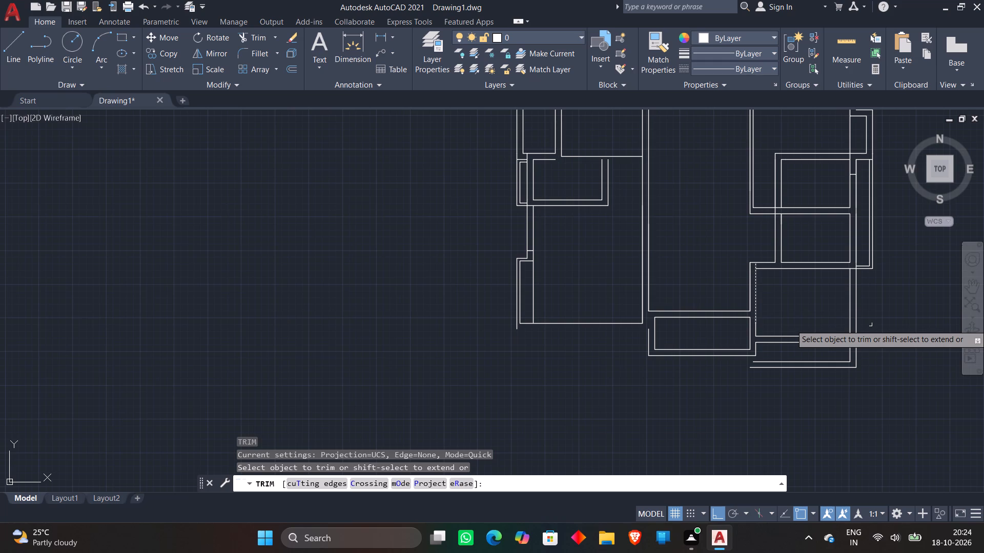
scroll(859, 331, "up", 3)
left_click(805, 367)
left_click(757, 421)
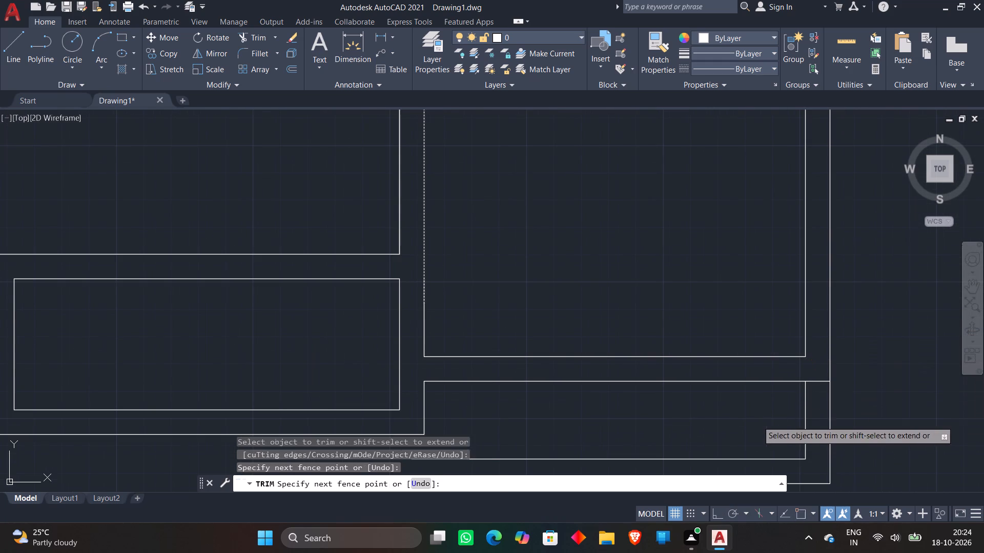
left_click(891, 399)
scroll(890, 396, "down", 3)
left_click(791, 406)
left_click(794, 431)
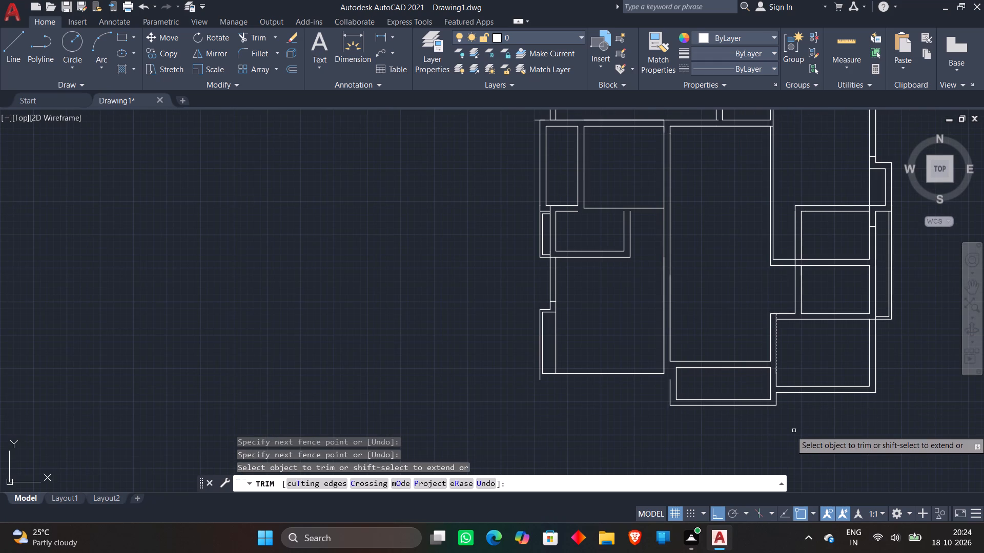
key("Escape")
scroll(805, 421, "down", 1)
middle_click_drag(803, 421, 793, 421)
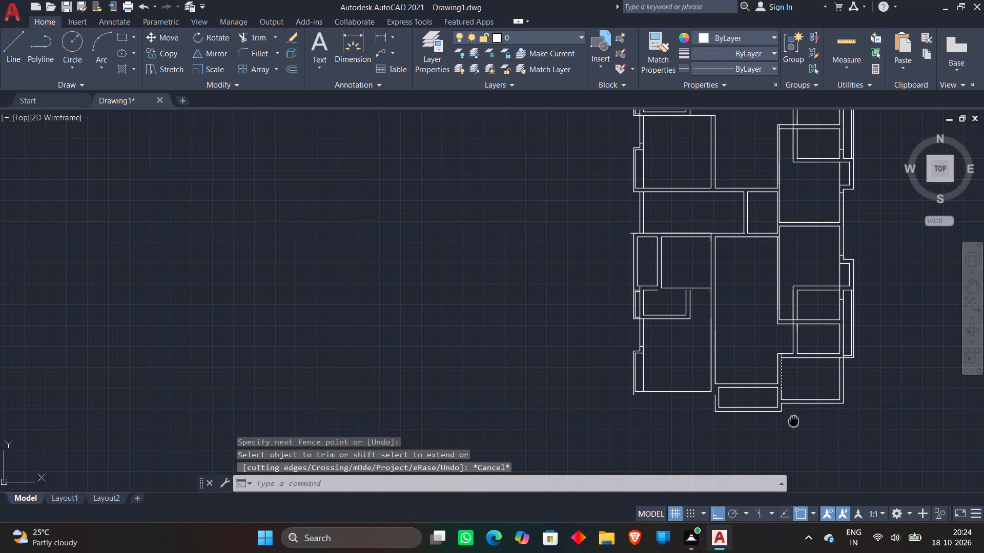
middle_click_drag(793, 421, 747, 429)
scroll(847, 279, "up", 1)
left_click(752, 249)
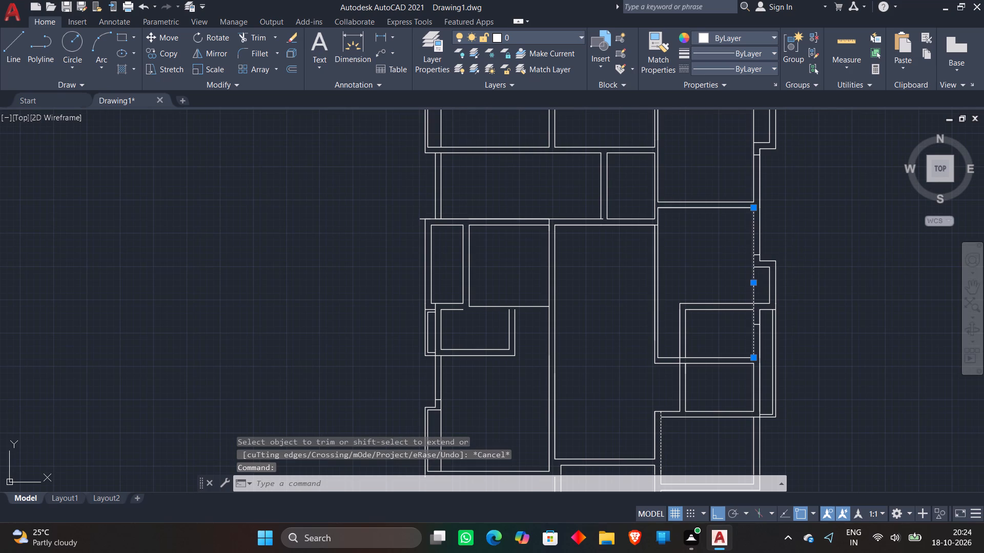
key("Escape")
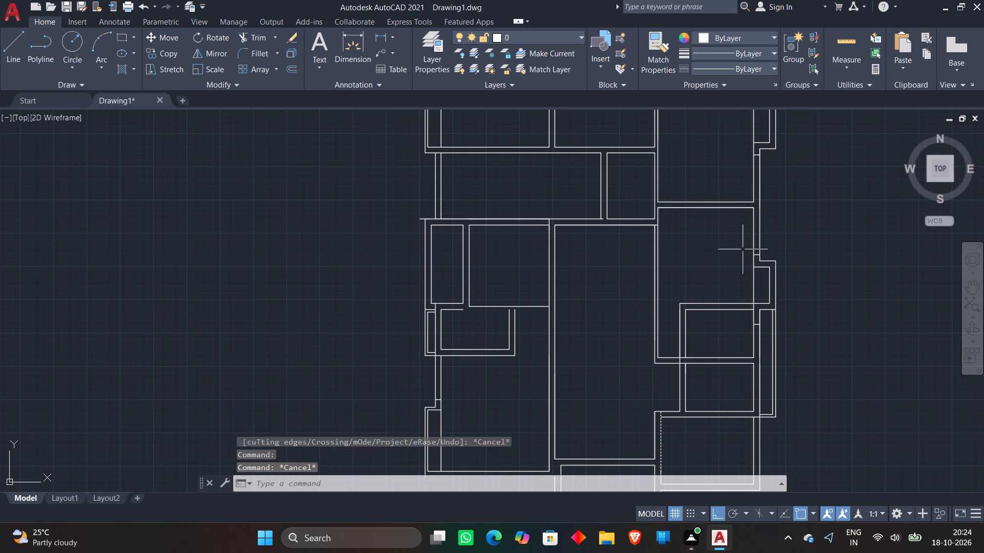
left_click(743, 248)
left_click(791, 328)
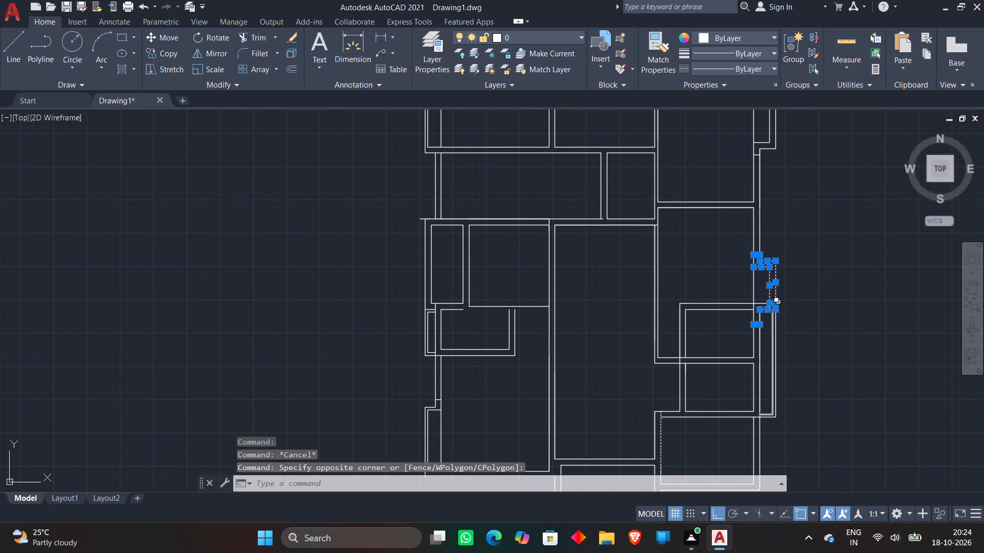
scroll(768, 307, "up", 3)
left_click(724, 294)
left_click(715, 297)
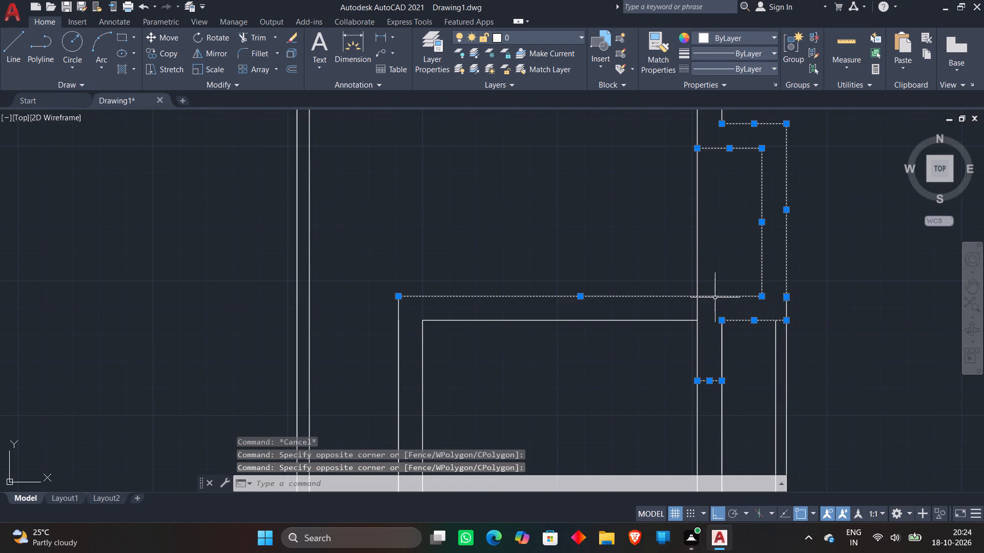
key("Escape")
Copy the small projection on the upper room's east wall about 20'-5" south onto the bottom right-hand room's east wall.
scroll(724, 272, "down", 2)
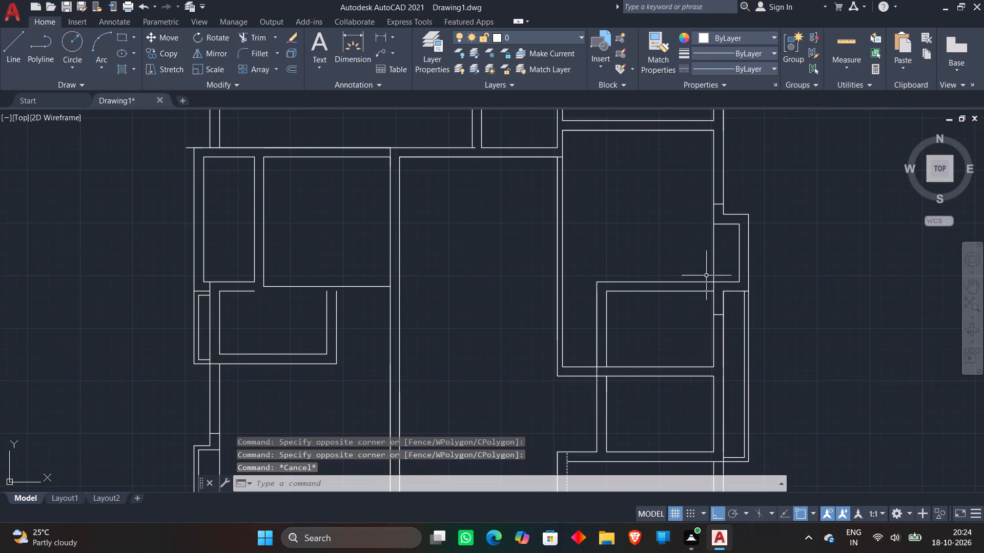
left_click(695, 191)
left_click(789, 323)
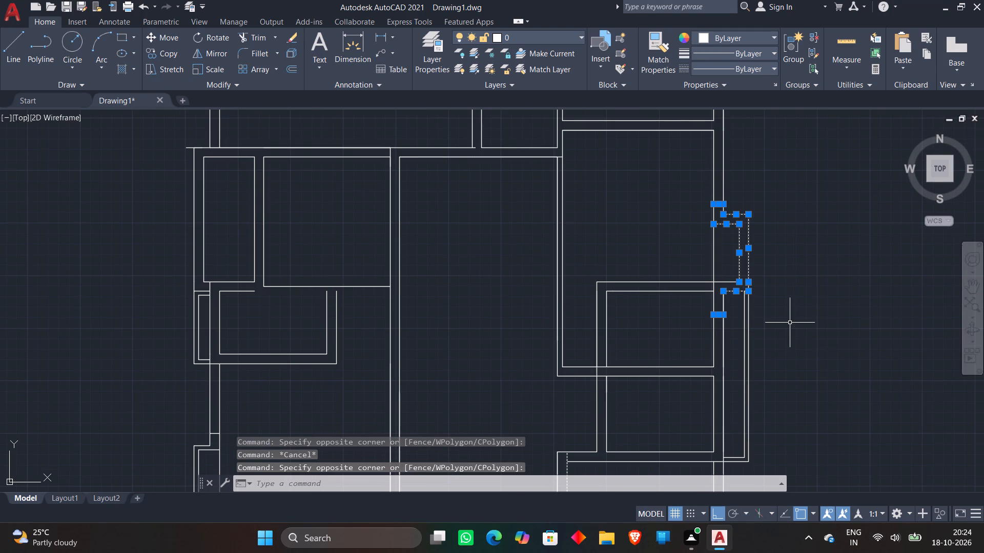
right_click(790, 323)
left_click(838, 138)
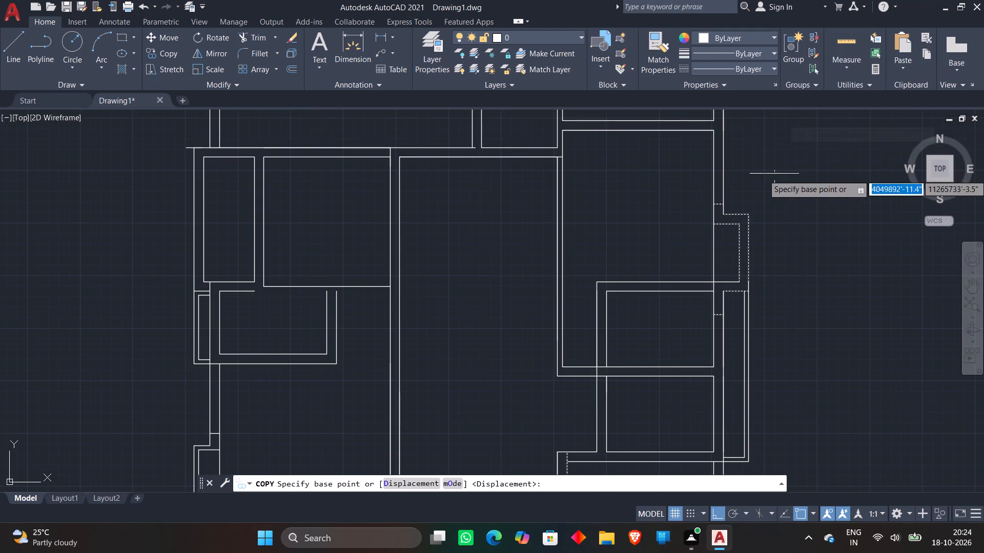
left_click(722, 205)
middle_click_drag(763, 363, 764, 356)
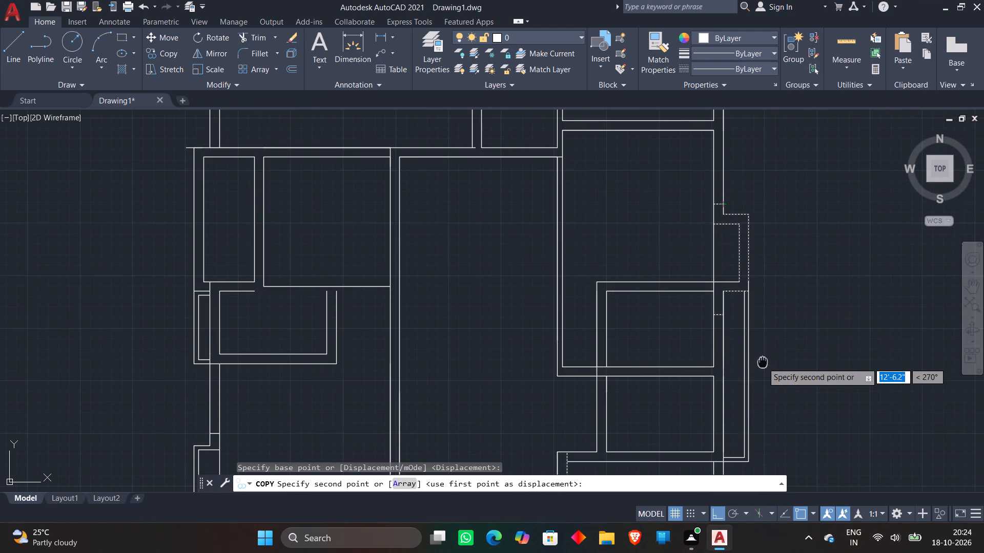
middle_click_drag(764, 356, 824, 166)
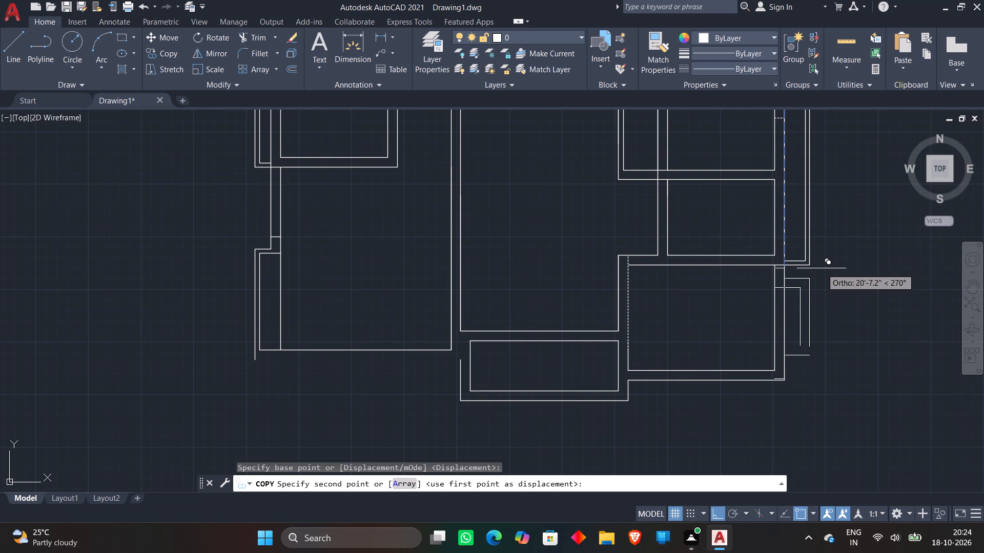
scroll(822, 268, "up", 1)
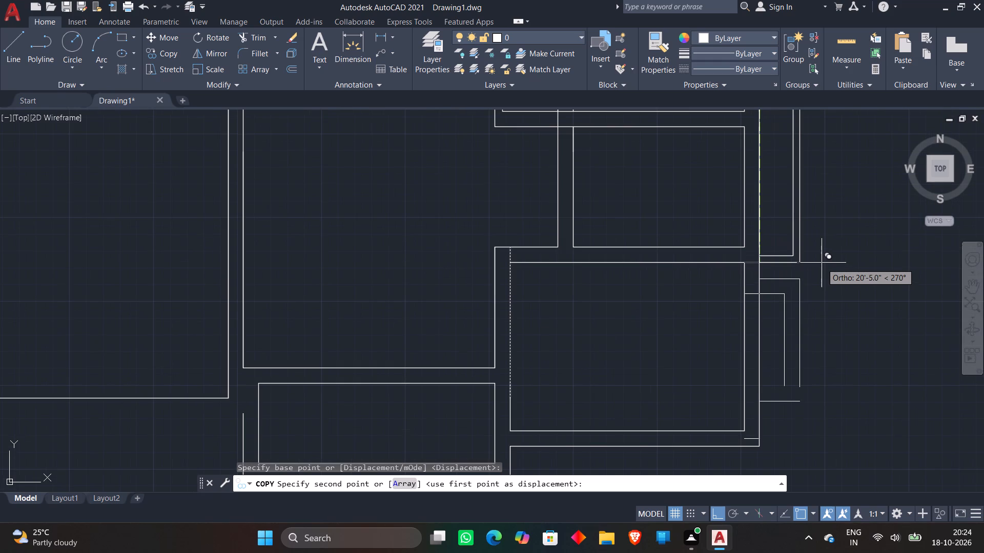
left_click(822, 263)
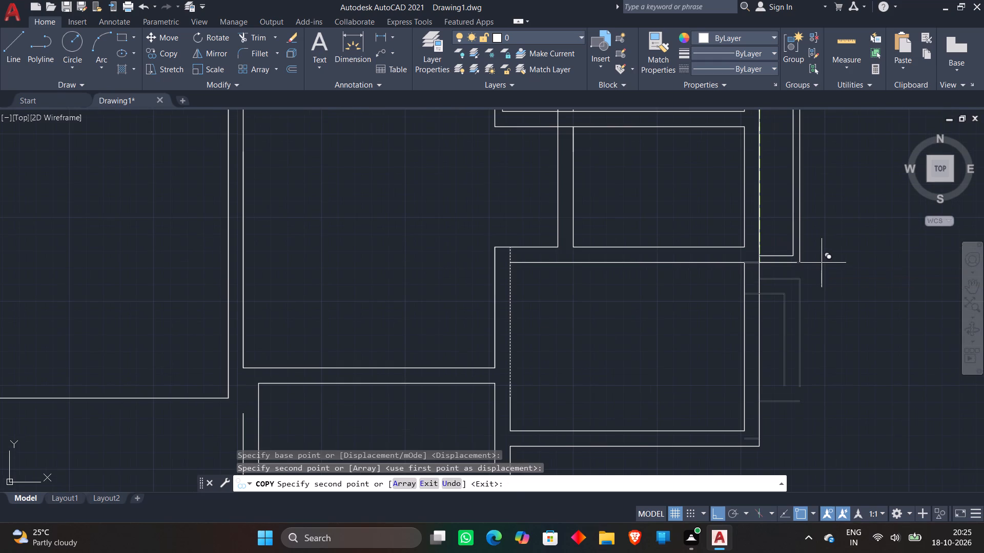
key("Escape")
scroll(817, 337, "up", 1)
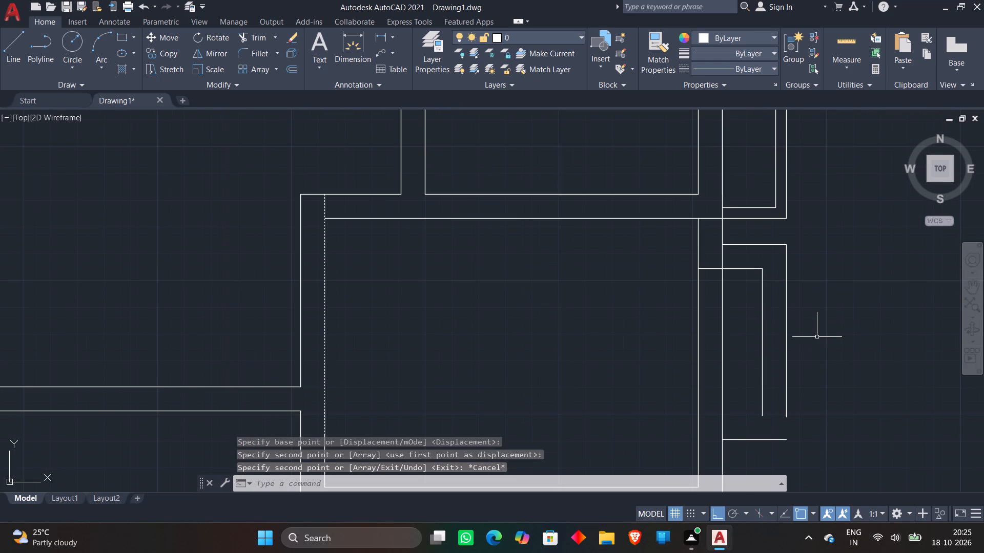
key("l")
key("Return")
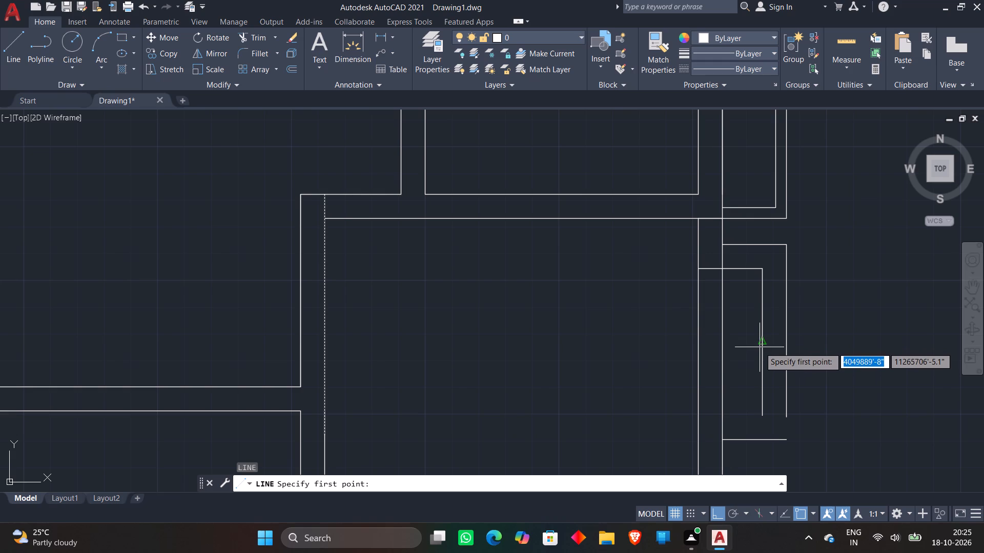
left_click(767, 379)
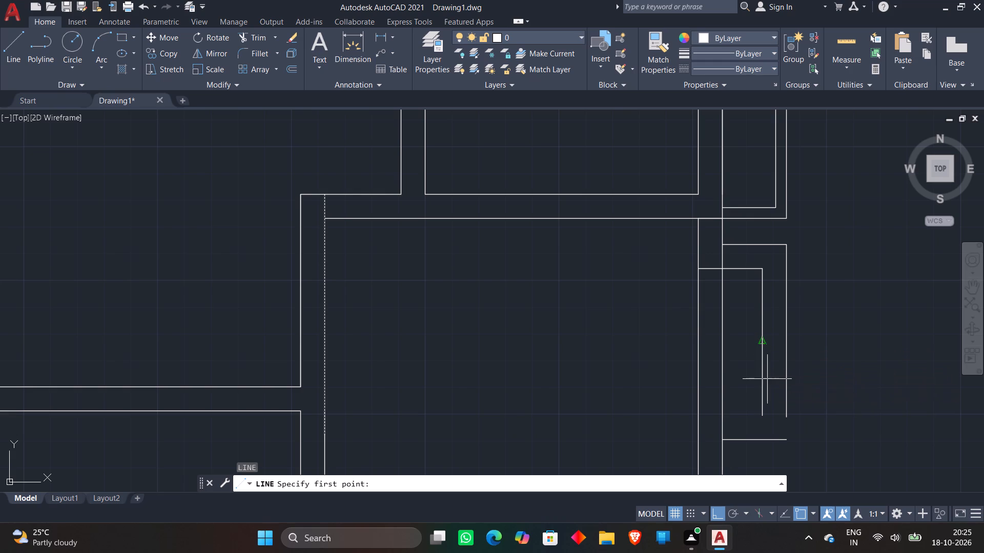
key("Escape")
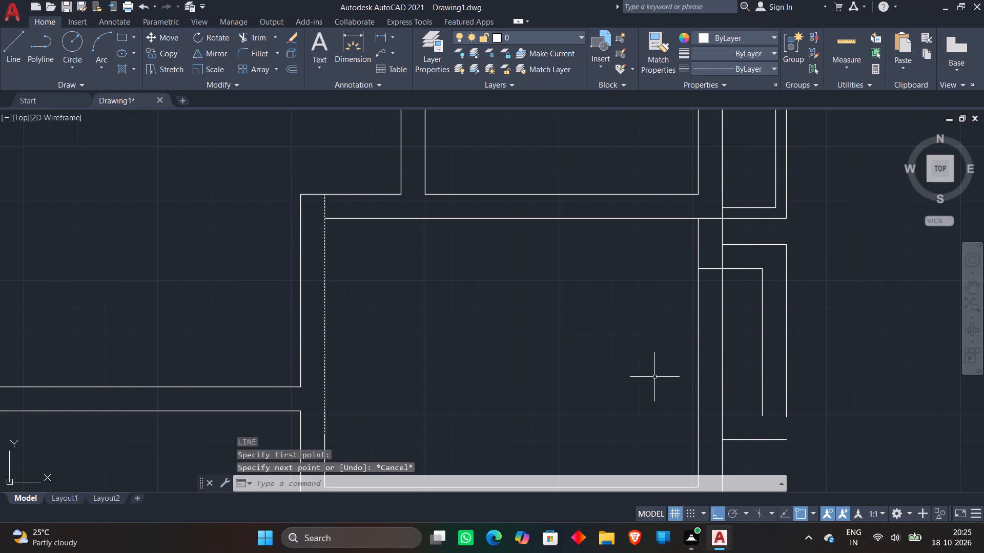
Draw two horizontal lines across the copied projection, the upper about 4'-2" long and the lower at the inner vertical's bottom end.
key("l")
key("Return")
left_click(676, 382)
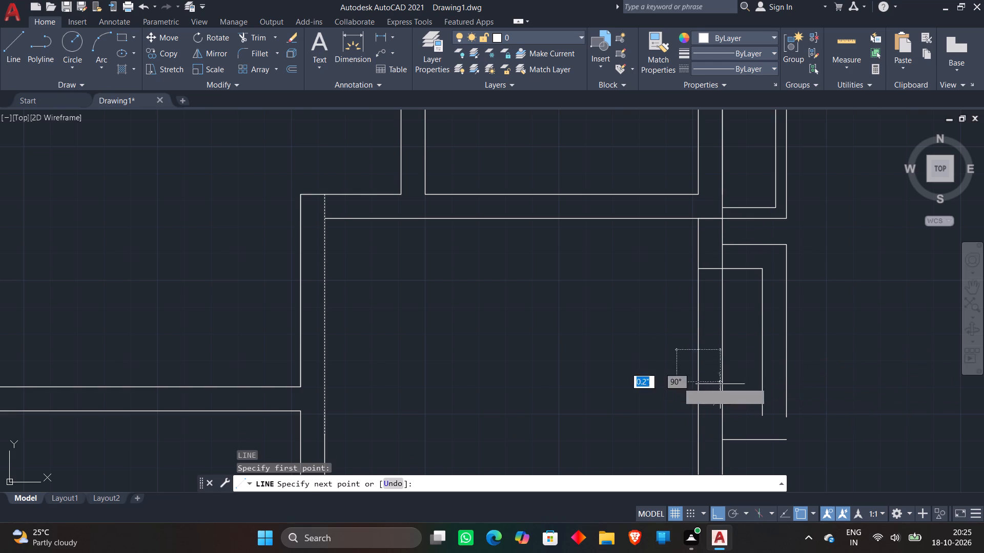
left_click(810, 359)
key("Escape")
key("l")
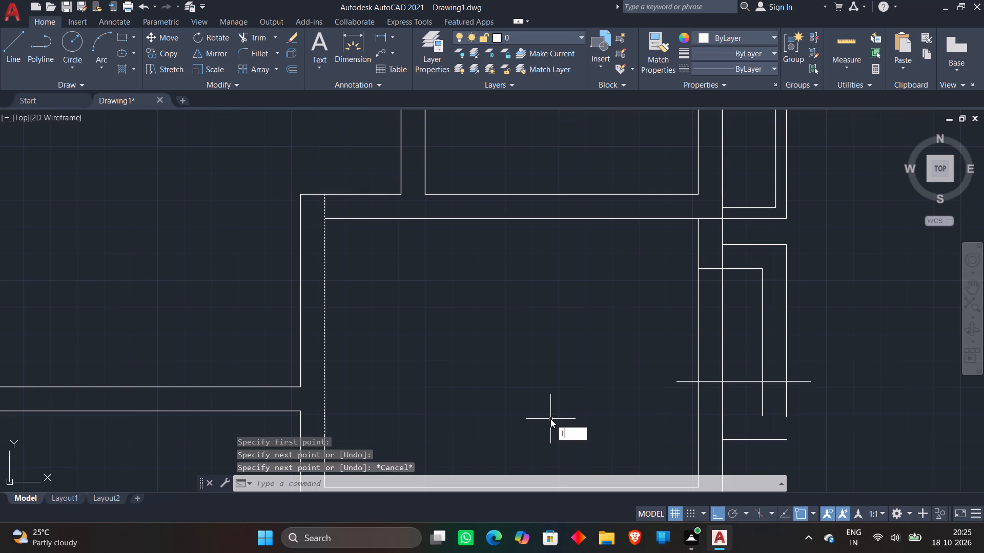
key("Return")
left_click(680, 415)
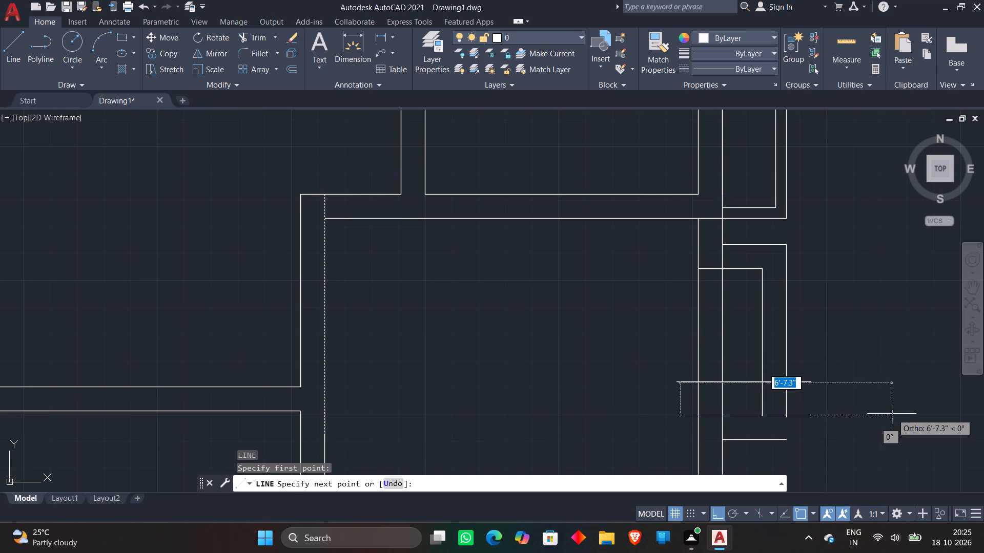
left_click(860, 413)
key("Escape")
Remove the projection's copied bottom line and trim the vertical stubs and east overhang at the lower new horizontal line.
type("tr")
key("space")
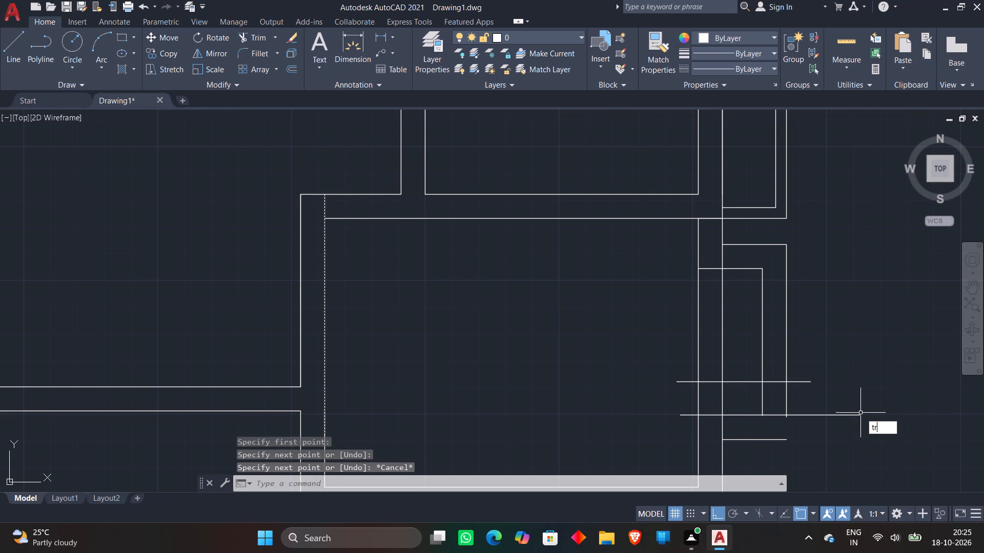
left_click(761, 439)
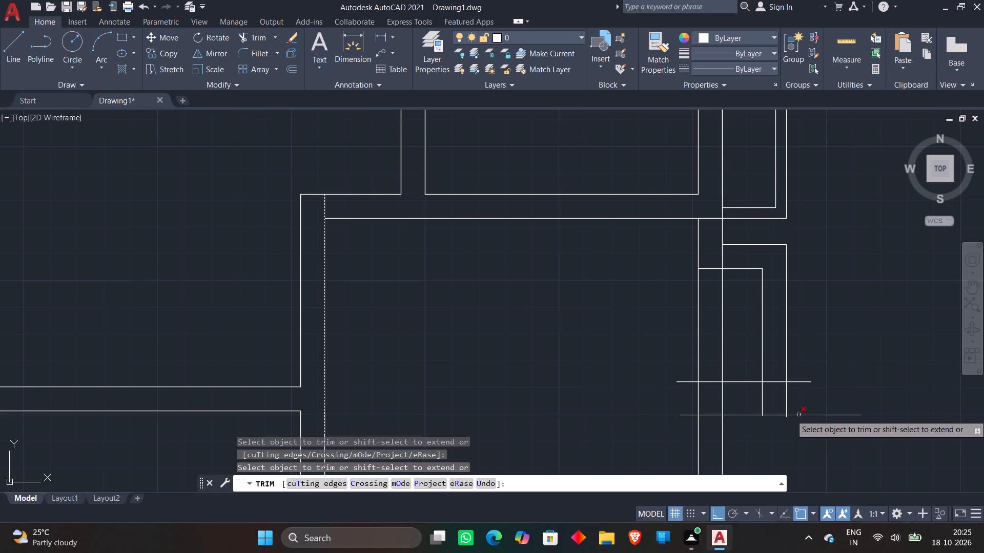
scroll(797, 415, "up", 3)
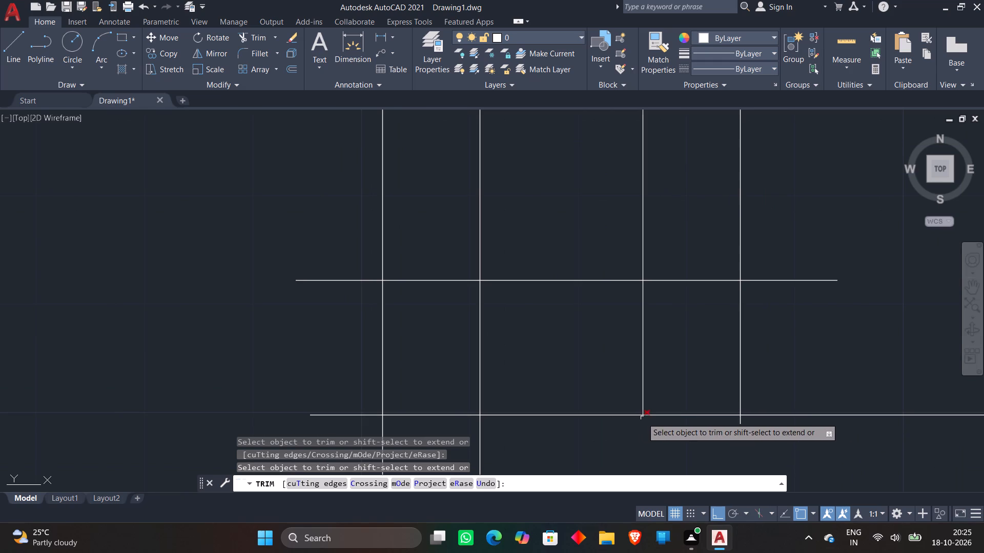
left_click(642, 418)
left_click(740, 419)
left_click(796, 386)
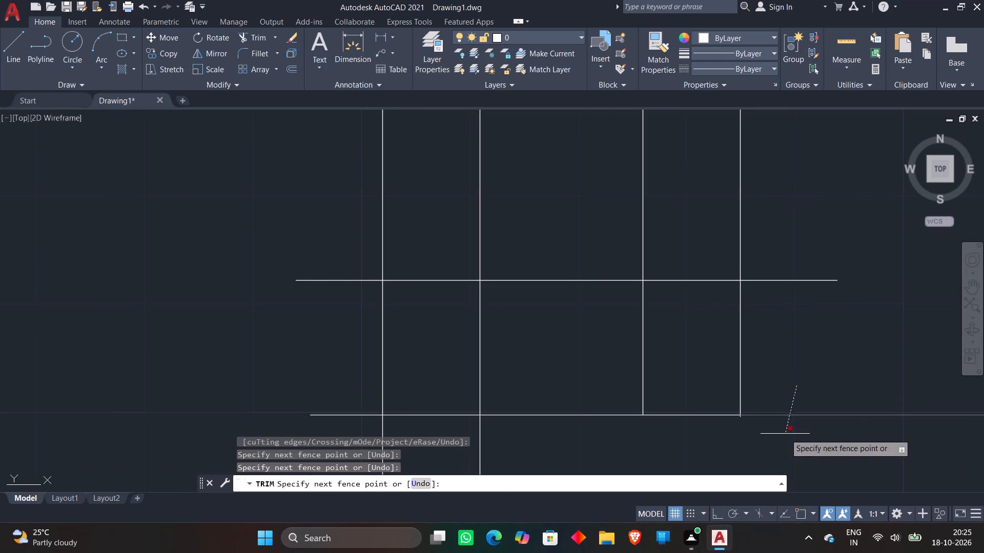
left_click(785, 434)
Trim the west overhangs of the copied projection's two new horizontal lines and the outer wall line between them.
scroll(805, 346, "down", 2)
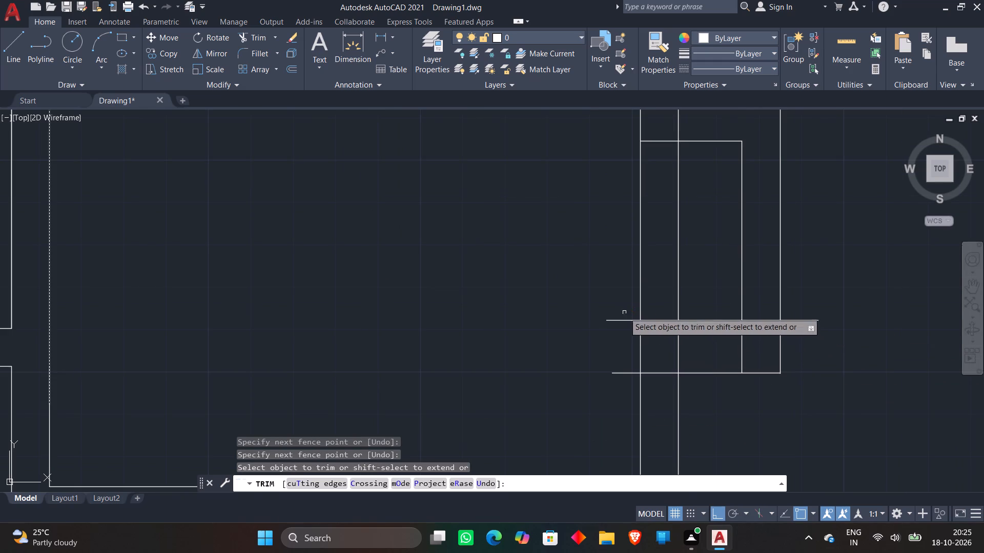
left_click(624, 311)
left_click(623, 396)
left_click(673, 343)
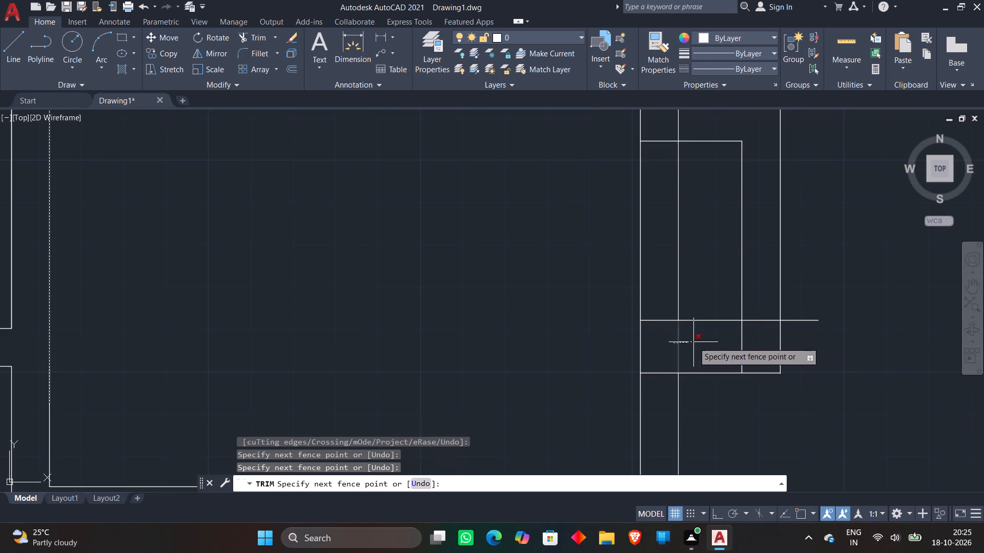
left_click(693, 342)
left_click(710, 304)
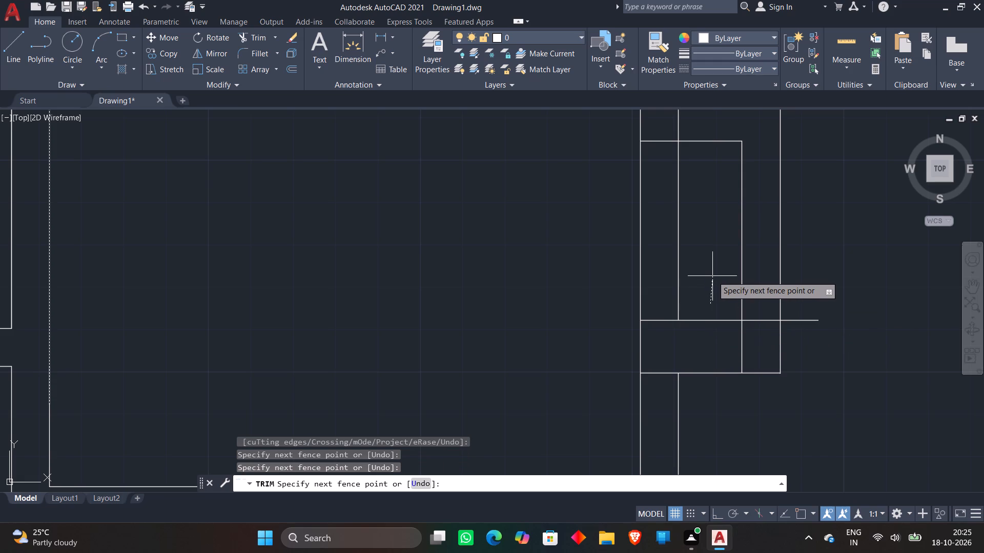
key("Escape")
Trim the outer wall line inside the projection, the inner vertical's lower stub and the upper new line's east overhang.
scroll(725, 279, "down", 2)
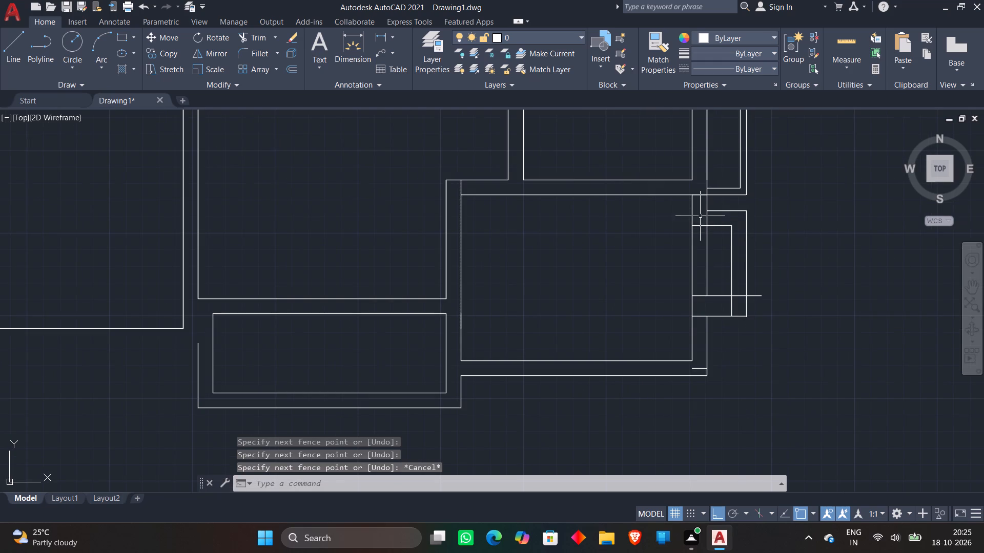
type("tr")
key("space")
scroll(704, 216, "up", 2)
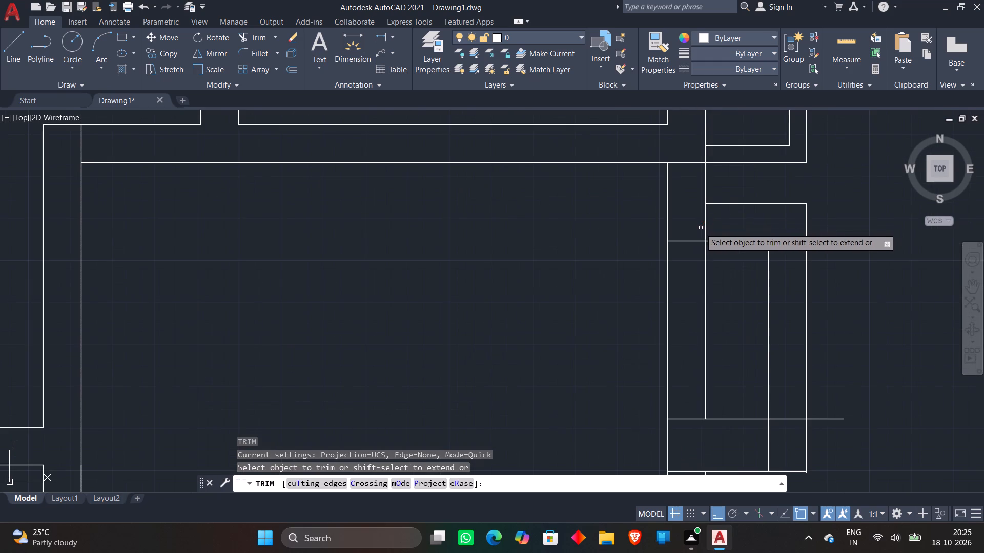
left_click(700, 227)
left_click(746, 223)
scroll(756, 262, "down", 1)
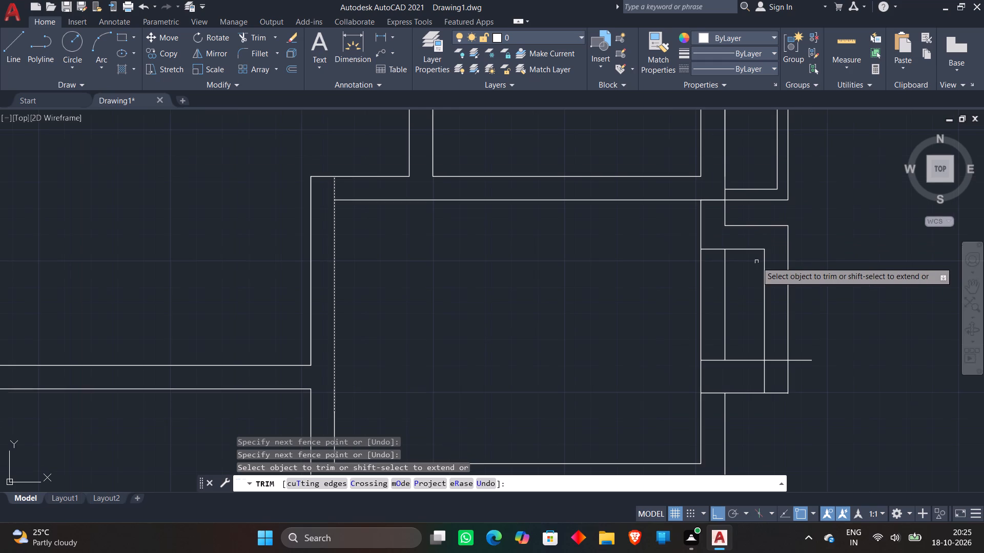
left_click(730, 309)
left_click(717, 312)
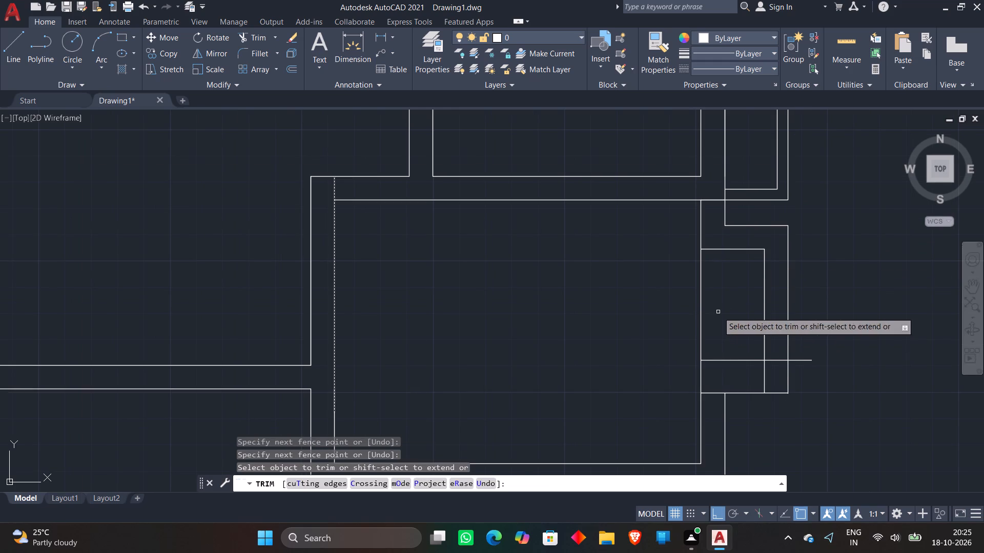
left_click(773, 352)
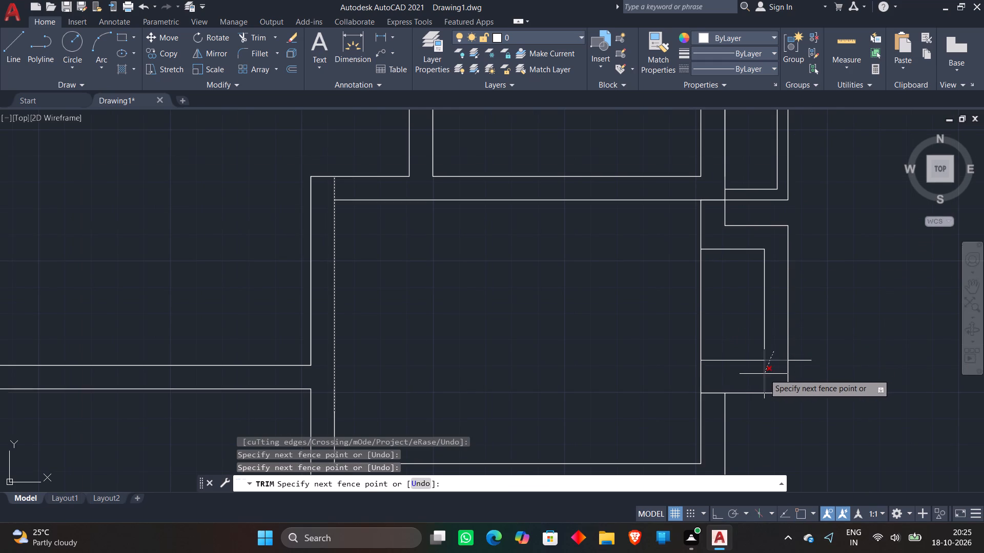
left_click(764, 374)
left_click(794, 359)
left_click(764, 370)
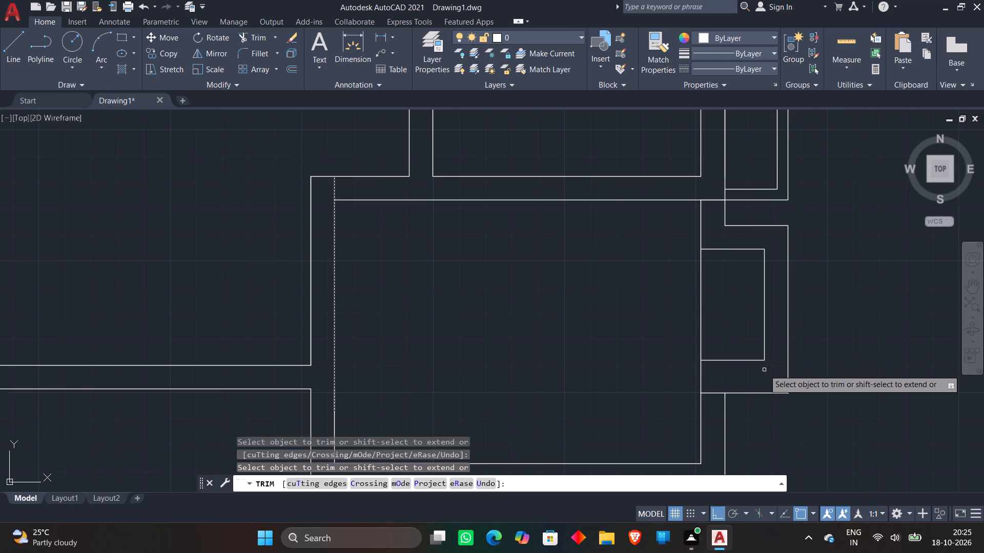
Draw a short horizontal line across the bottom right-hand room's east wall, a little below the projection.
scroll(796, 339, "down", 2)
scroll(763, 364, "up", 2)
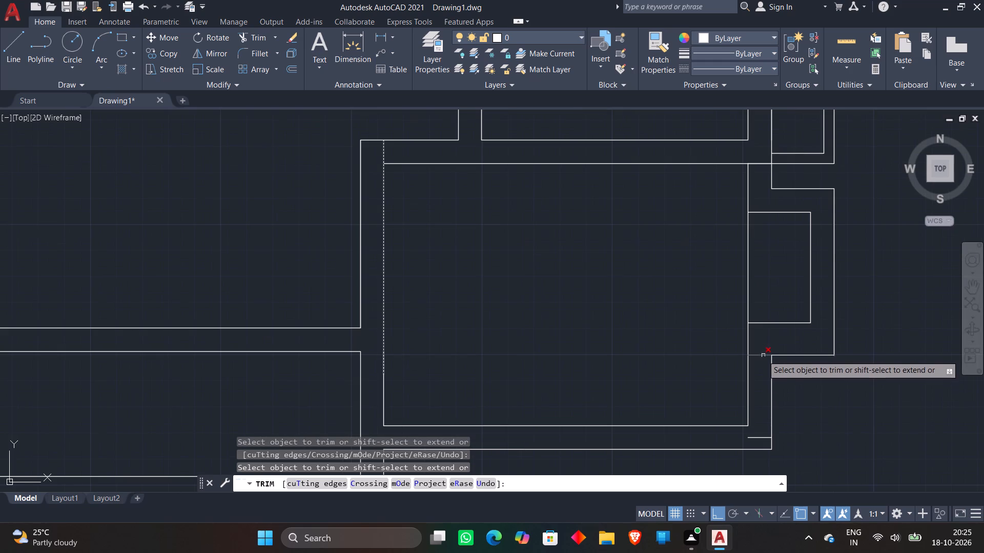
key("Escape")
key("l")
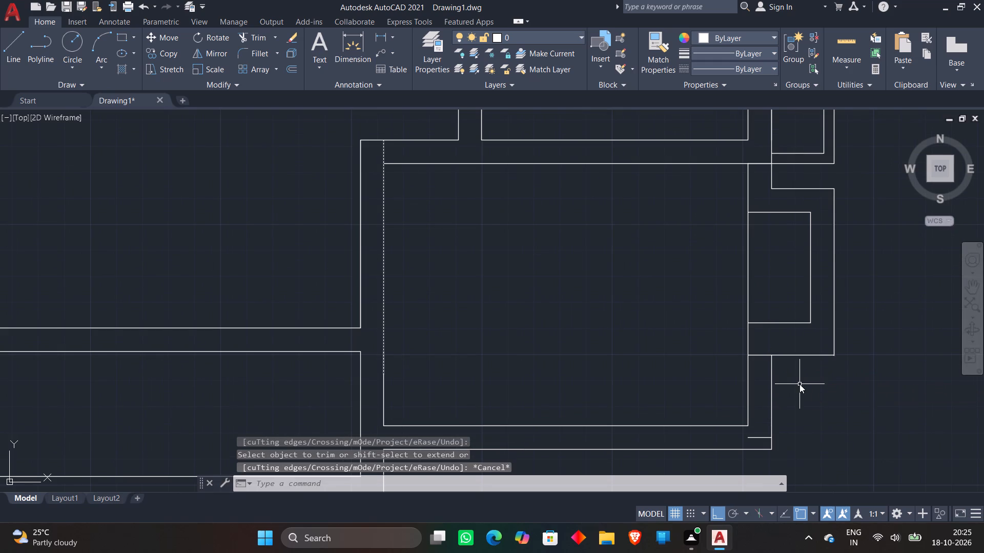
key("Return")
left_click(726, 393)
left_click(814, 391)
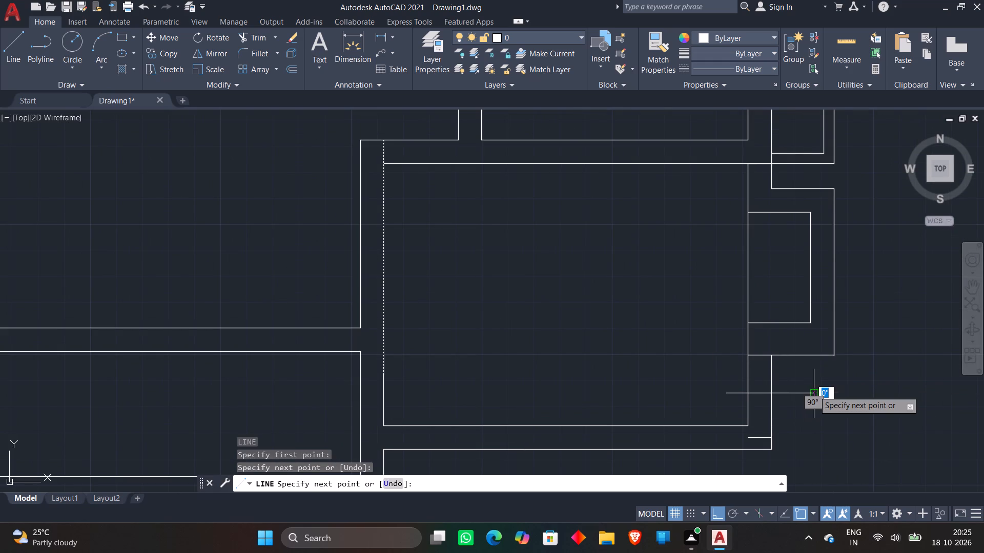
key("Escape")
Trim the new line to the east wall's thickness, removing the old short line below and the projection's bottom line across the wall.
type("tr")
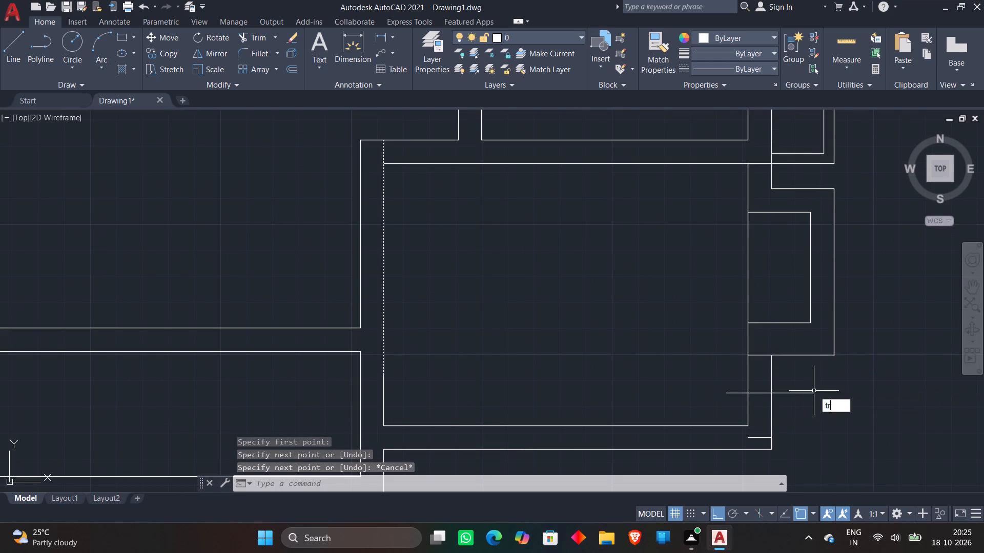
key("space")
left_click(758, 437)
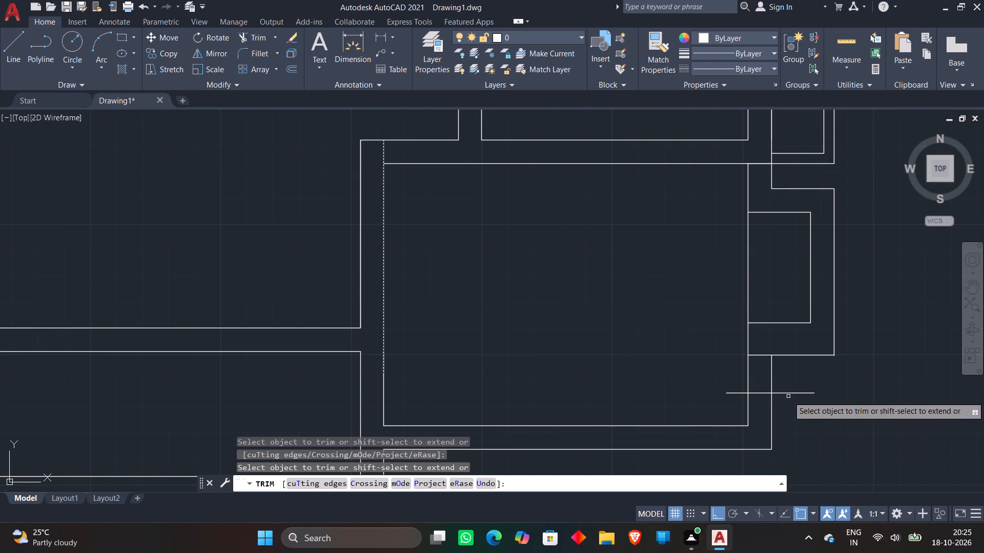
left_click(764, 355)
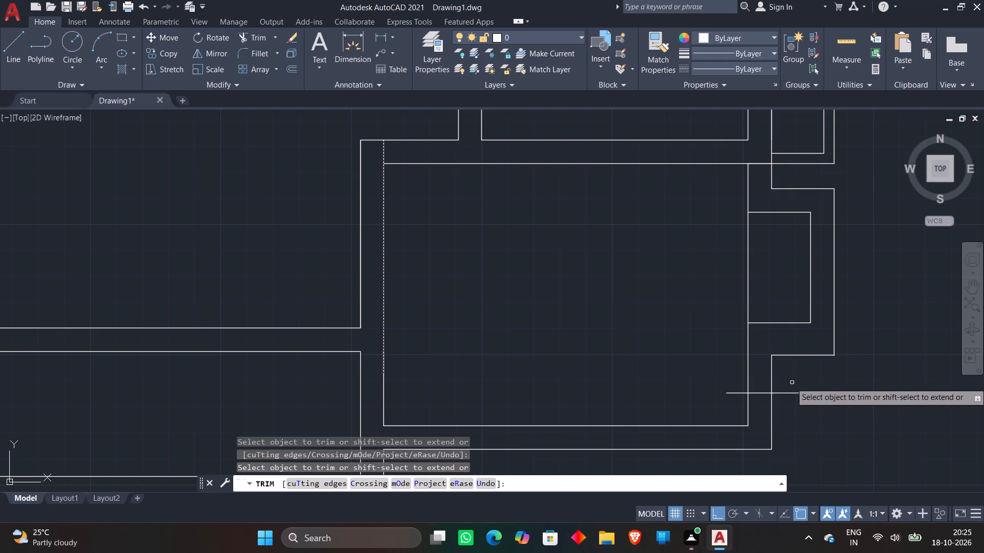
left_click(792, 382)
left_click(785, 428)
left_click(734, 389)
left_click(734, 395)
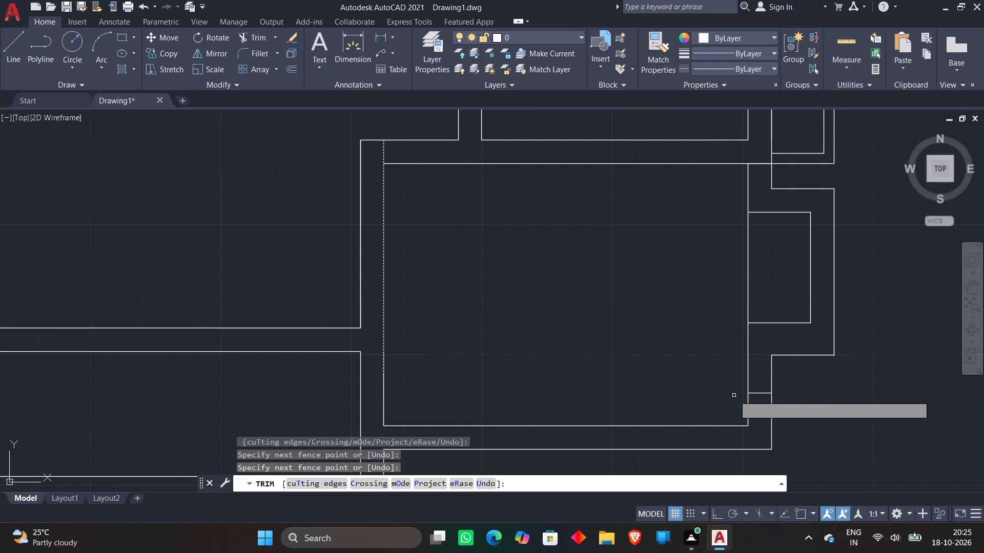
key("Escape")
Draw the bottom left-hand room's outer bottom wall line from the lower middle room's top-left corner west past the outer west wall.
scroll(724, 343, "down", 2)
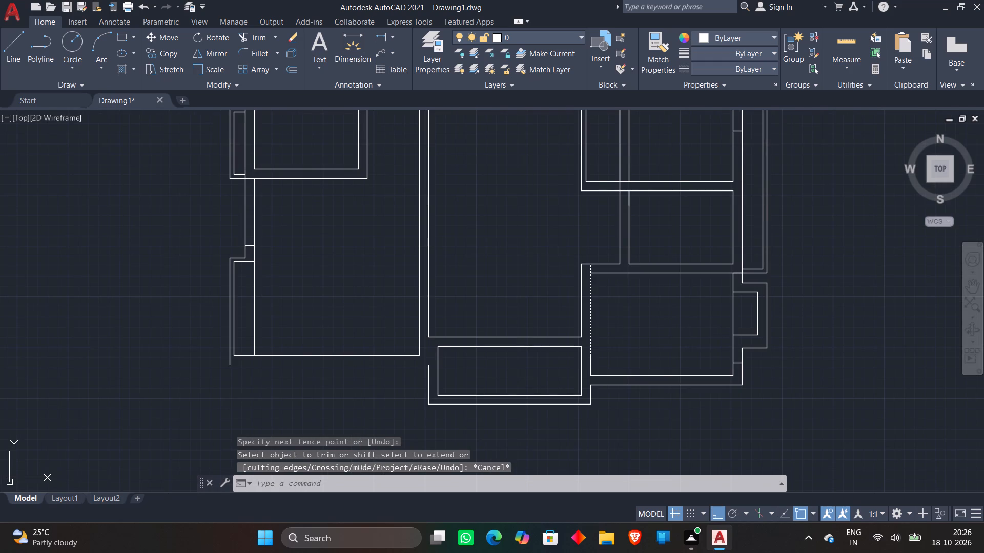
scroll(806, 328, "down", 1)
scroll(639, 355, "down", 1)
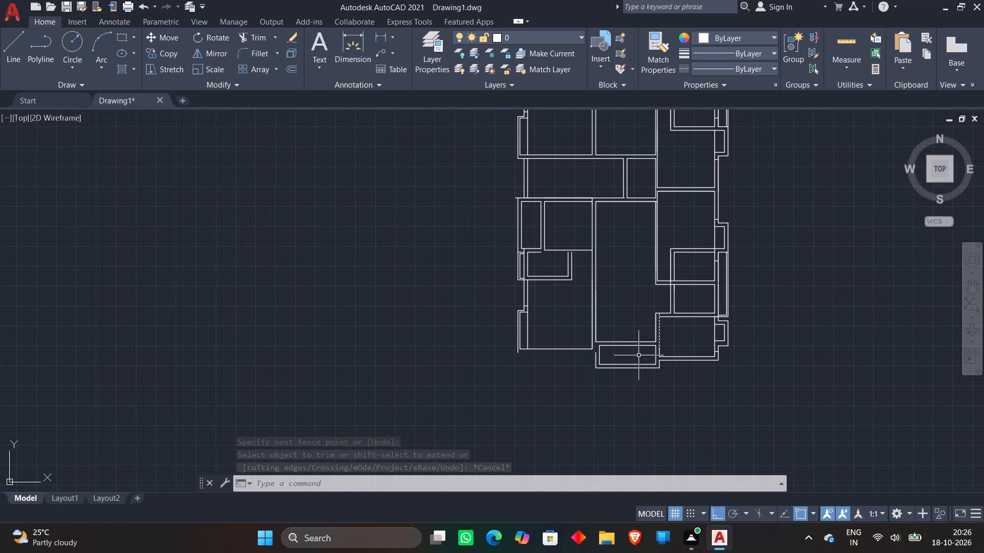
scroll(500, 357, "up", 3)
middle_click_drag(739, 388, 731, 391)
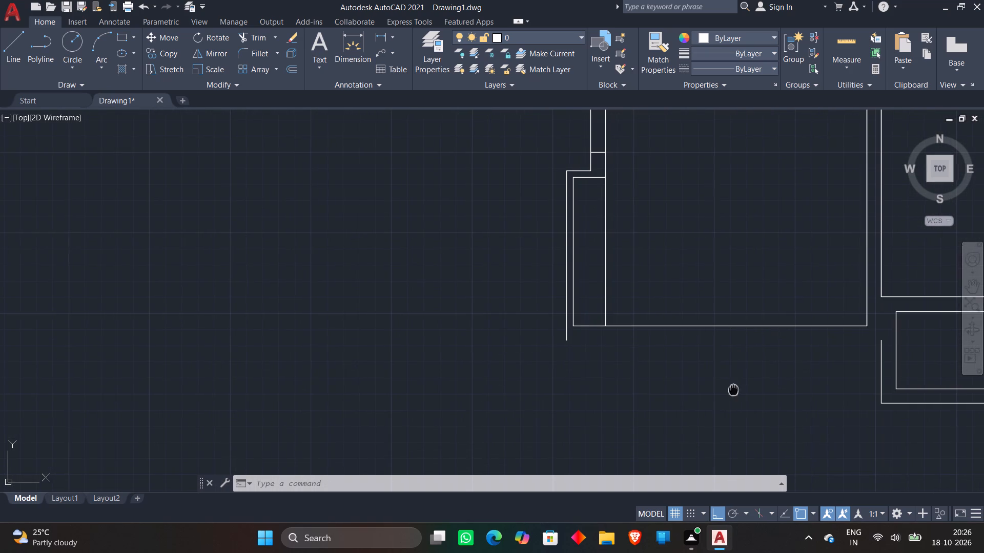
middle_click_drag(731, 391, 503, 435)
key("l")
key("Return")
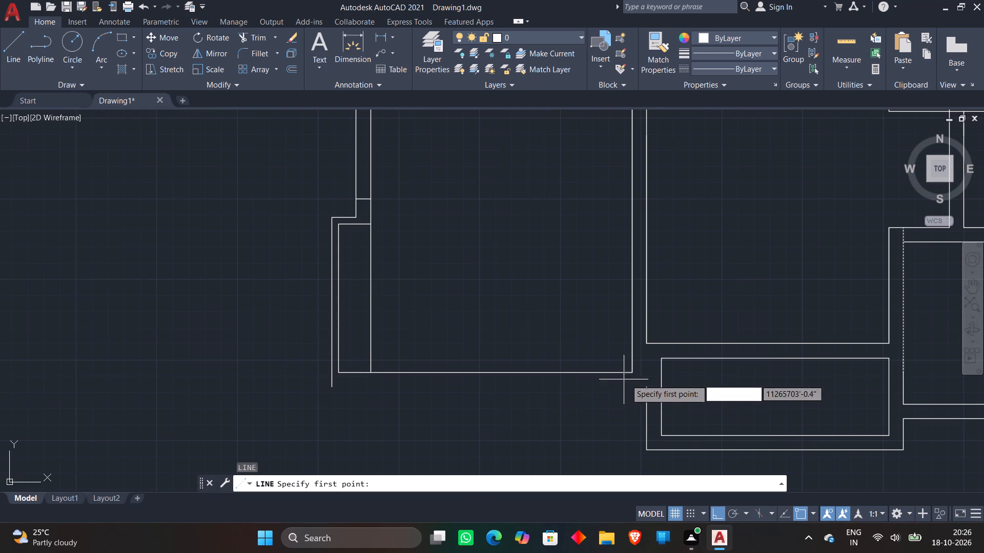
left_click(642, 385)
left_click(281, 386)
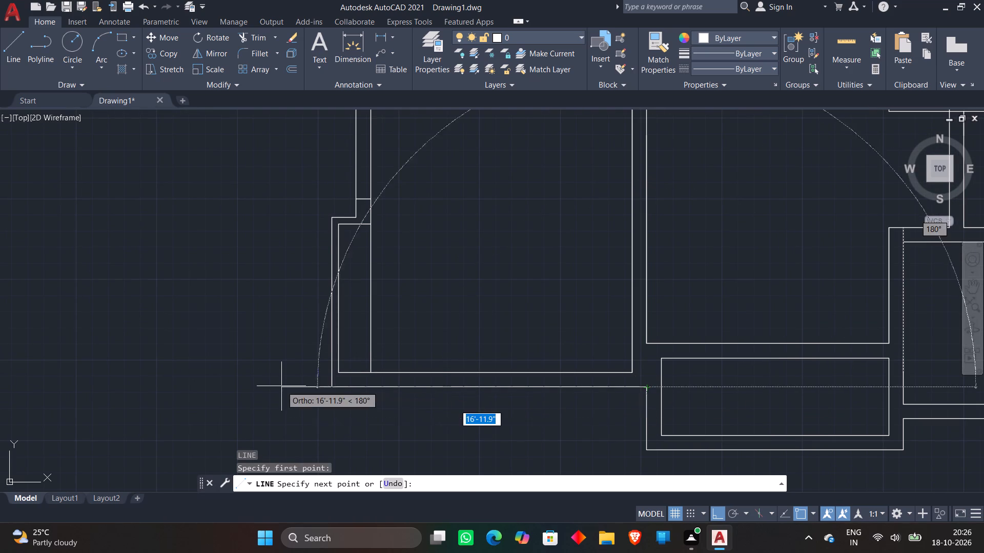
key("Escape")
Trim the new bottom wall line's overhang beyond the outer west wall line.
type("tr")
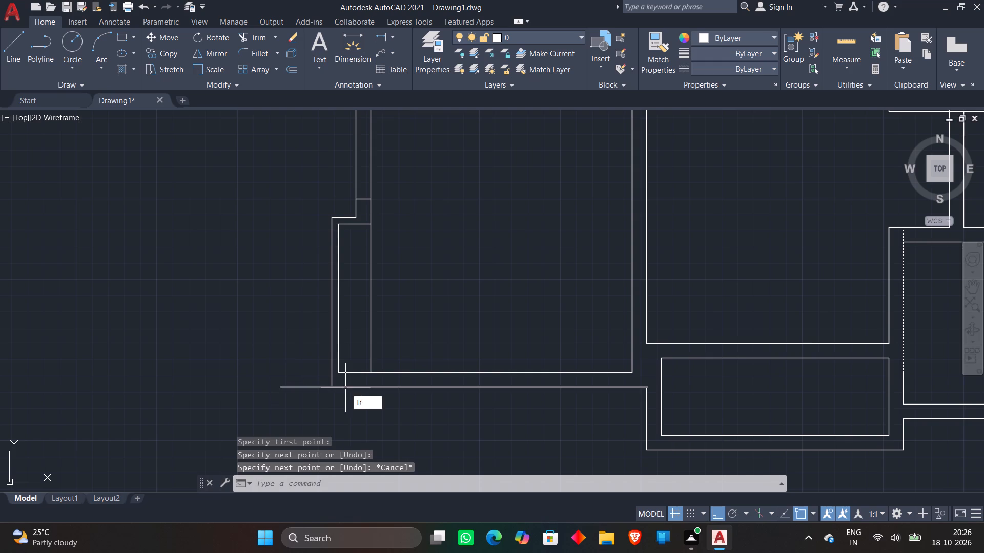
key("space")
scroll(348, 390, "up", 4)
left_click(206, 343)
left_click(202, 402)
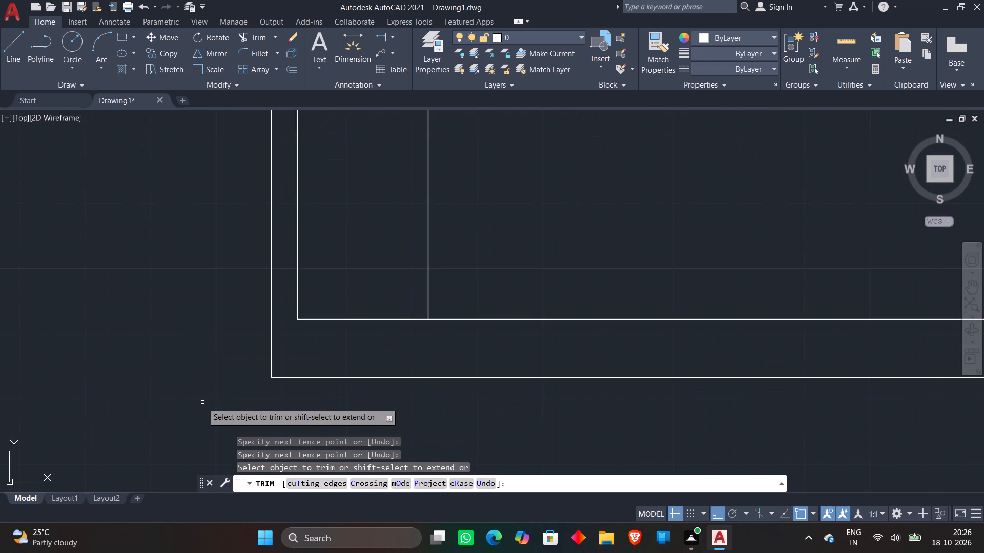
key("Escape")
Extend the small west room's top line east to the wall beside the long central room.
scroll(231, 352, "down", 7)
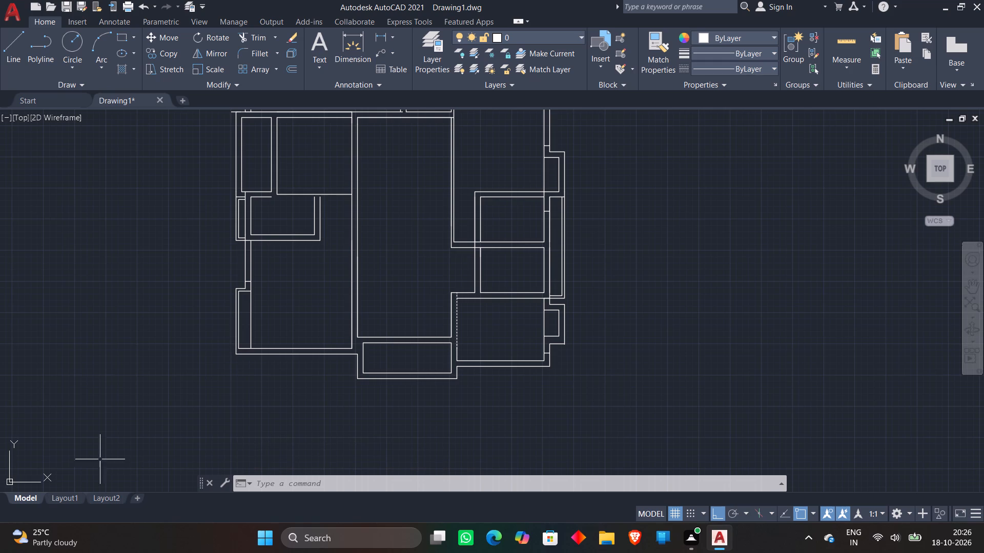
middle_click_drag(215, 262, 177, 367)
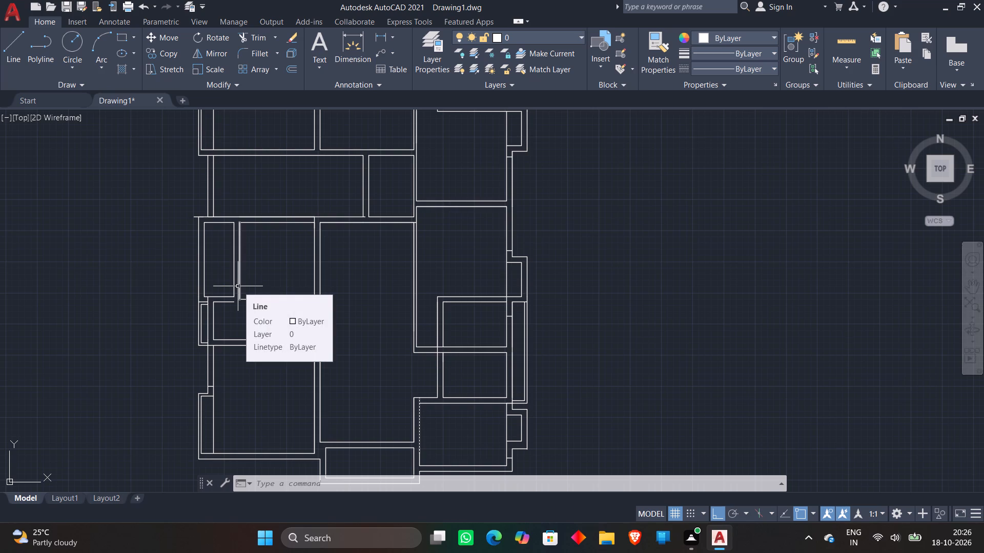
type("ex")
key("space")
left_click(232, 302)
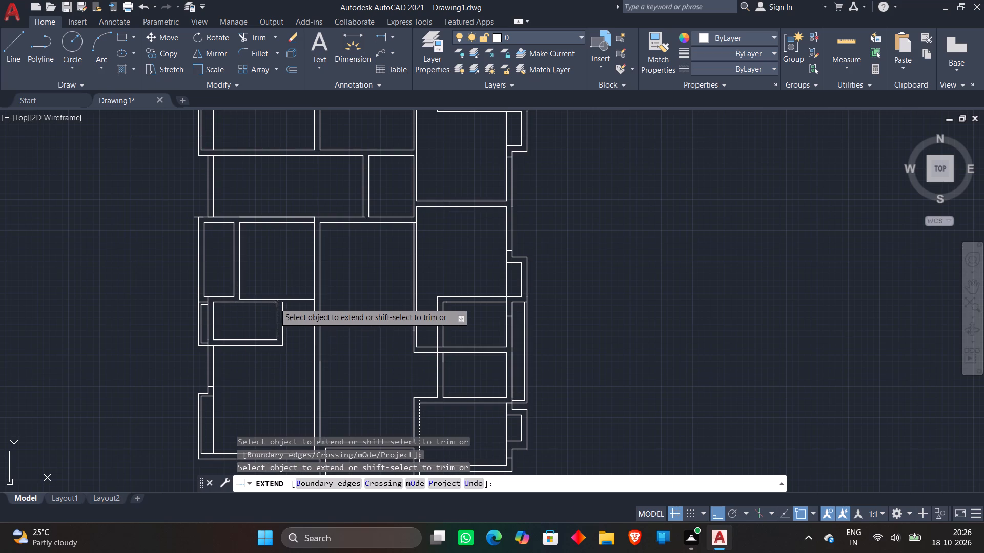
scroll(271, 301, "up", 4)
left_click(270, 310)
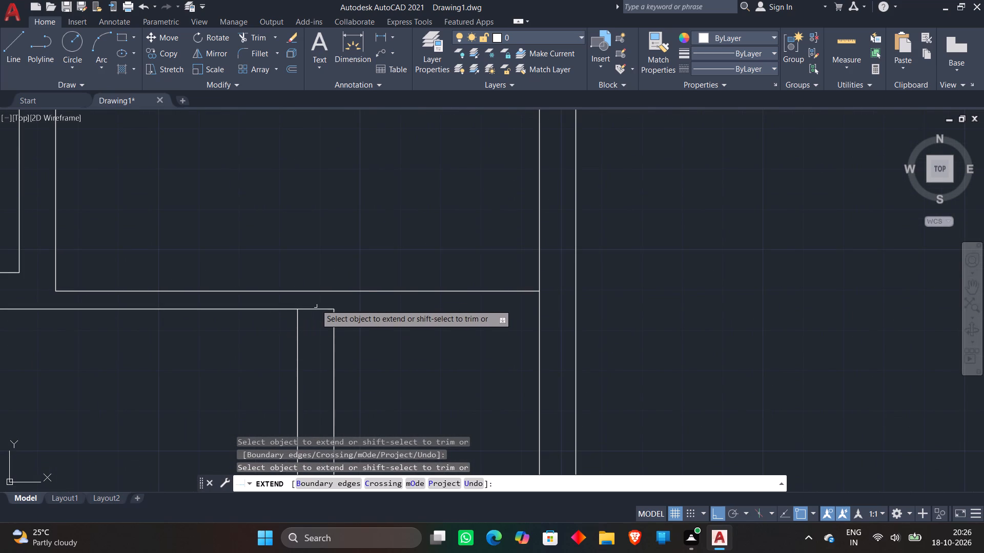
left_click(318, 301)
left_click(318, 327)
key("Escape")
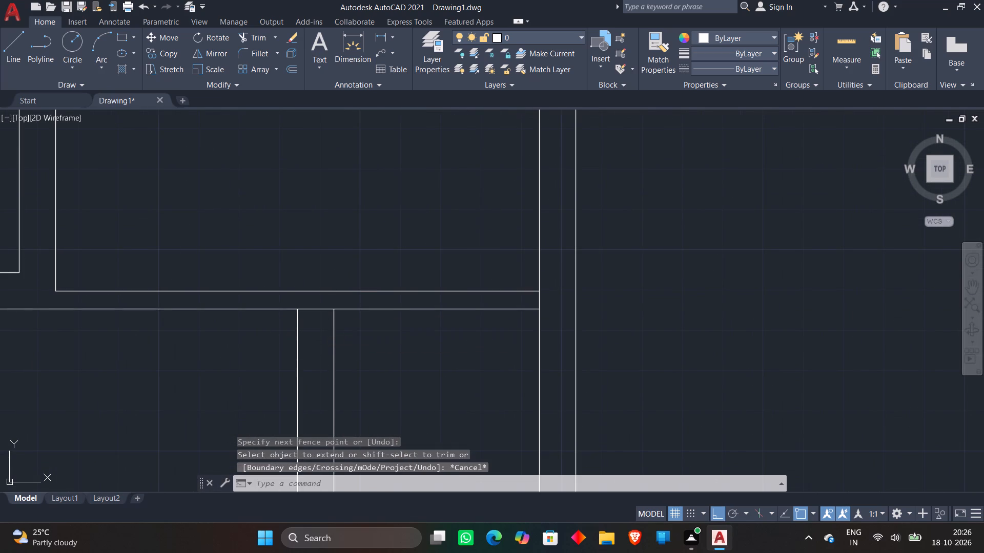
Erase the old west-wall projection of the bottom left-hand room, including its vertical lines and the three short horizontal lines above.
scroll(367, 249, "down", 4)
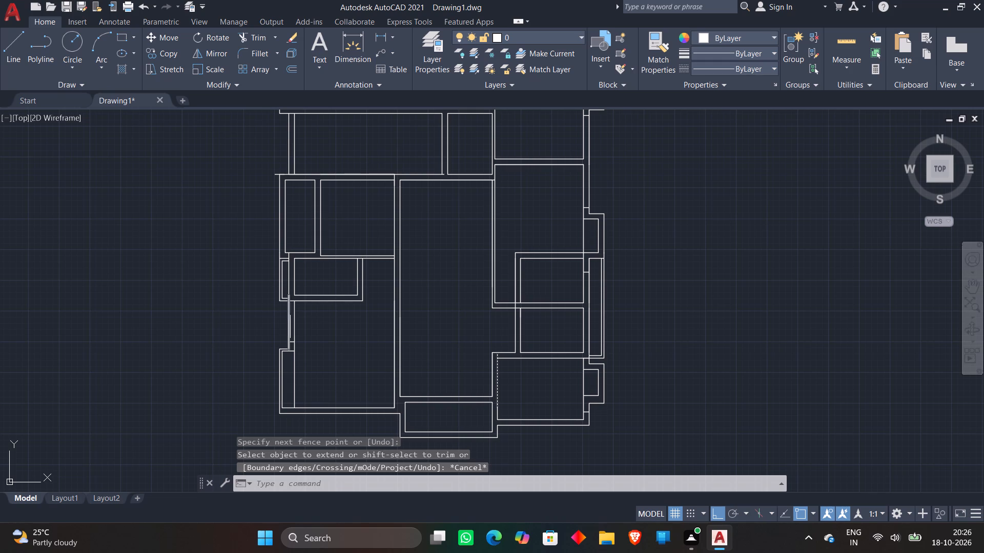
left_click(250, 317)
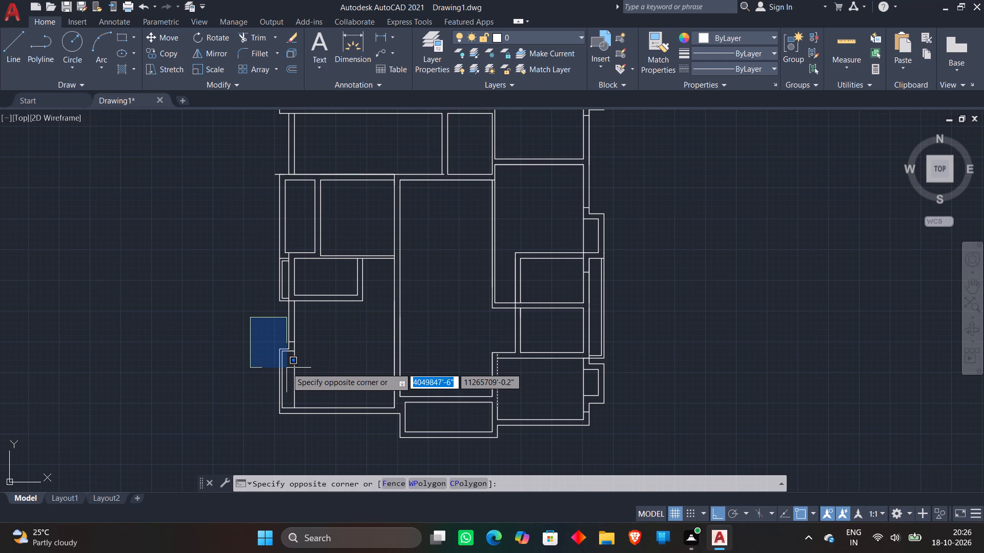
key("Escape")
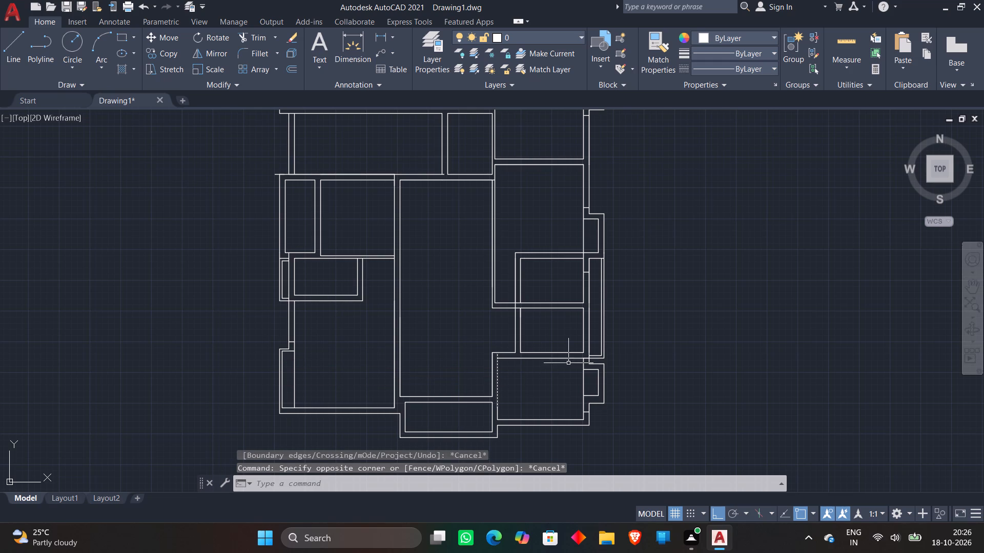
left_click(220, 334)
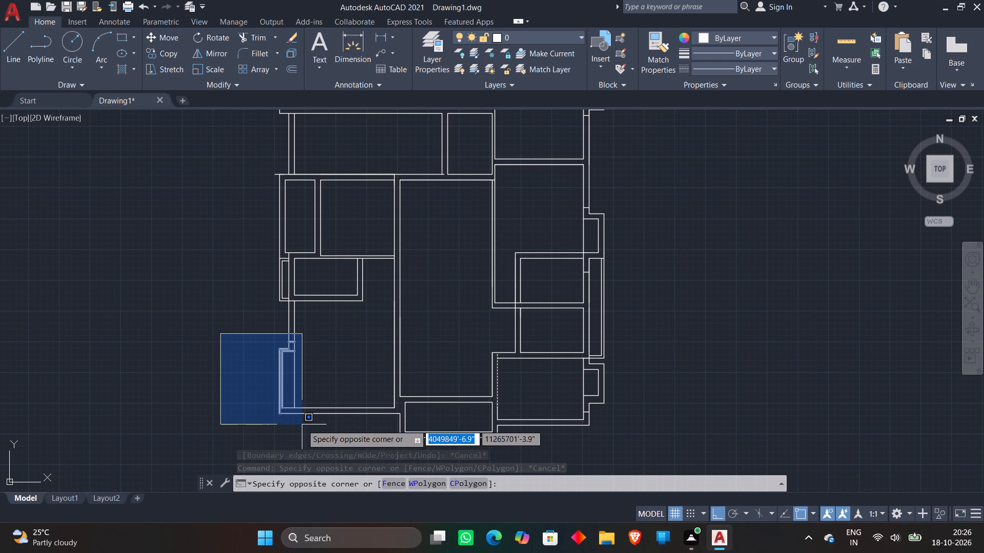
scroll(300, 393, "up", 2)
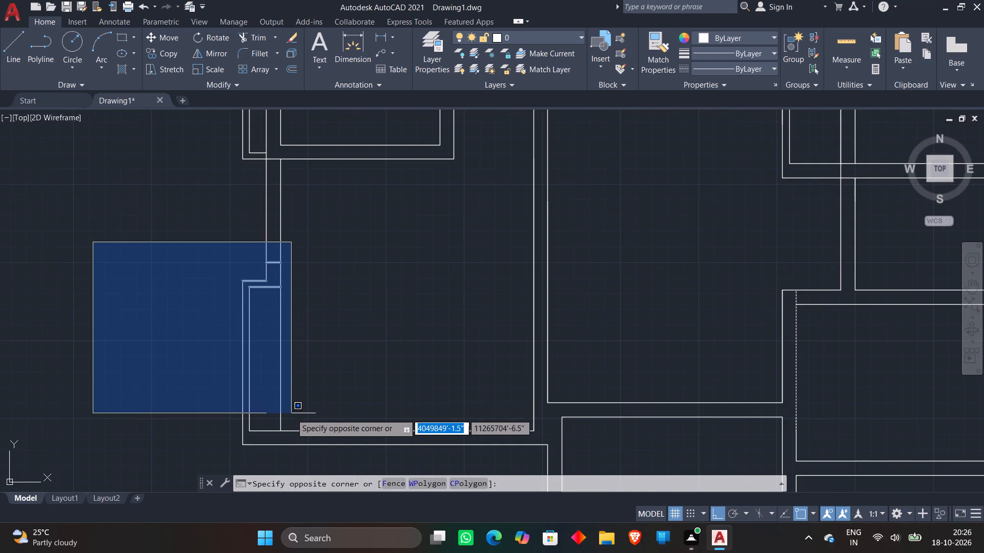
left_click(262, 456)
key("Delete")
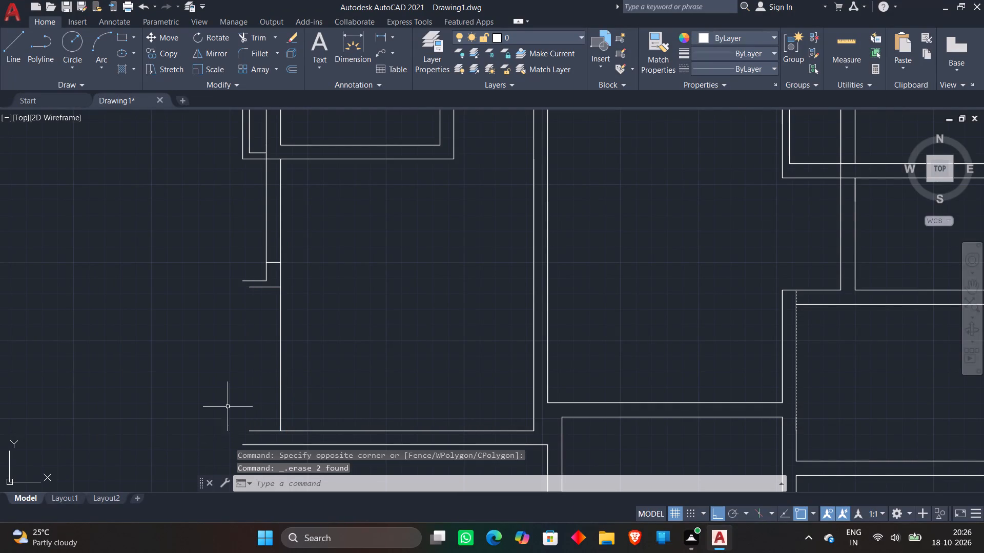
left_click(239, 252)
left_click(313, 299)
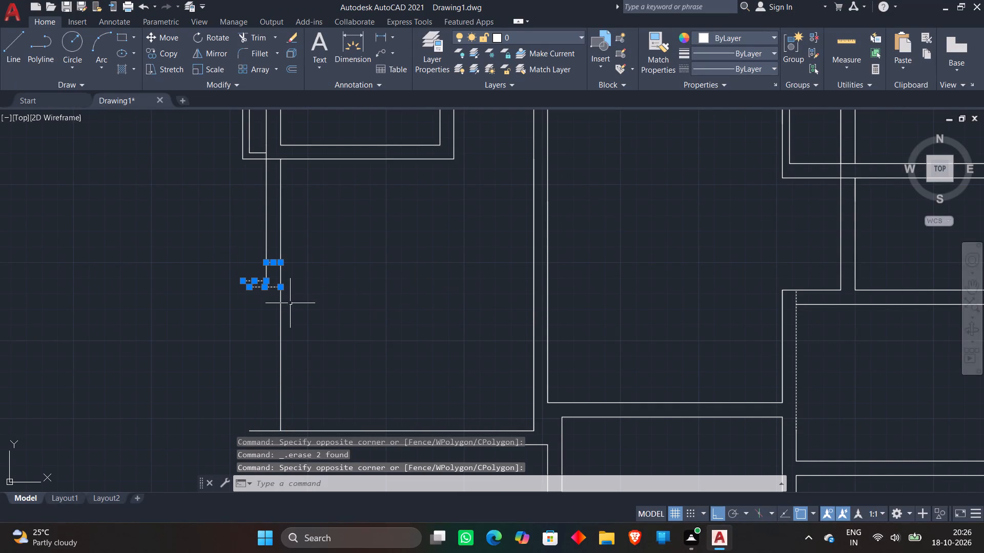
key("Delete")
Copy the bottom right-hand room's east-wall projection with its short wall lines to the empty area west of the plan.
scroll(195, 308, "down", 1)
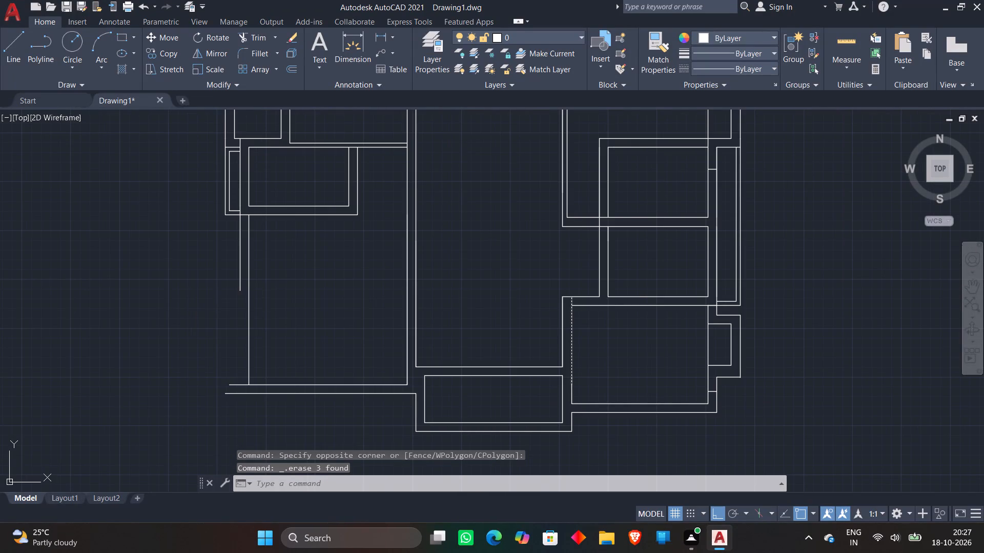
left_click(707, 302)
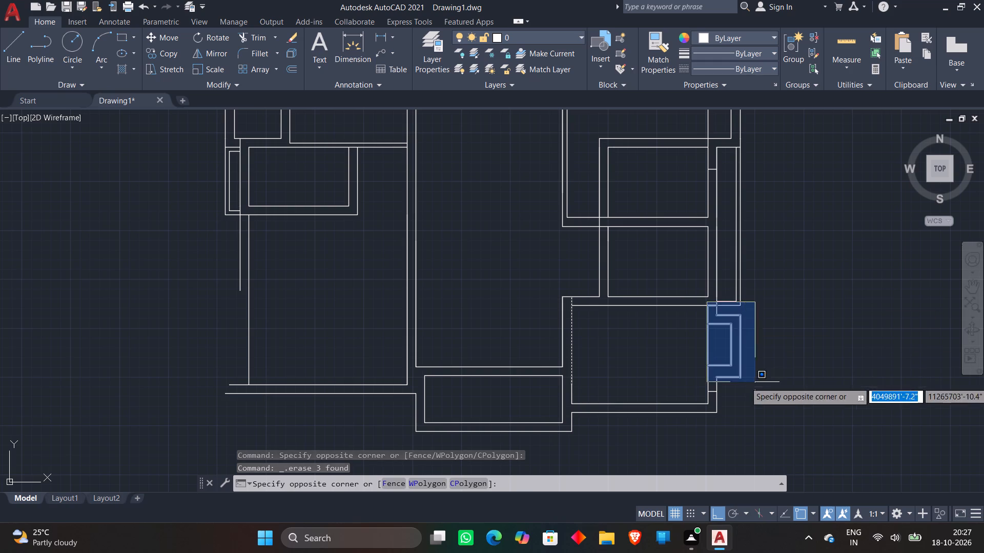
left_click(760, 402)
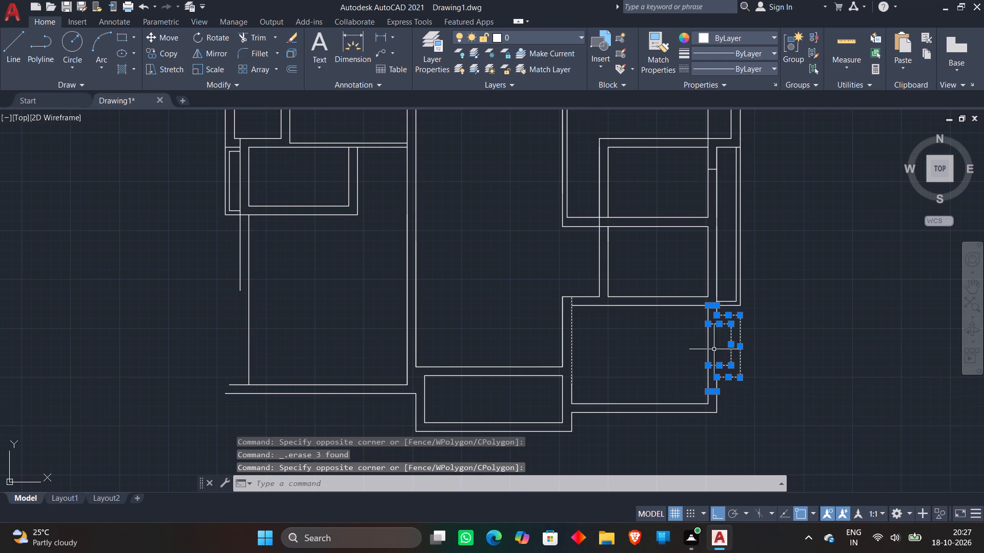
right_click(789, 337)
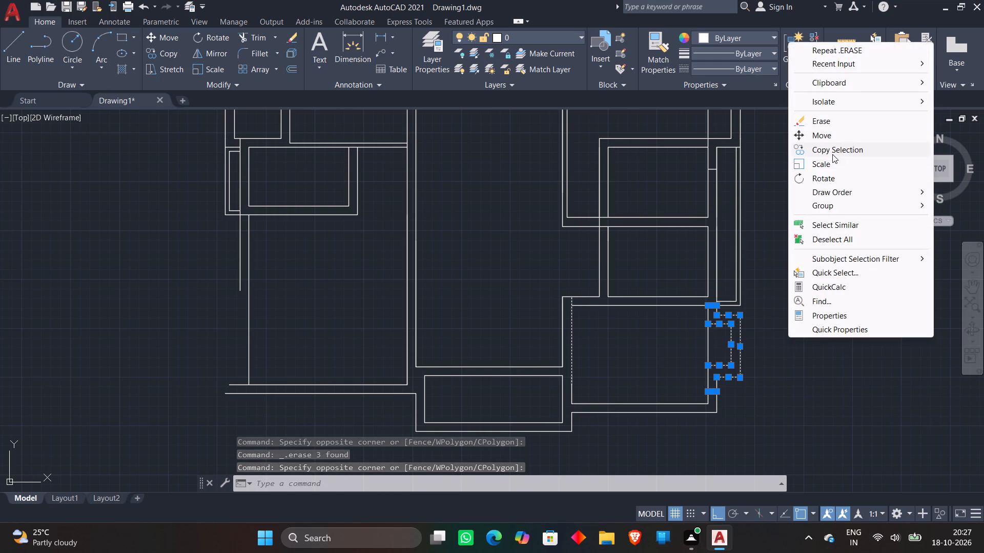
left_click(832, 151)
left_click(748, 366)
left_click(105, 339)
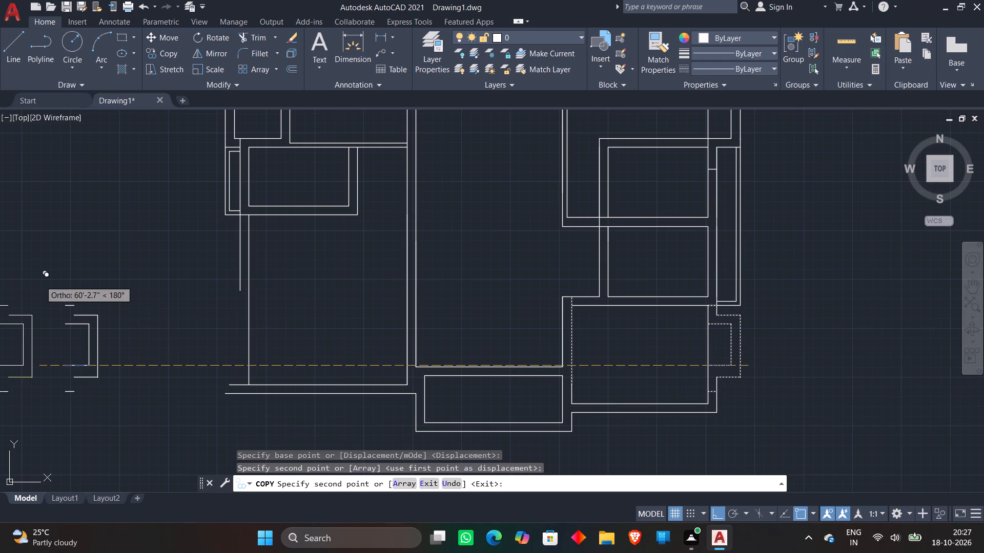
key("Escape")
Rotate the copied projection 180° so that its open side faces the plan.
left_click(33, 281)
left_click(113, 417)
right_click(138, 361)
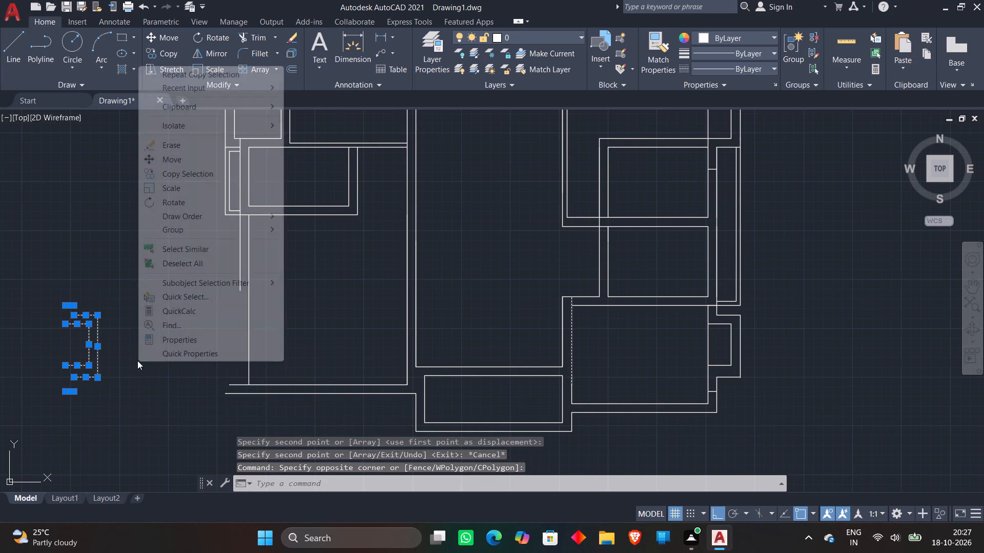
left_click(178, 199)
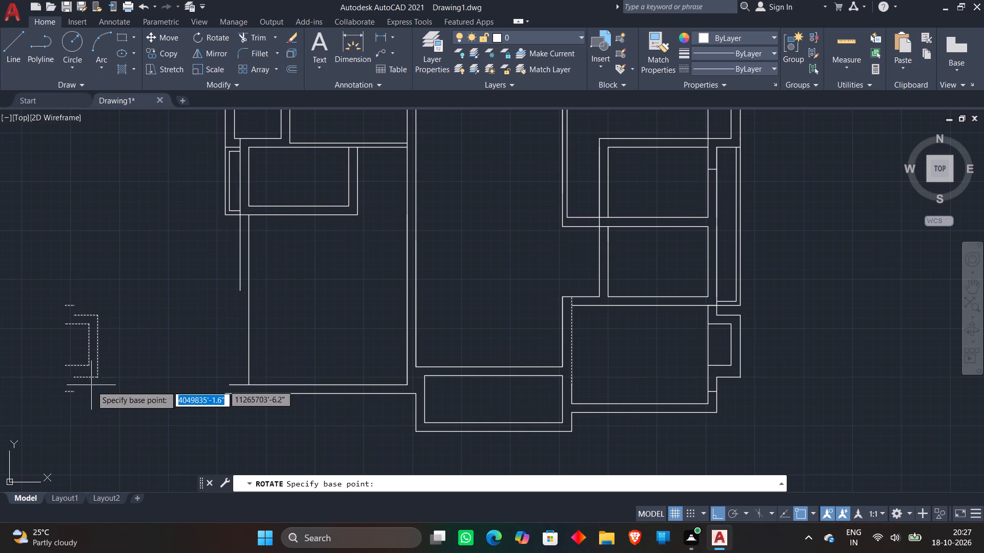
left_click(97, 400)
left_click(19, 384)
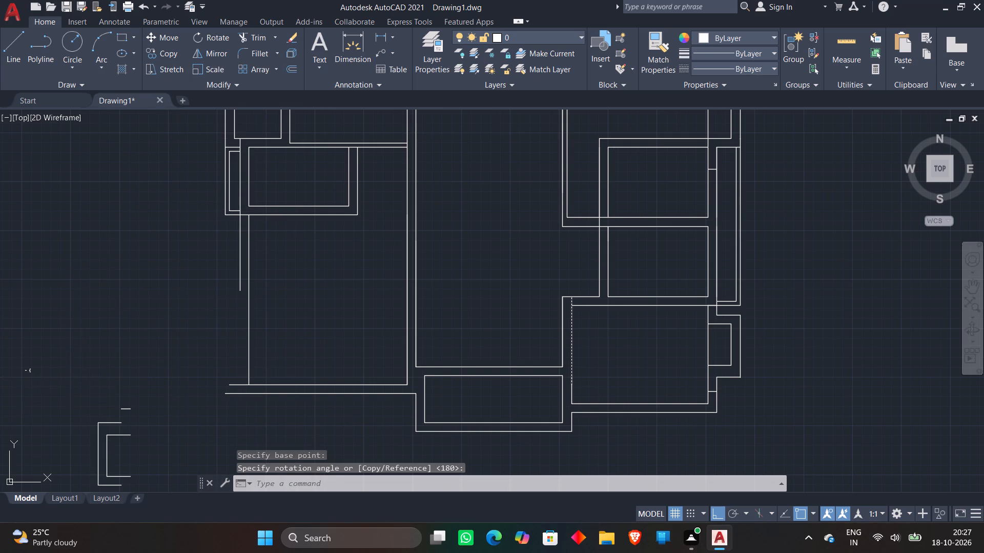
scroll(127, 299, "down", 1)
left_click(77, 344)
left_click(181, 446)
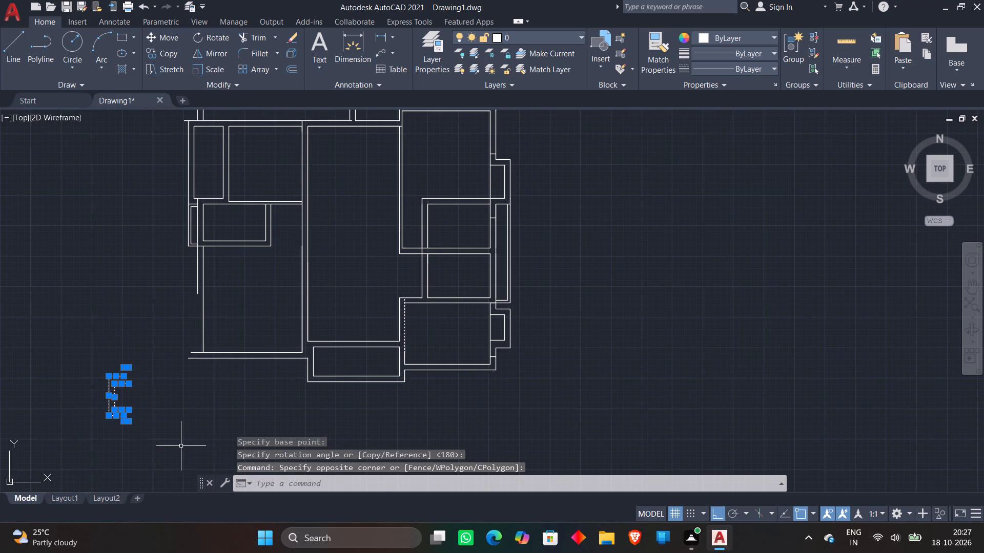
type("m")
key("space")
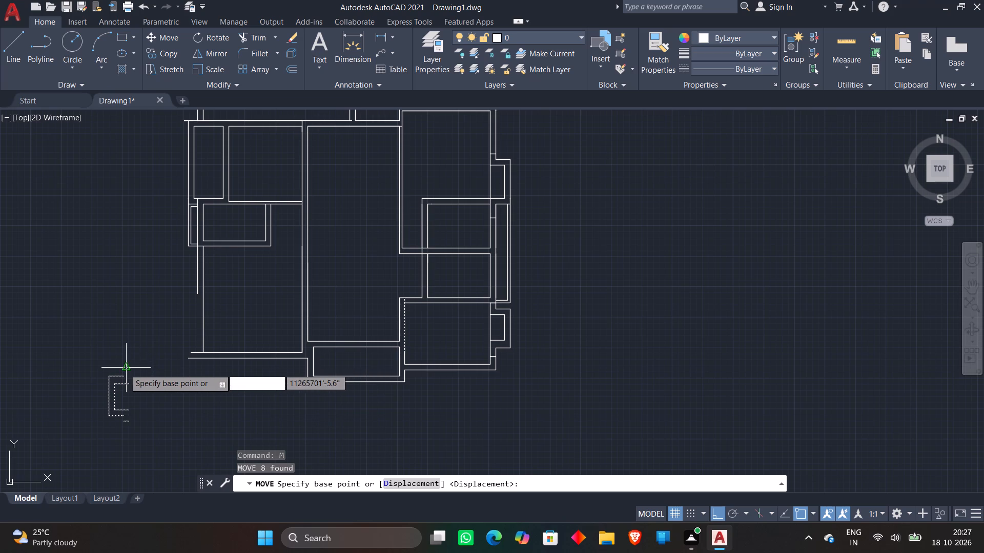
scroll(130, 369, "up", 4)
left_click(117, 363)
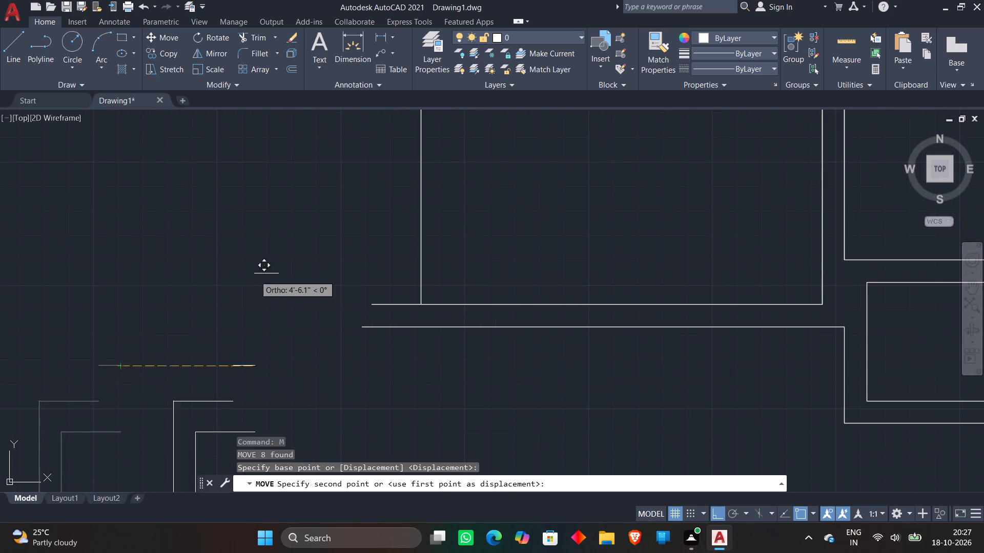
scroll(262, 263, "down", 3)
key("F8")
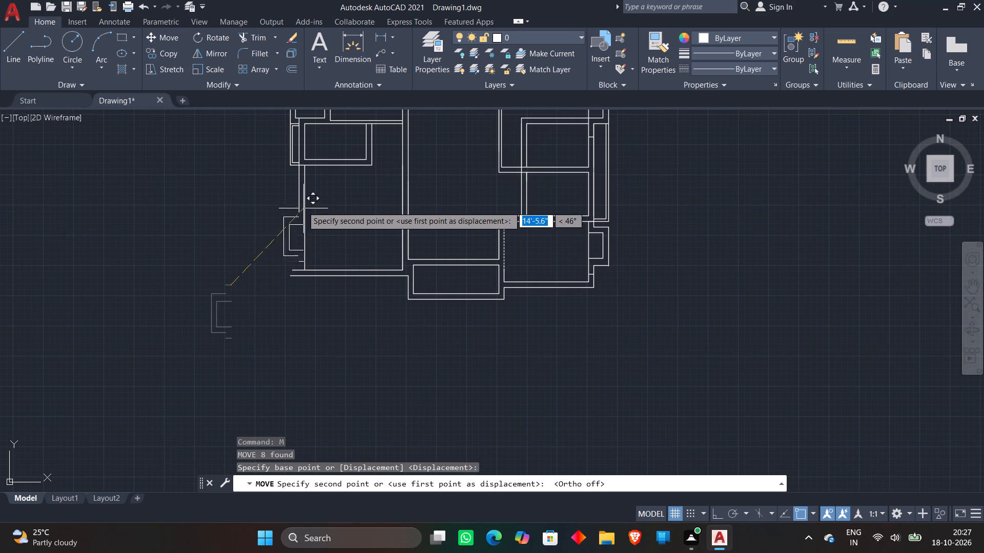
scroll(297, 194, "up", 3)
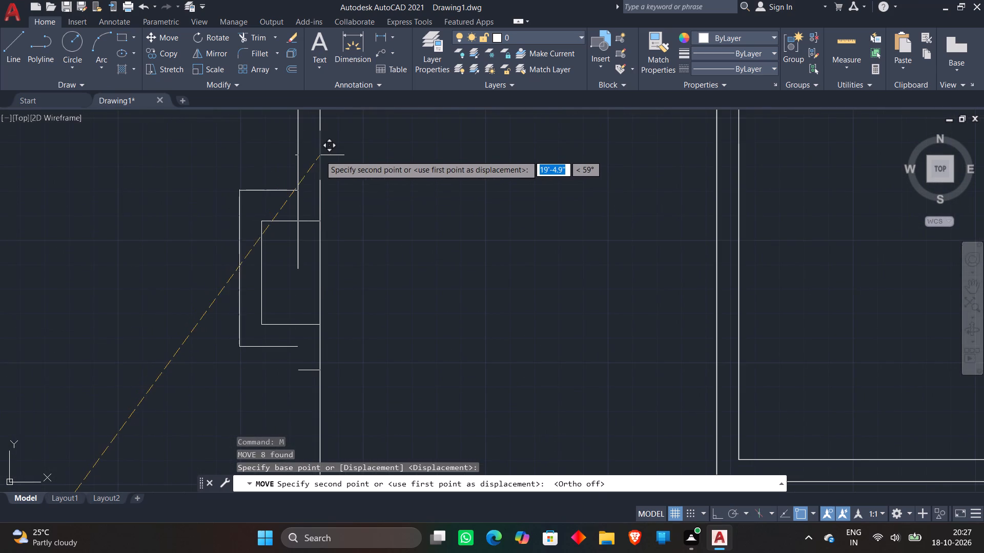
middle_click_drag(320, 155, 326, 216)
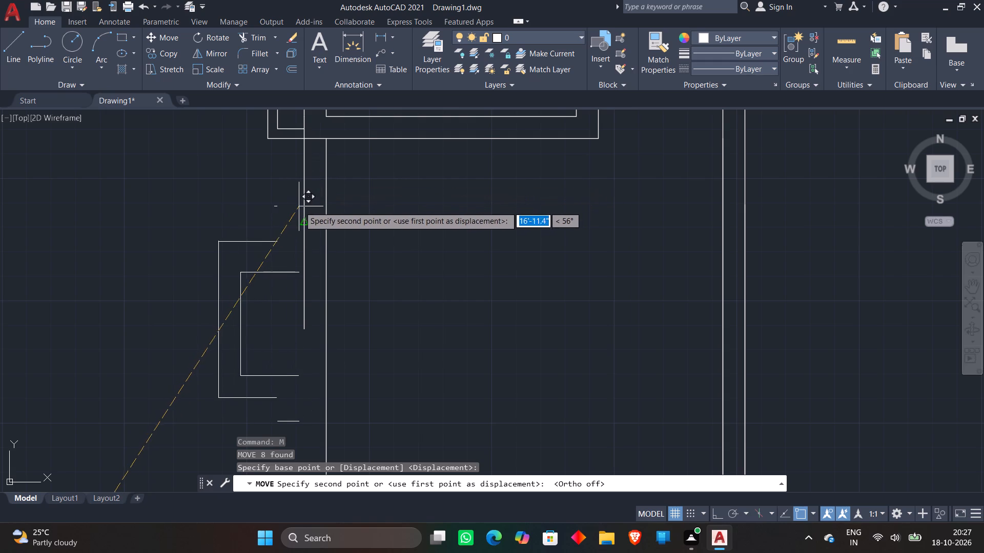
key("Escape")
Move the rotated projection onto the bottom left-hand room's west wall, with its top outer line ending at the outer wall line's midpoint.
scroll(327, 207, "down", 3)
left_click_drag(162, 275, 166, 280)
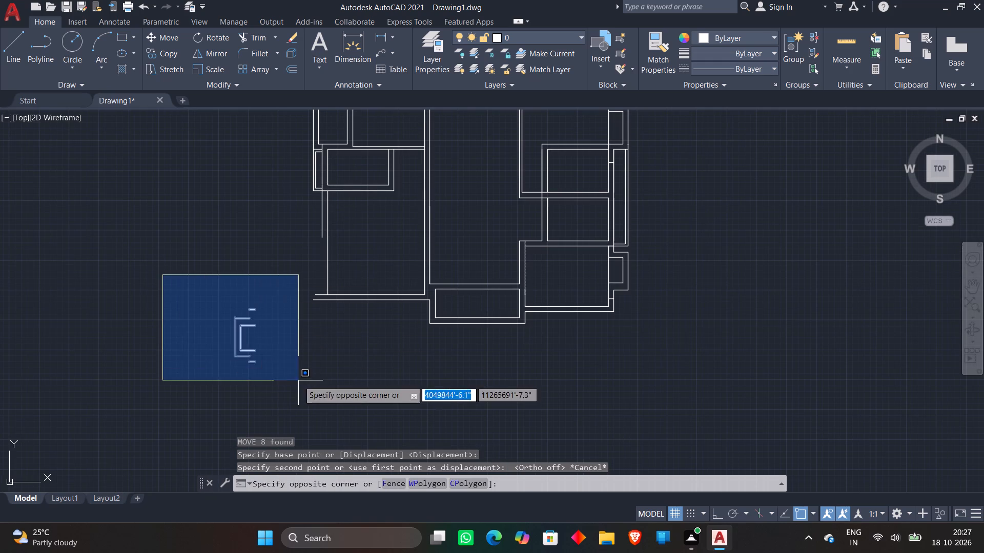
left_click(298, 380)
right_click(281, 357)
left_click(316, 159)
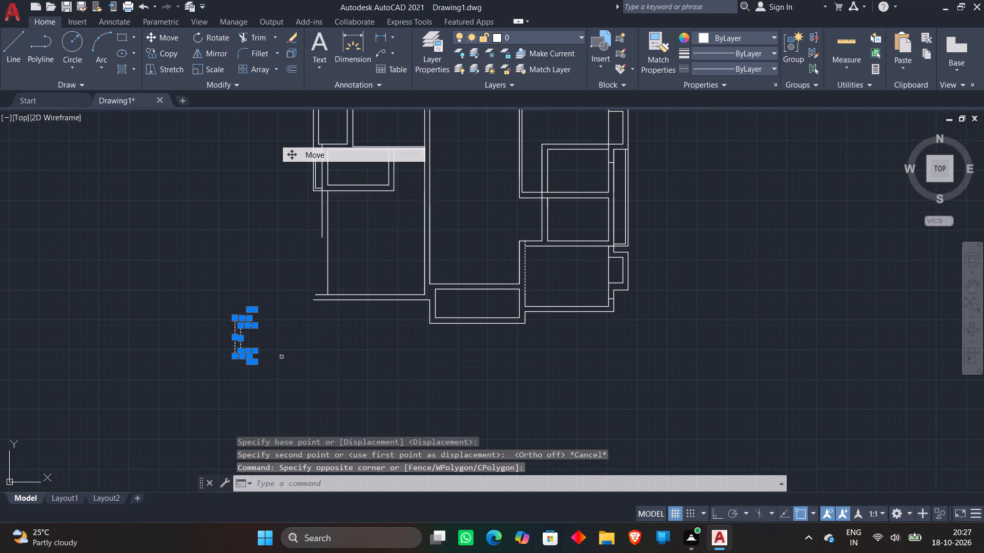
left_click(247, 321)
middle_click_drag(271, 251, 288, 335)
scroll(329, 263, "up", 3)
middle_click_drag(336, 366, 348, 327)
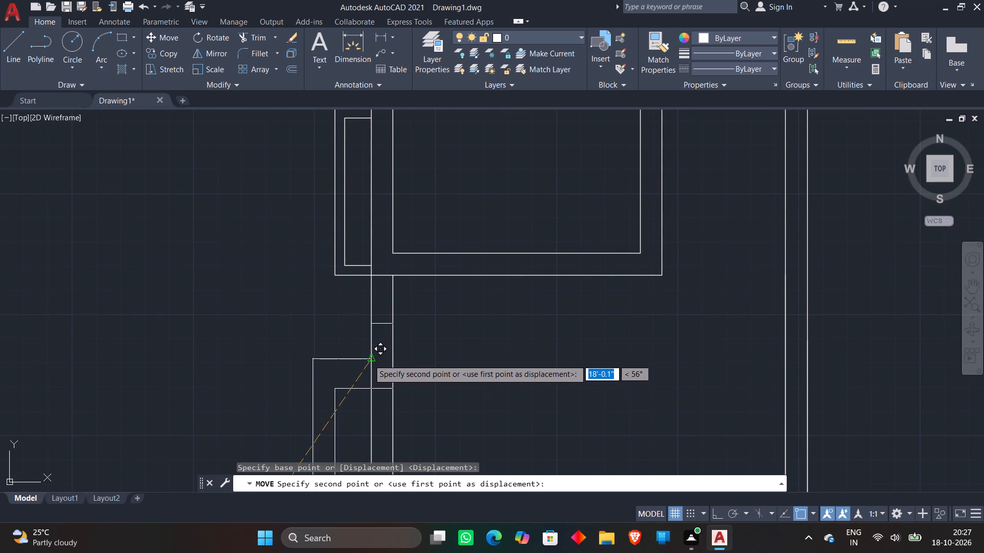
left_click(368, 359)
Trim the outer west wall line where it runs through the moved projection.
scroll(488, 360, "down", 1)
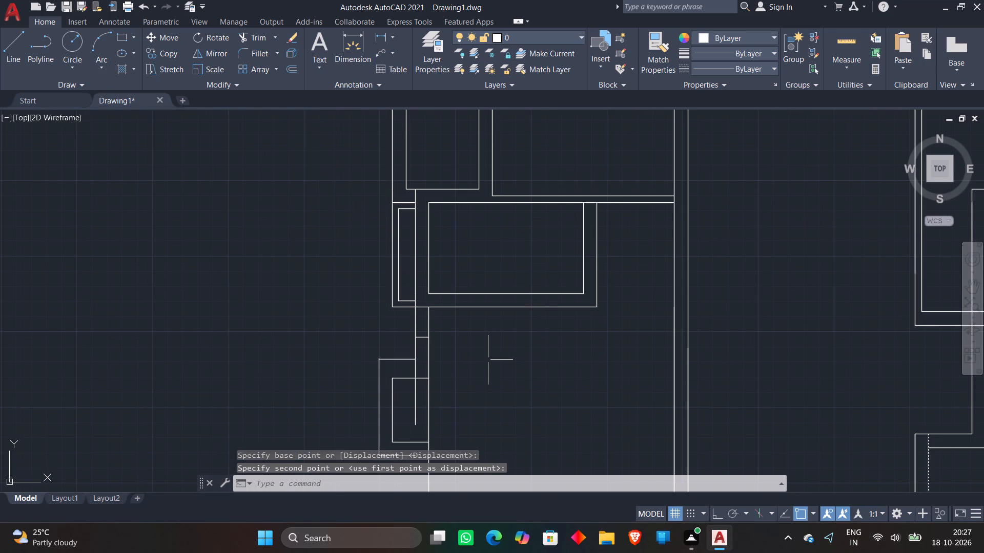
type("tr")
key("space")
scroll(404, 371, "up", 1)
left_click(420, 369)
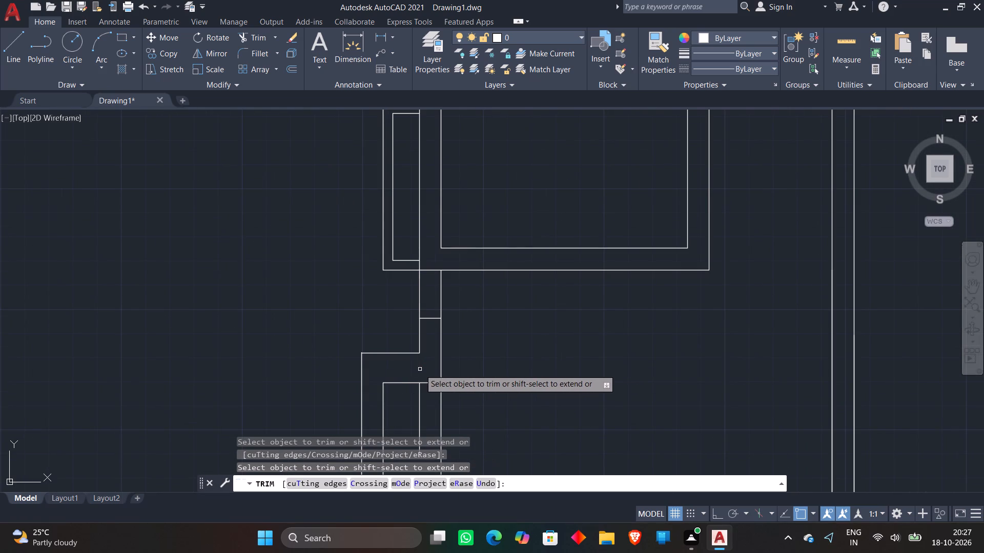
left_click(420, 395)
scroll(498, 349, "down", 1)
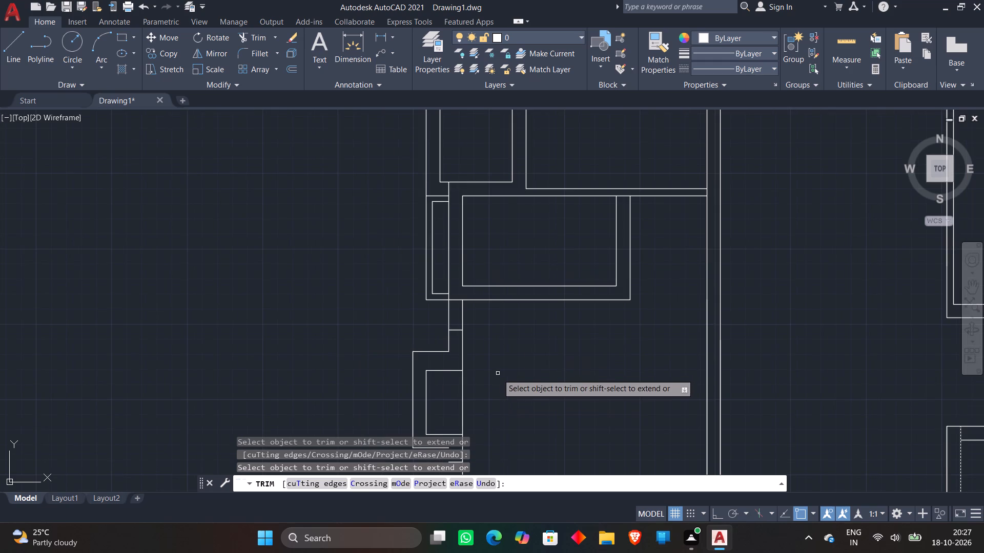
scroll(498, 374, "down", 1)
middle_click_drag(498, 374, 495, 307)
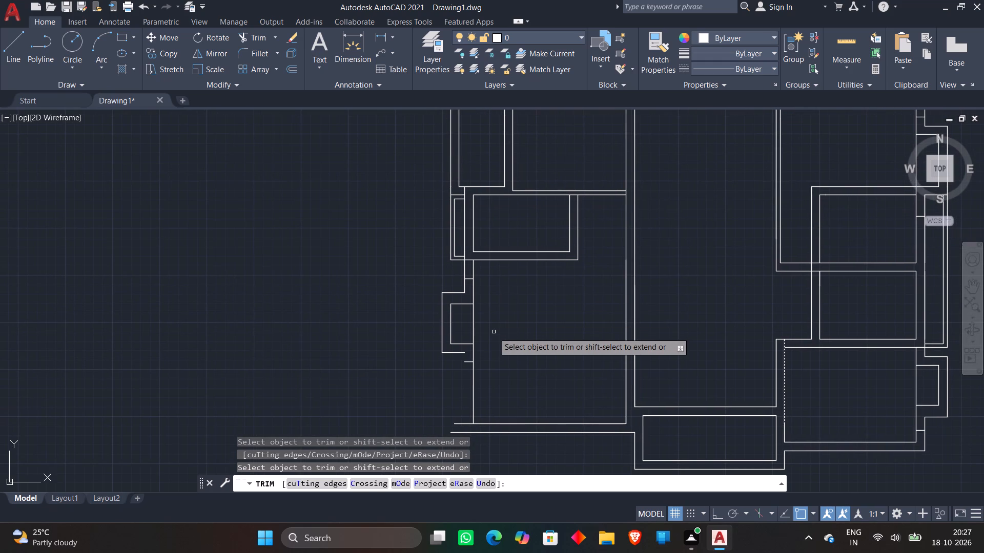
key("Escape")
Draw the outer west wall line from the projection's lower outer line straight down past the bottom wall lines.
key("l")
key("Return")
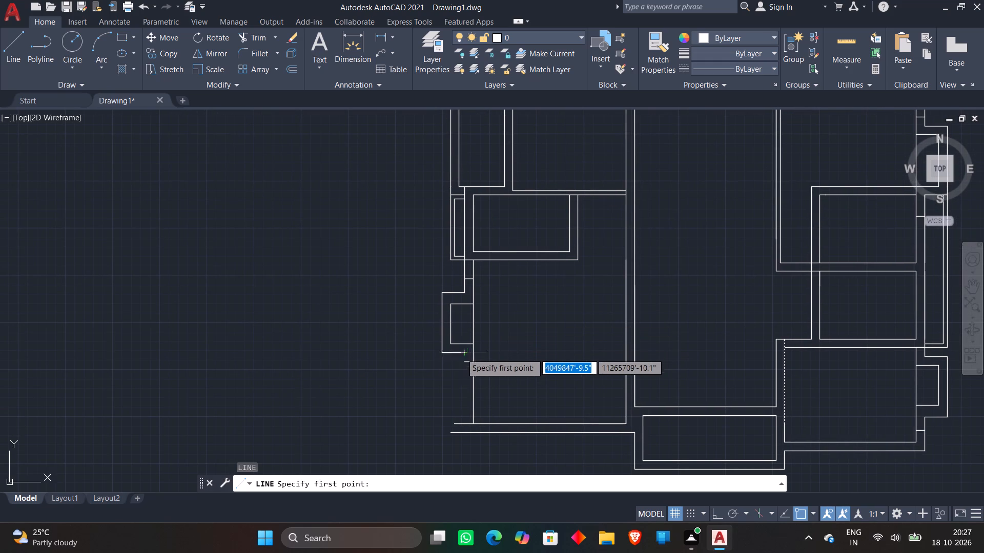
left_click(467, 352)
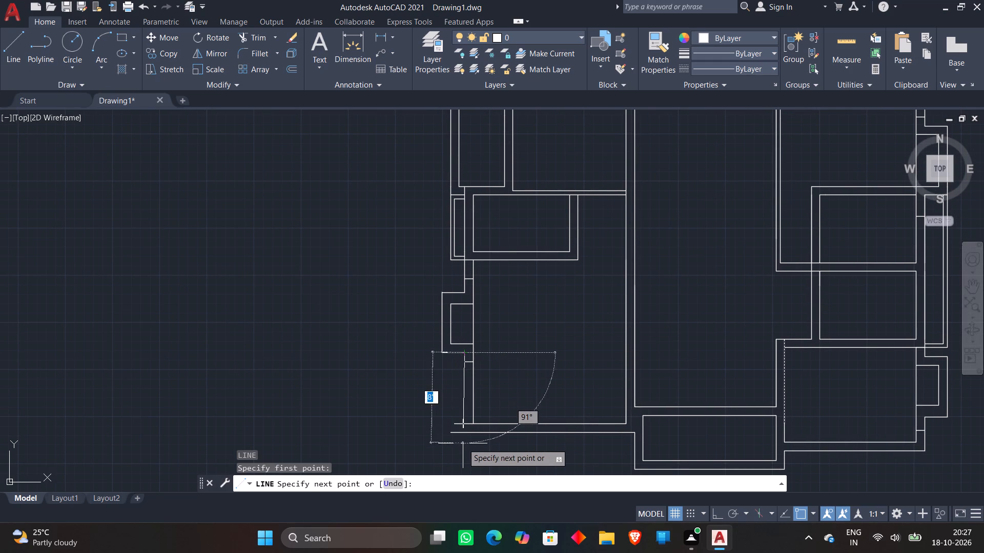
key("F8")
left_click(463, 446)
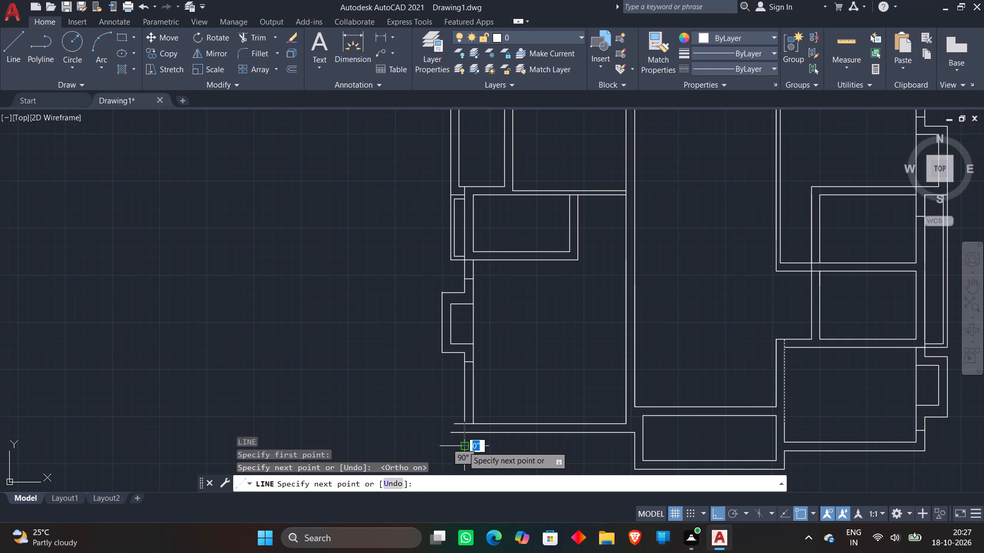
key("grave")
key("Escape")
key("Escape")
key("Escape")
key("Escape")
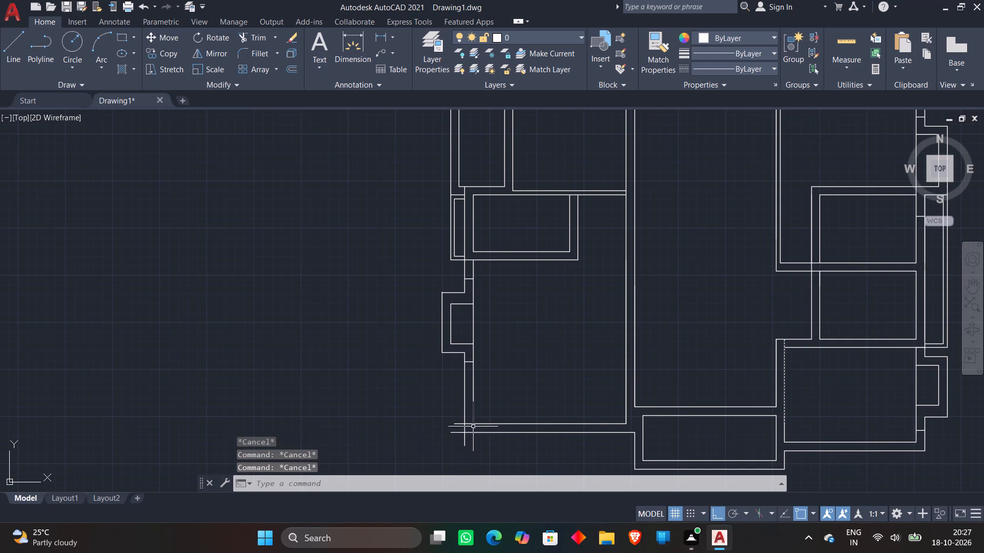
Trim the overshooting ends of the inner and outer wall lines at the bottom left-hand room's south-west corner.
type("tr")
key("space")
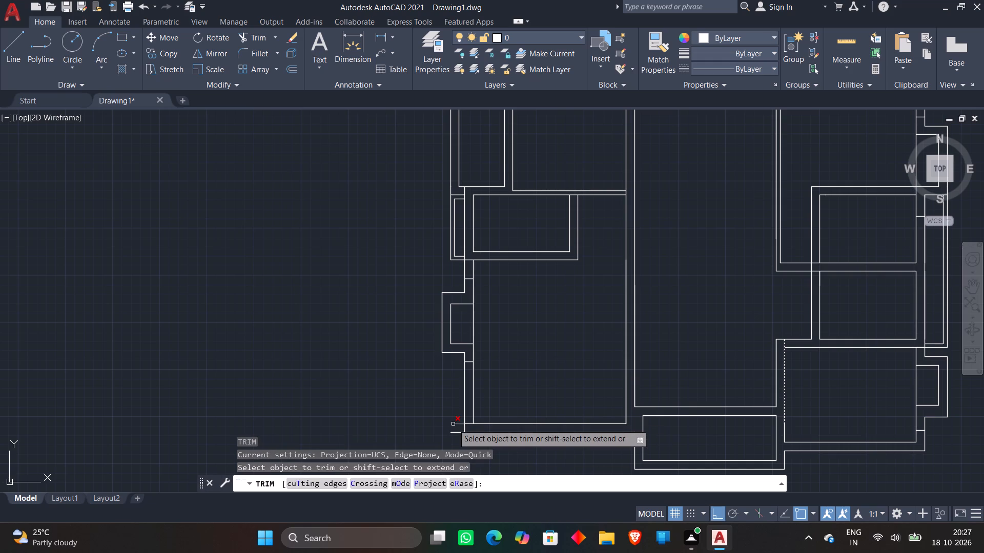
left_click(453, 424)
left_click(469, 423)
left_click(454, 424)
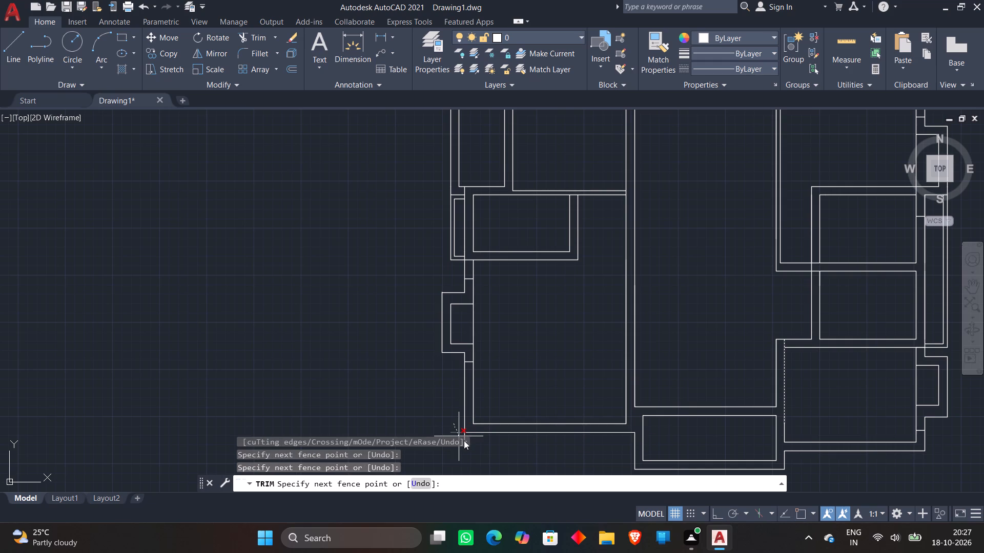
left_click(466, 441)
left_click(477, 443)
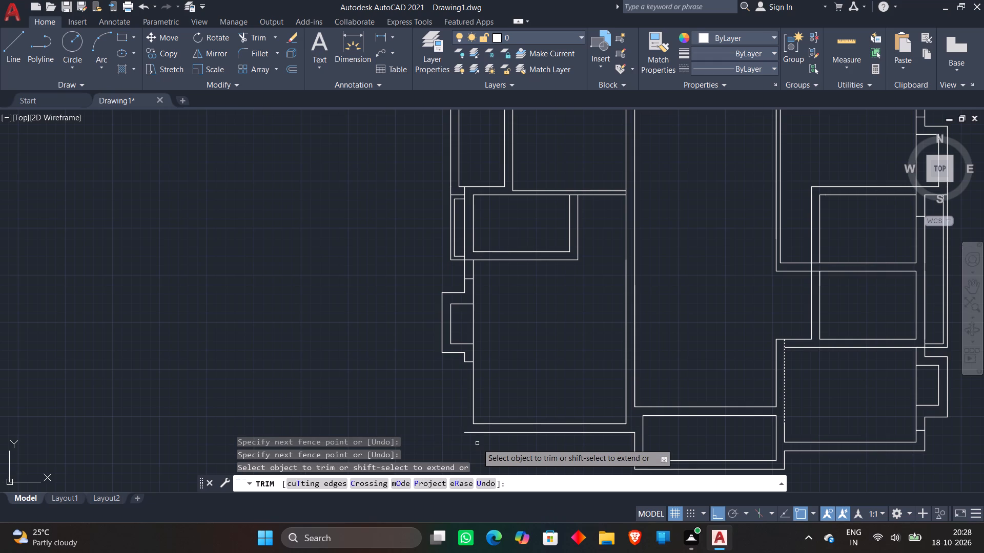
key("ctrl+z")
middle_click_drag(477, 444, 462, 372)
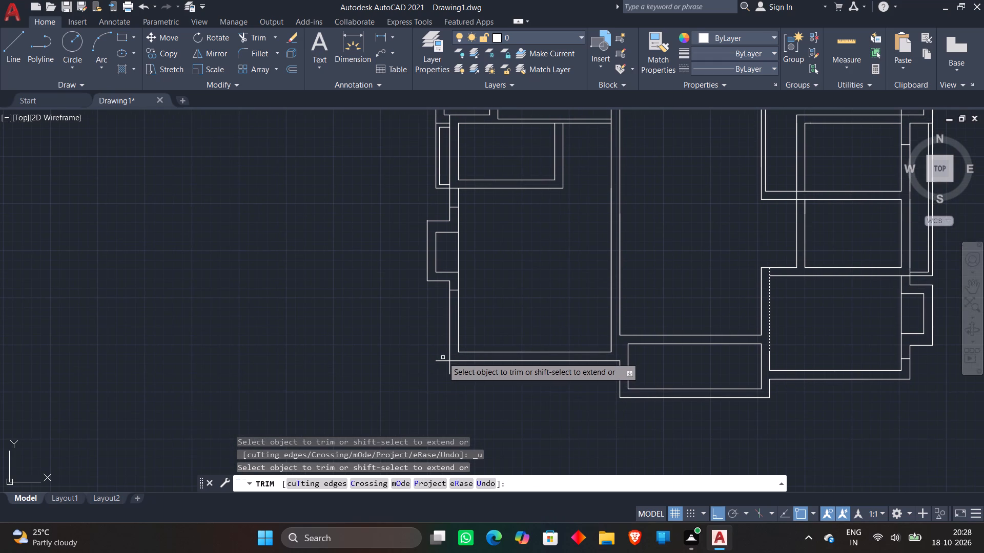
left_click(442, 360)
left_click(448, 368)
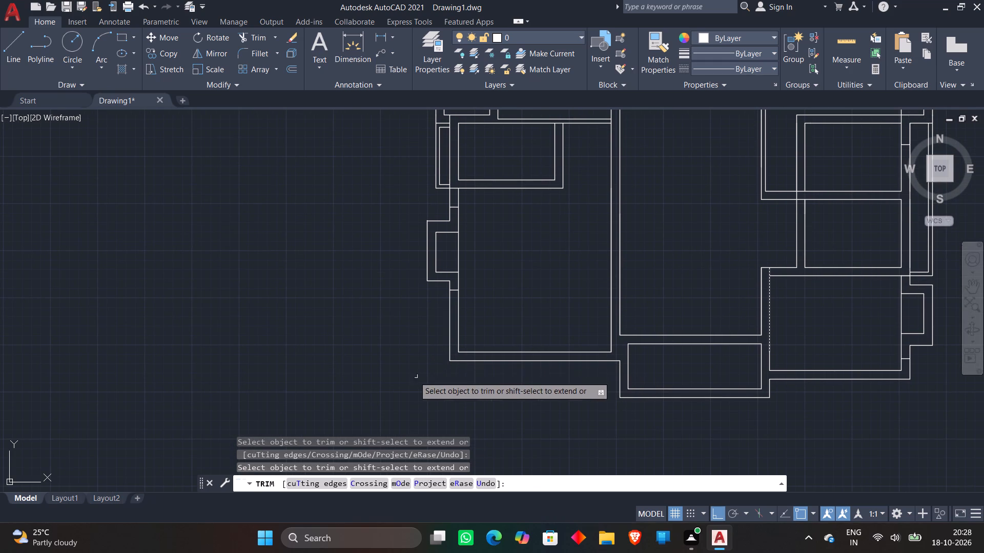
key("Escape")
Erase all the leftover partial plan geometry lying east of the main floor plan.
scroll(372, 350, "down", 1)
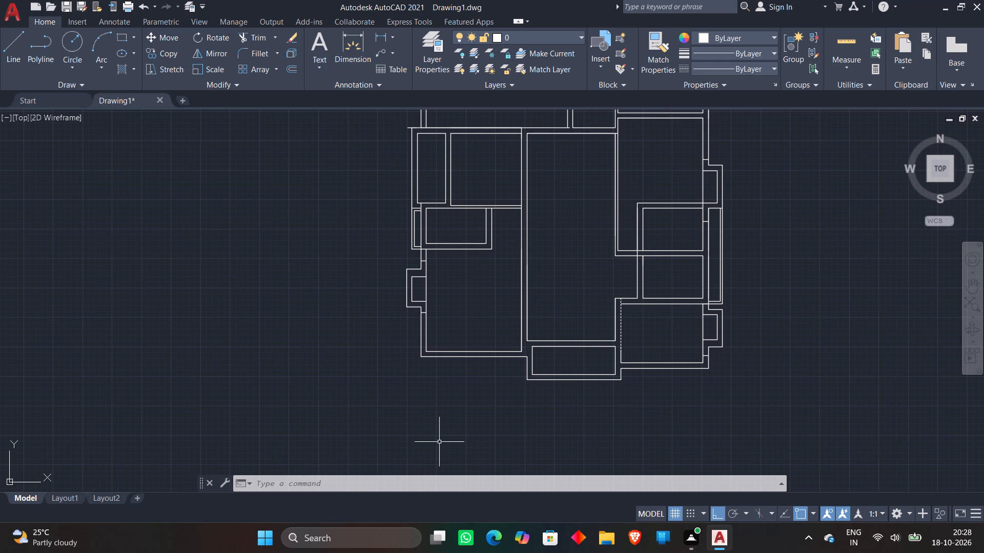
scroll(438, 442, "down", 1)
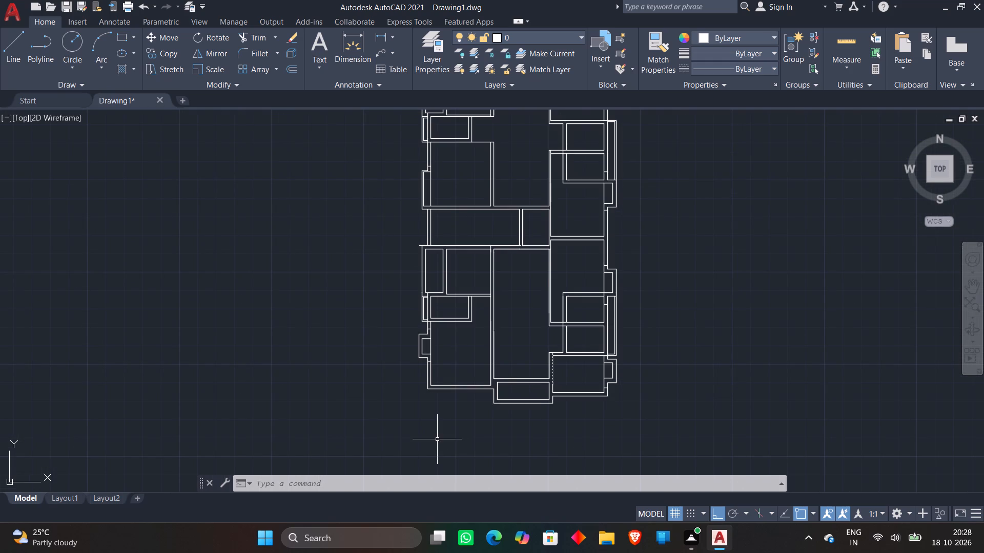
scroll(438, 439, "down", 1)
scroll(487, 416, "up", 2)
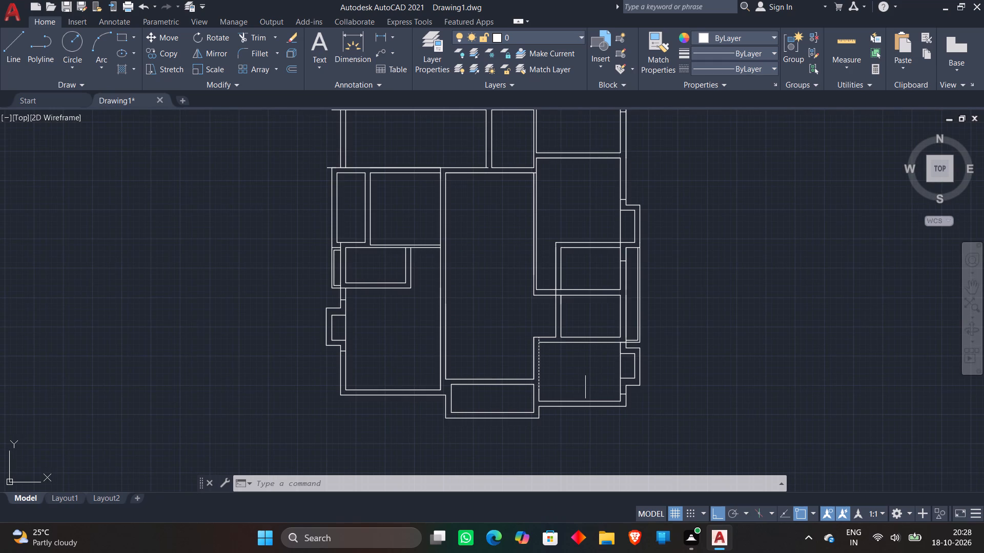
scroll(588, 344, "up", 2)
scroll(526, 397, "down", 5)
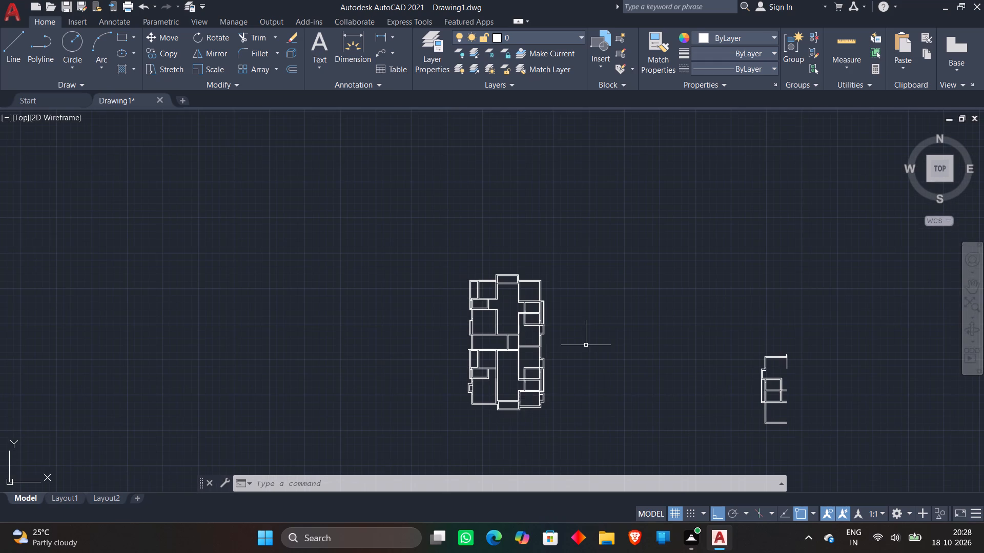
left_click(712, 326)
left_click(795, 422)
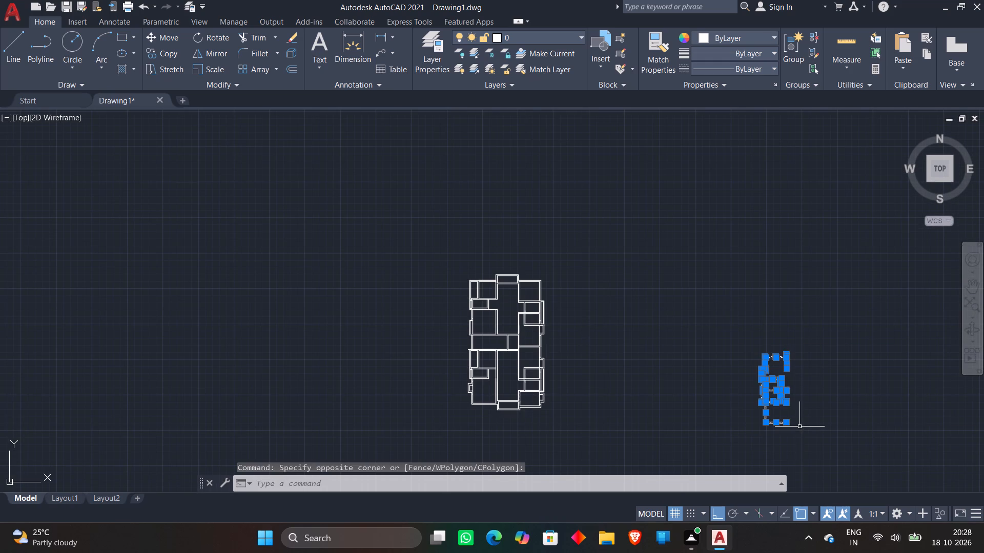
key("Delete")
left_click(747, 342)
left_click(816, 434)
key("Delete")
Draw a horizontal door jamb line across the wall between the narrow north-west room and its eastern neighbour, trimmed to both wall faces.
scroll(756, 348, "down", 2)
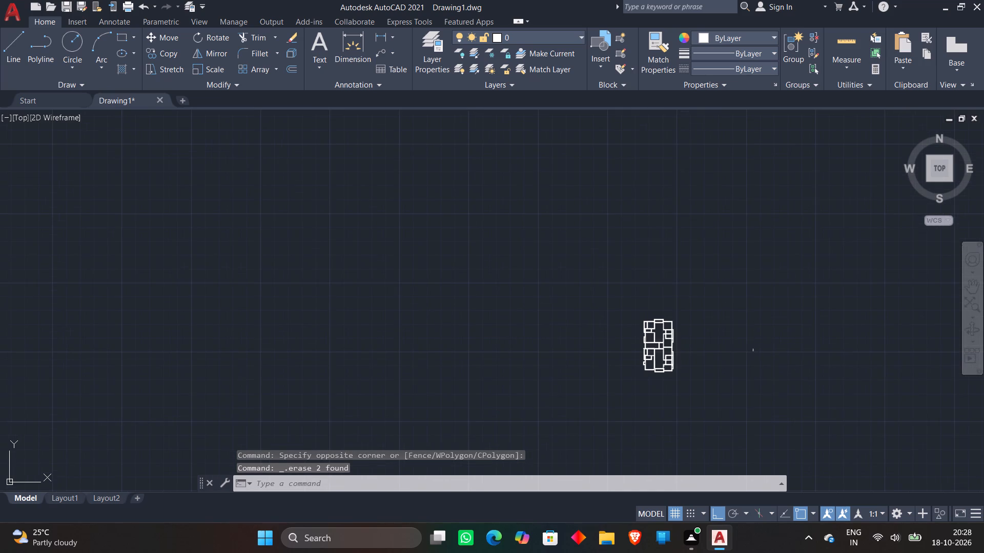
scroll(680, 329, "up", 3)
scroll(680, 329, "down", 1)
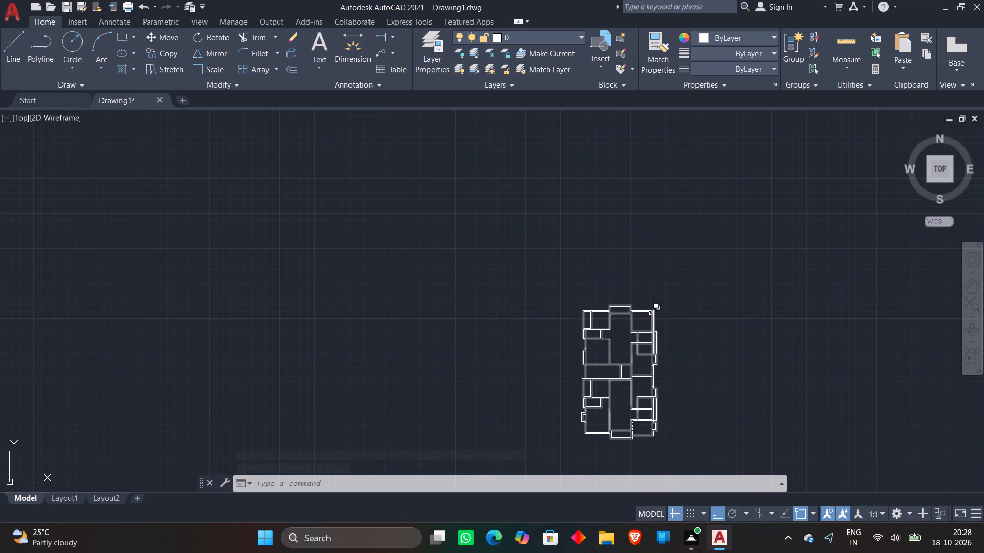
scroll(634, 317, "up", 3)
scroll(458, 275, "up", 1)
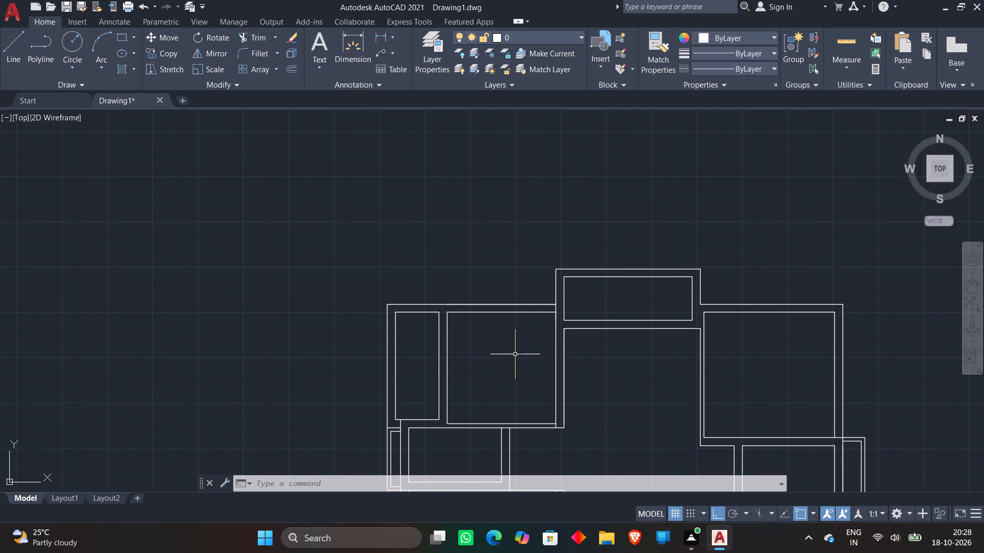
scroll(515, 354, "up", 1)
key("l")
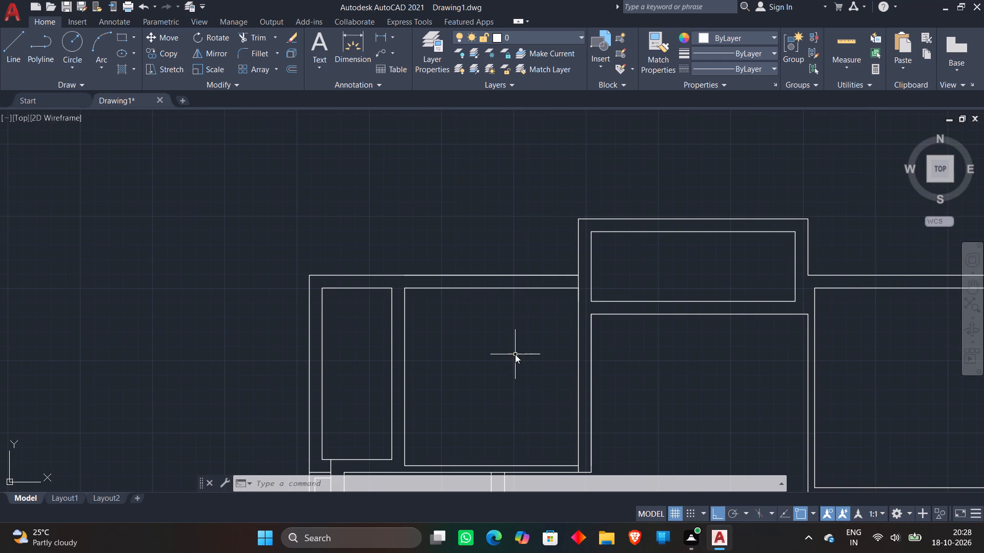
key("Return")
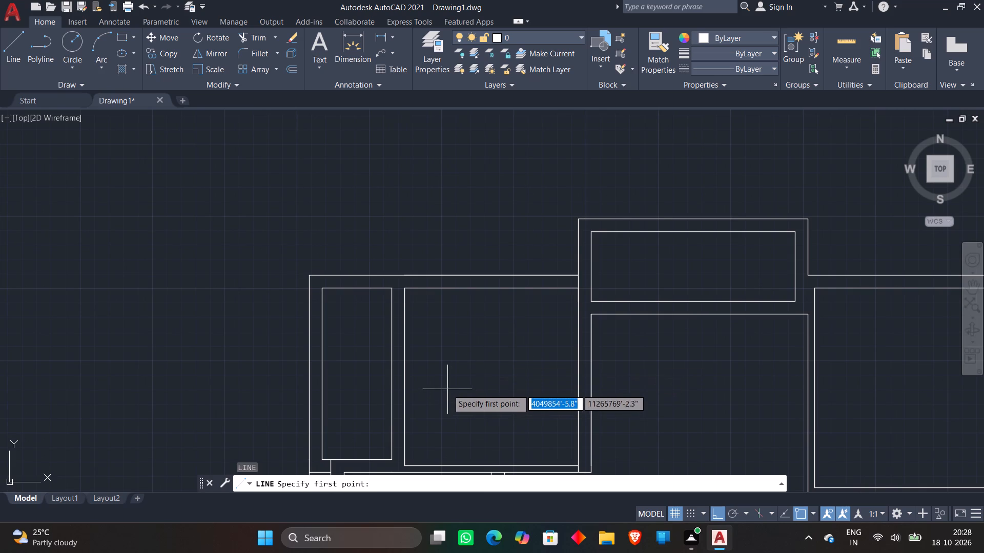
scroll(461, 373, "up", 1)
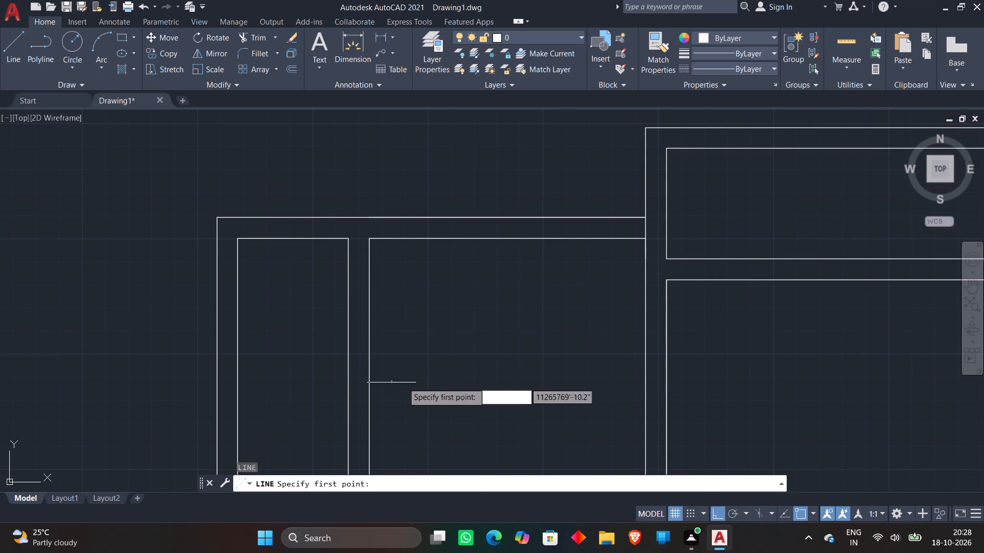
middle_click_drag(468, 381, 525, 296)
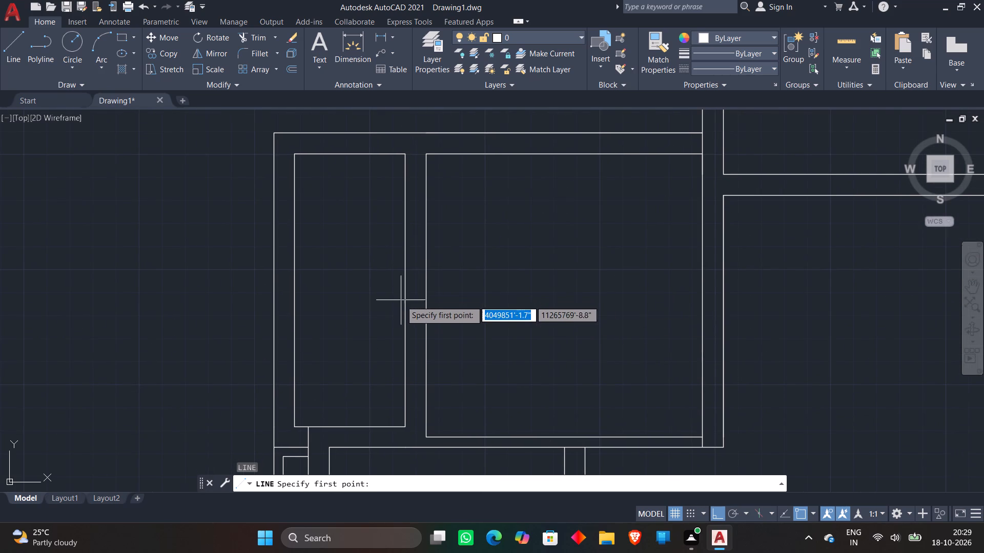
left_click(435, 313)
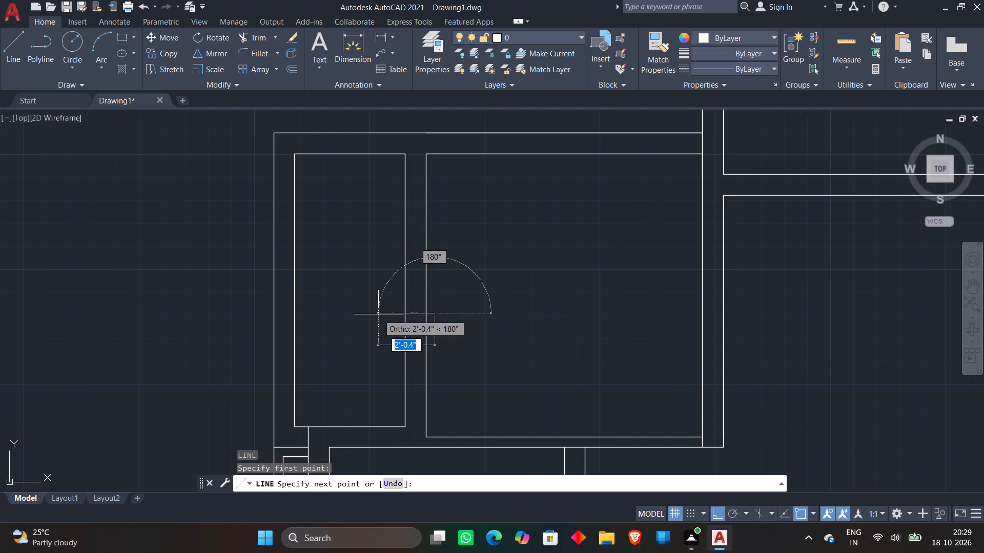
left_click(376, 314)
key("Escape")
type("tr")
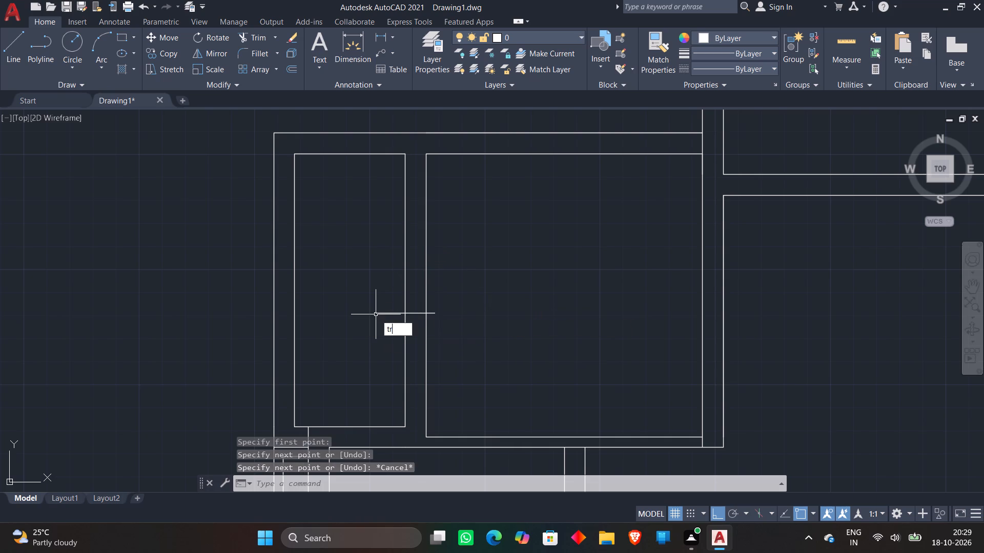
key("space")
left_click(431, 312)
left_click(396, 312)
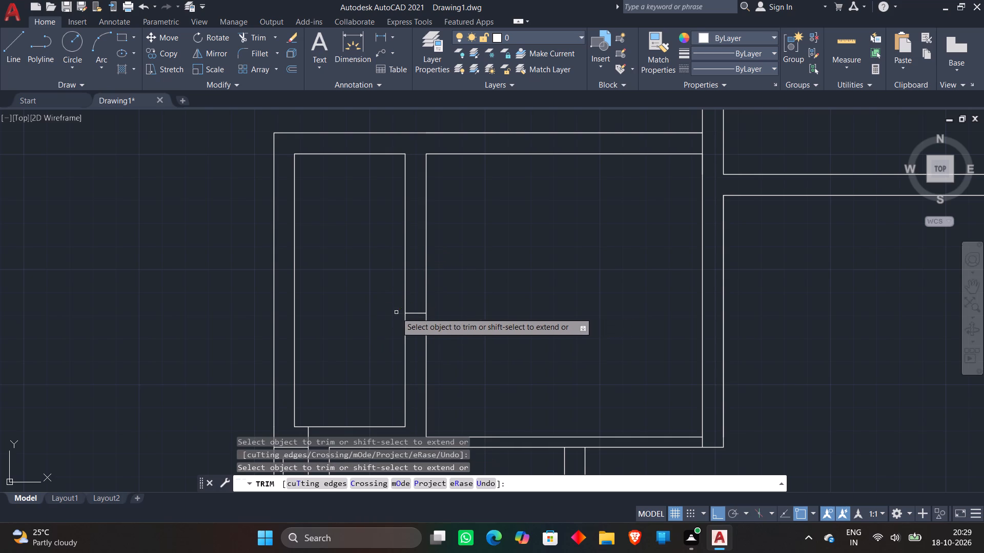
key("Escape")
Offset the jamb line 2' upward and the narrow room's east wall line 2' into that room.
key("o")
key("Return")
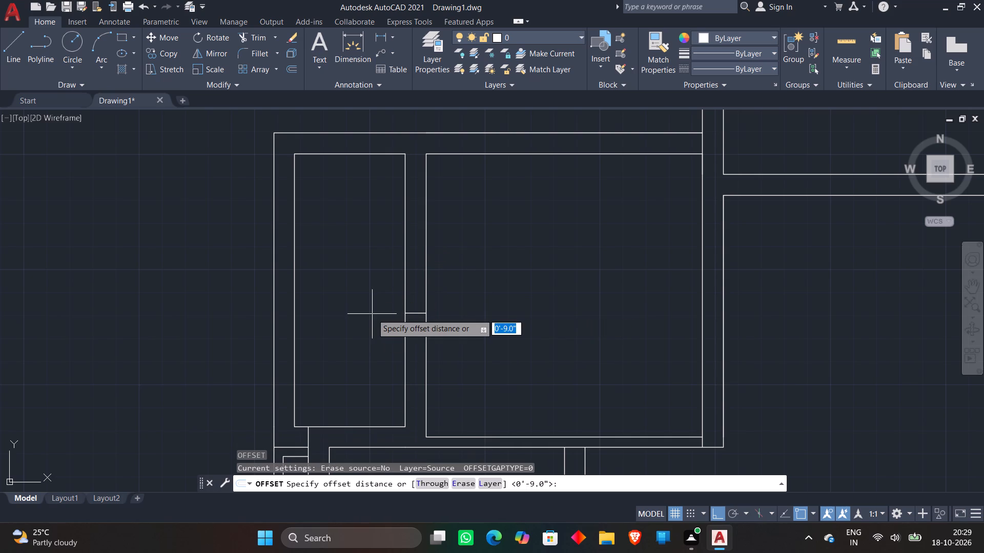
type("2'")
key("Return")
left_click(412, 313)
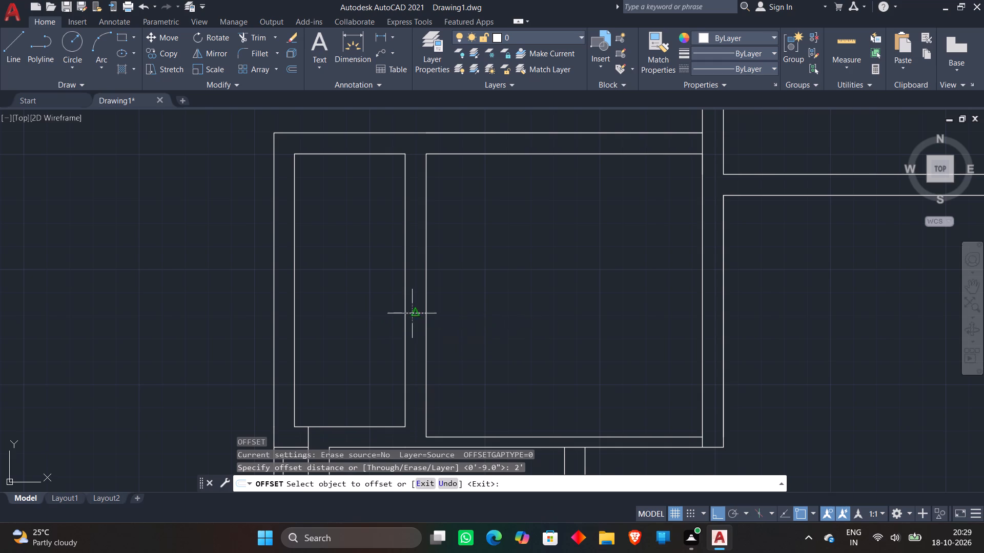
left_click(412, 275)
left_click(405, 287)
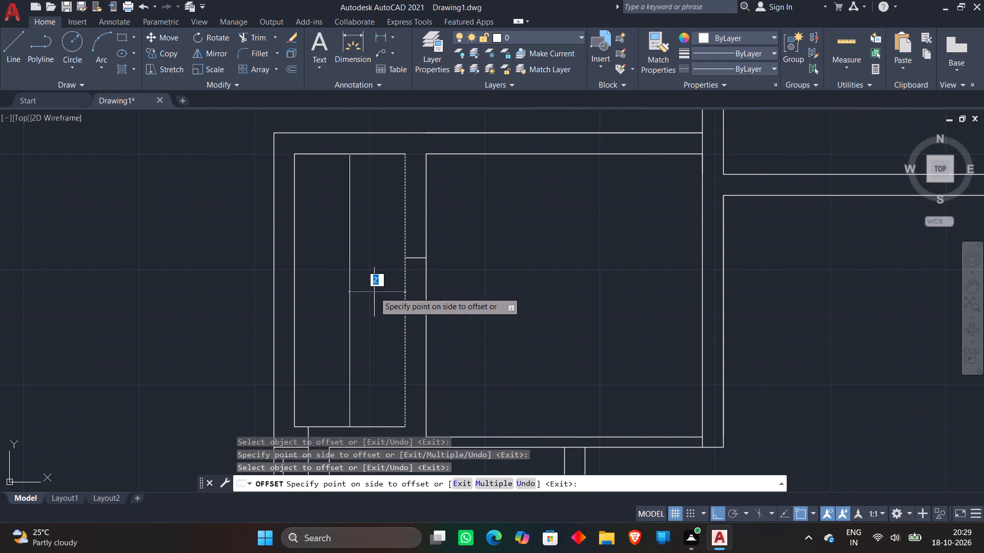
left_click(374, 292)
key("Escape")
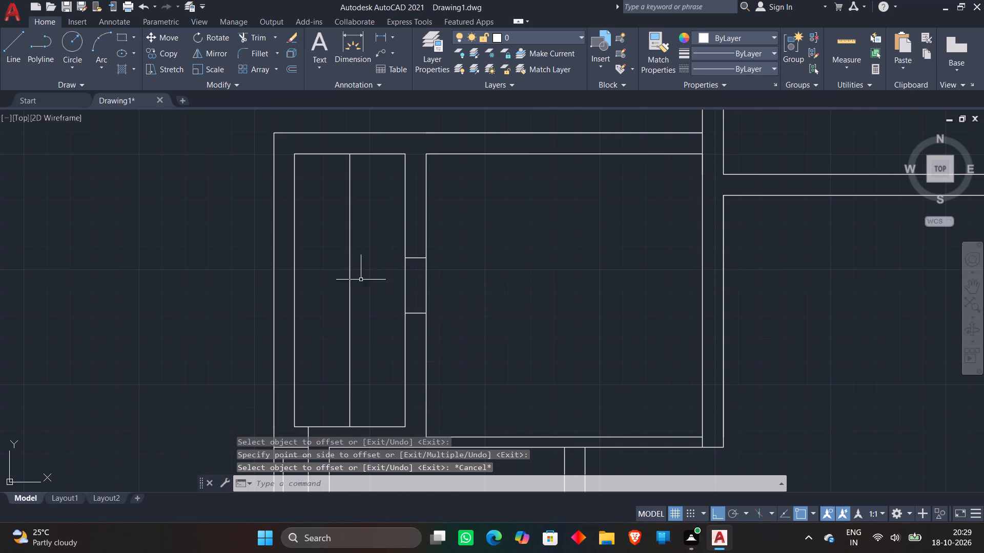
Draw a quarter-circle door swing with a Start, End, Direction arc from the upper jamb to the guide line, level with the lower jamb.
left_click(112, 41)
left_click(110, 68)
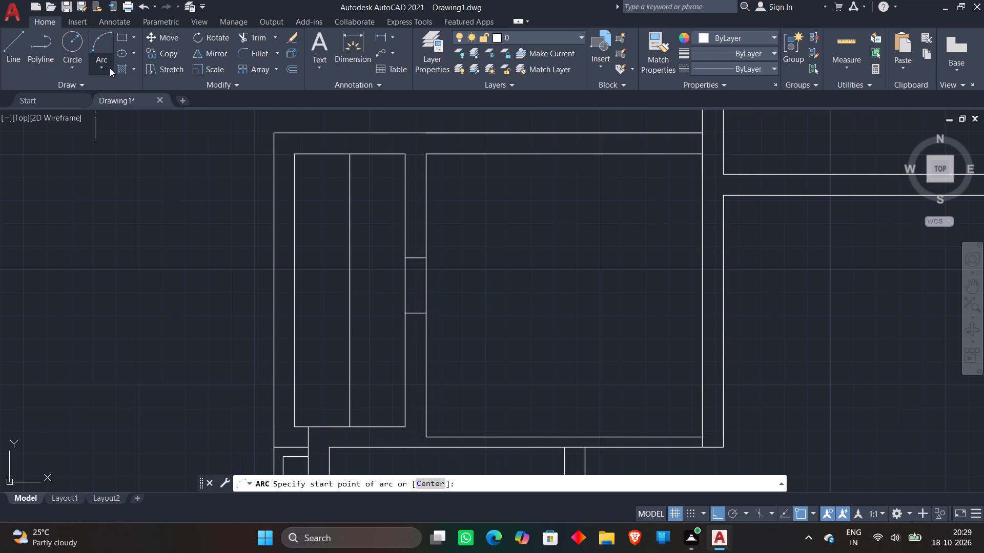
left_click(110, 229)
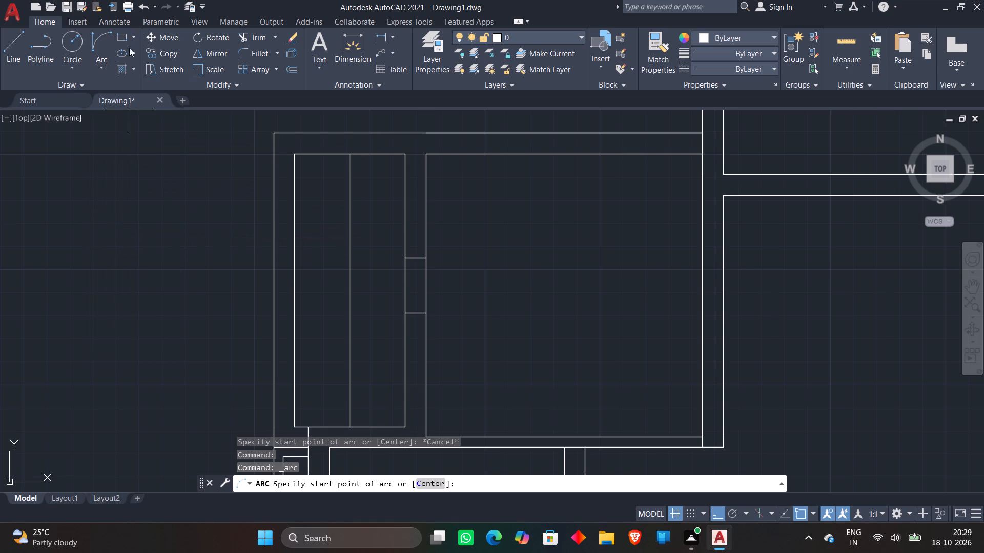
left_click(97, 46)
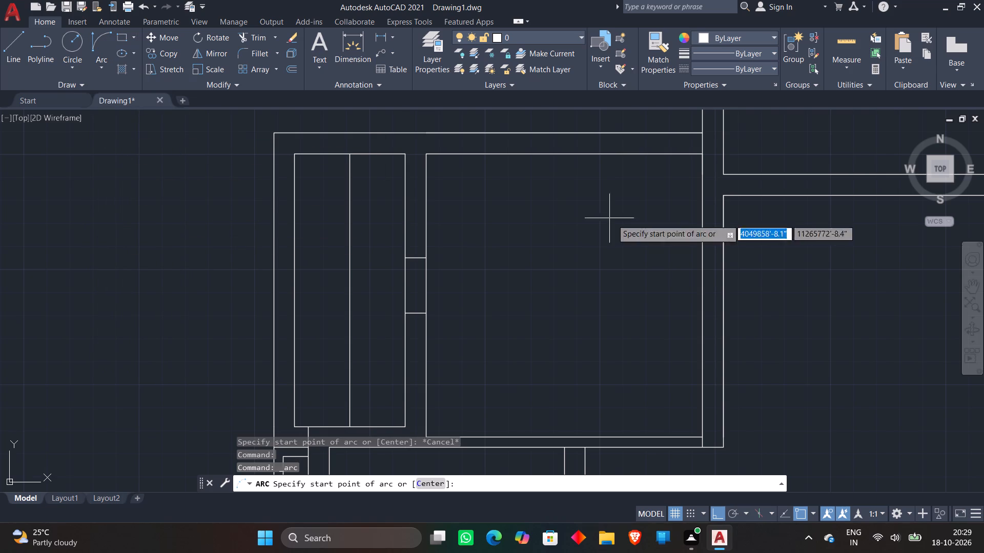
left_click(402, 259)
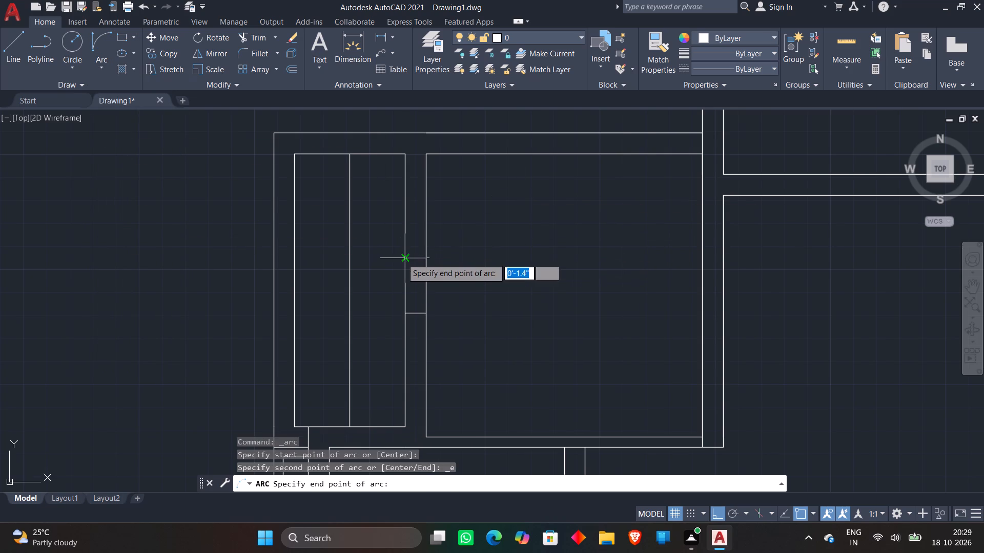
left_click(350, 313)
left_click(335, 280)
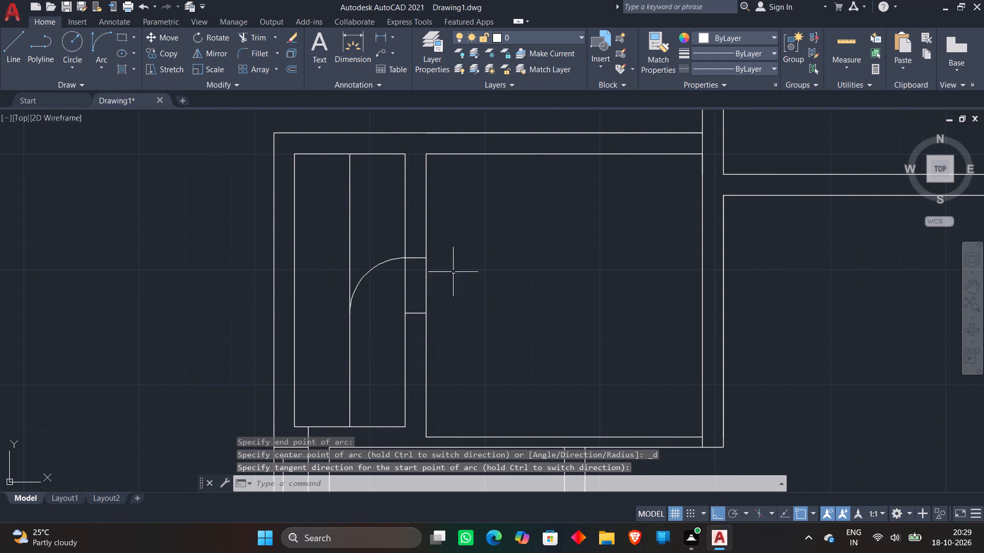
Extend the lower jamb line west to the guide line to form the door leaf.
type("ex")
key("space")
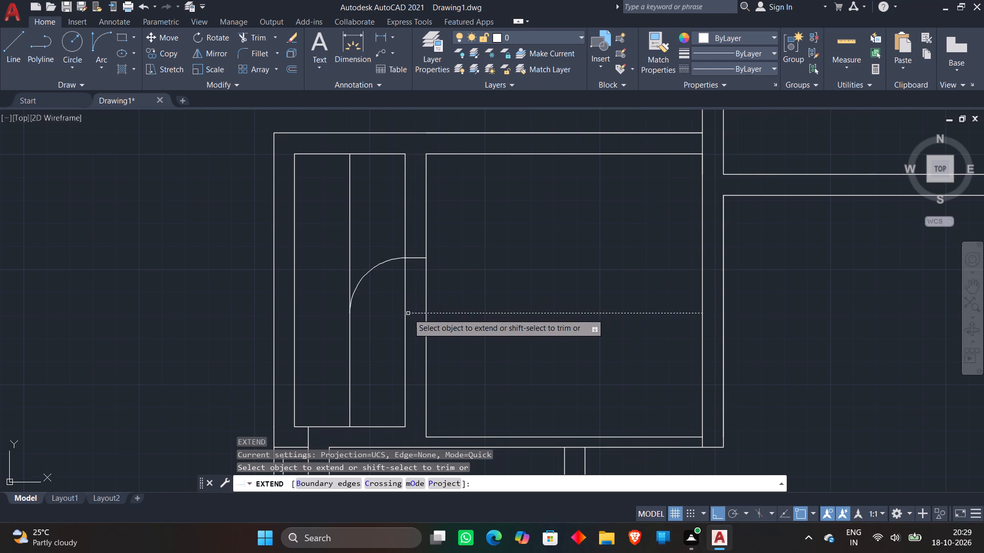
left_click(408, 313)
key("Escape")
Trim away the vertical guide line above and below the door, and both wall lines between the two jambs.
key("t")
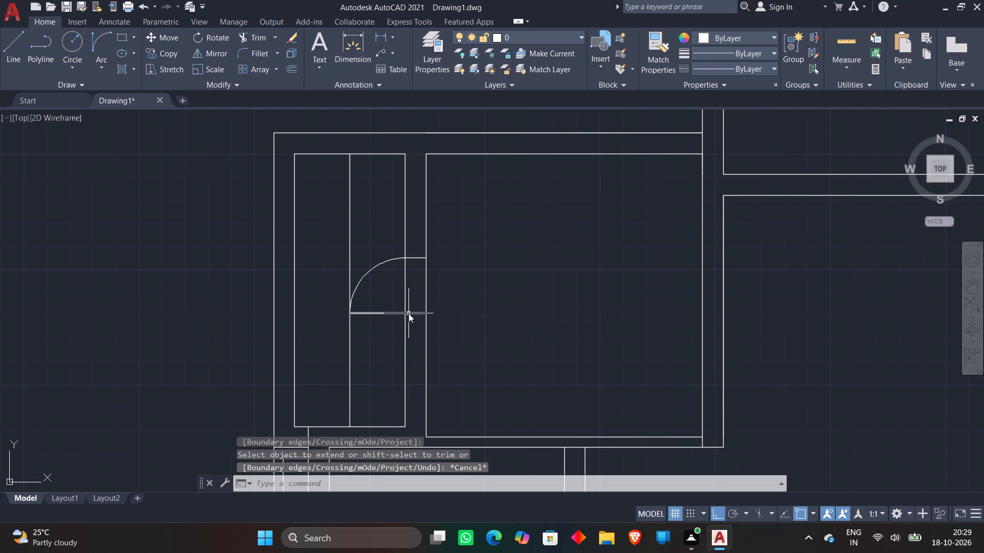
type("r")
key("space")
left_click(358, 335)
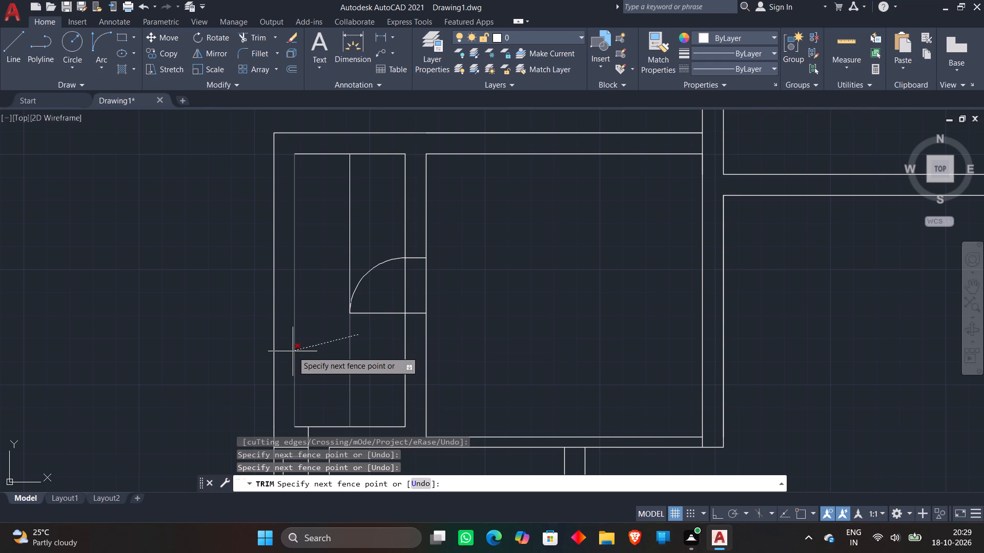
left_click(321, 344)
left_click(367, 214)
left_click(332, 240)
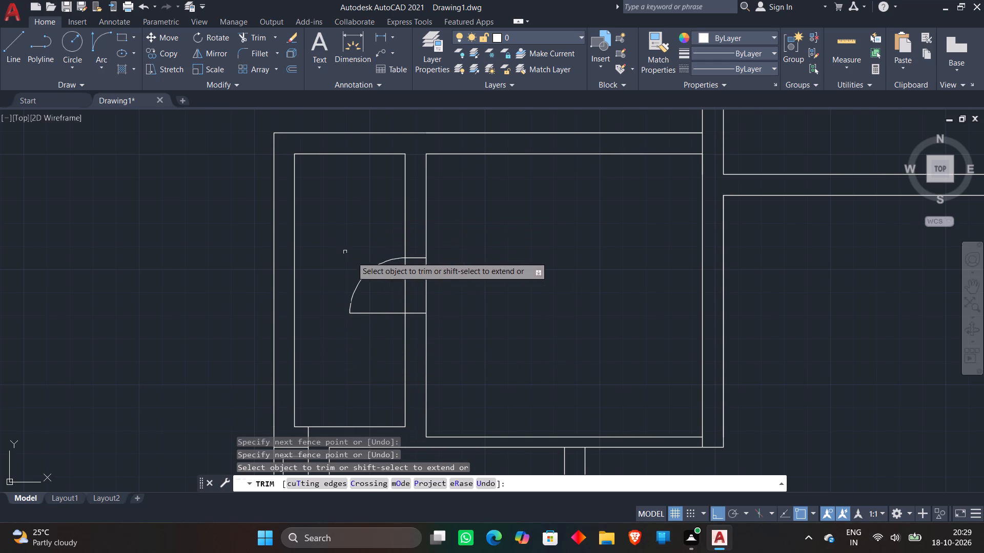
left_click(395, 287)
left_click(482, 289)
key("Escape")
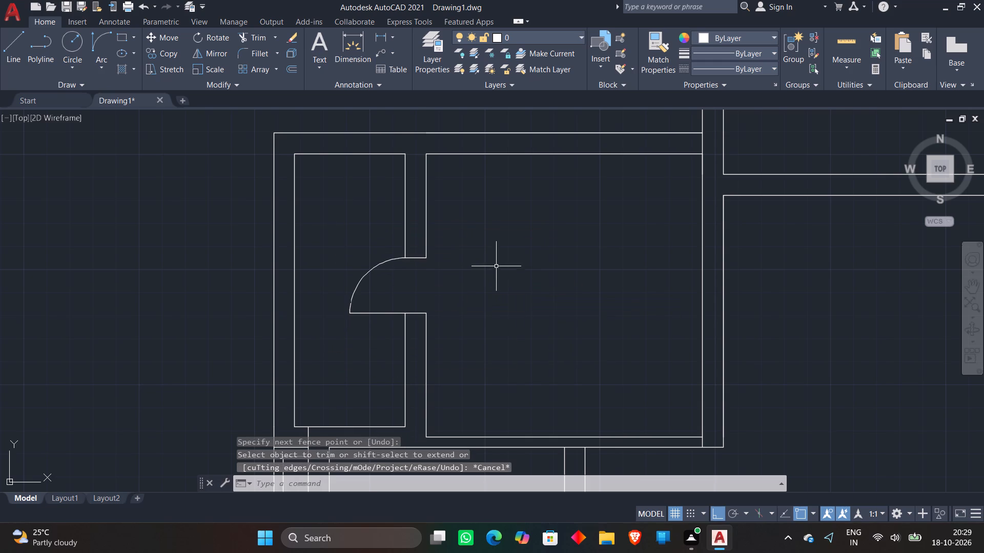
scroll(498, 260, "down", 1)
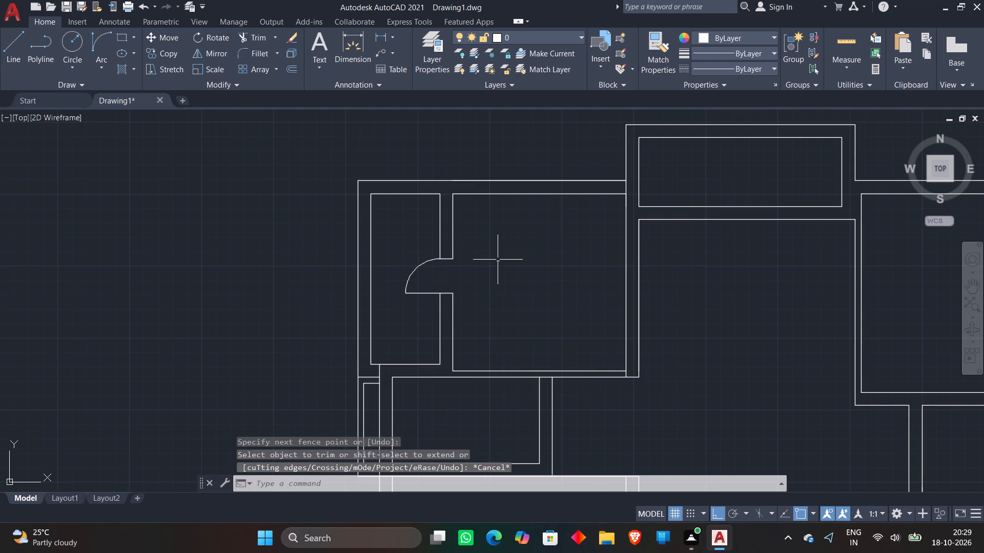
Draw two separate horizontal lines across the narrow room's west wall, one above and one below the door's level, as window edges.
scroll(498, 260, "down", 2)
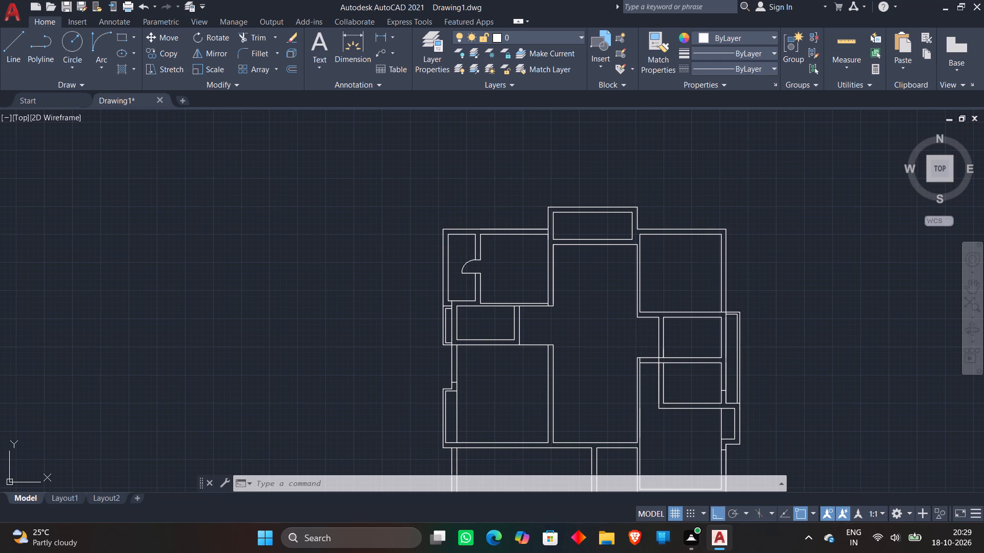
scroll(450, 260, "up", 3)
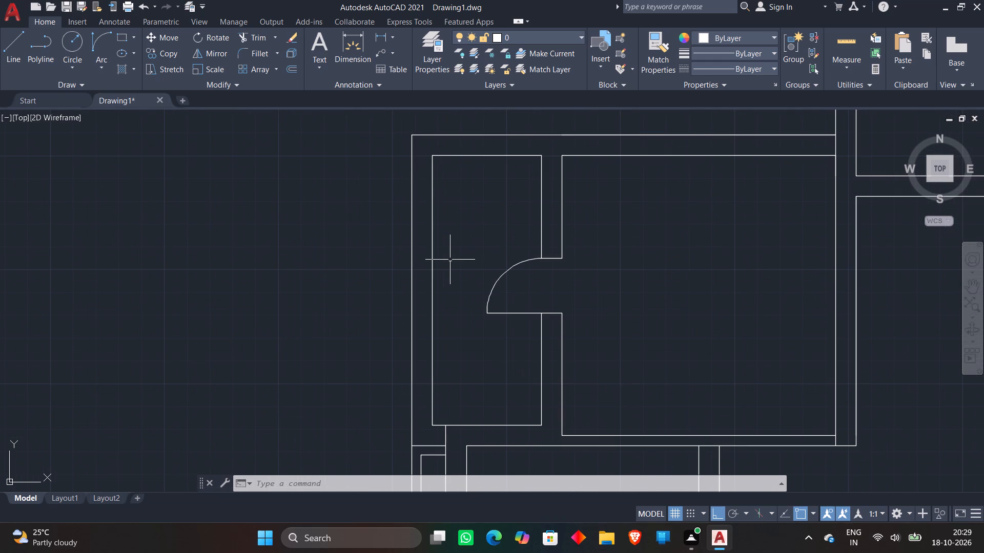
key("l")
key("Return")
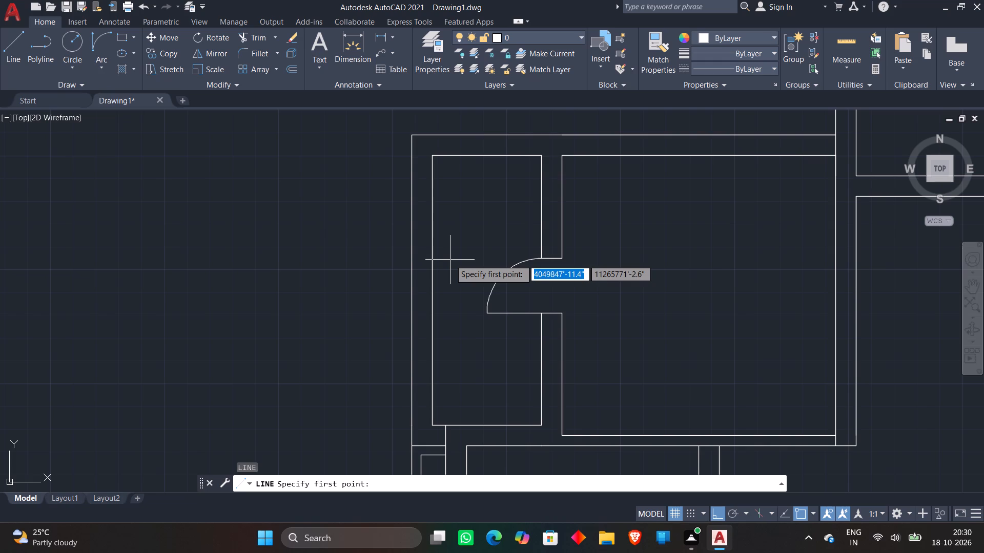
scroll(458, 262, "up", 1)
scroll(458, 262, "down", 2)
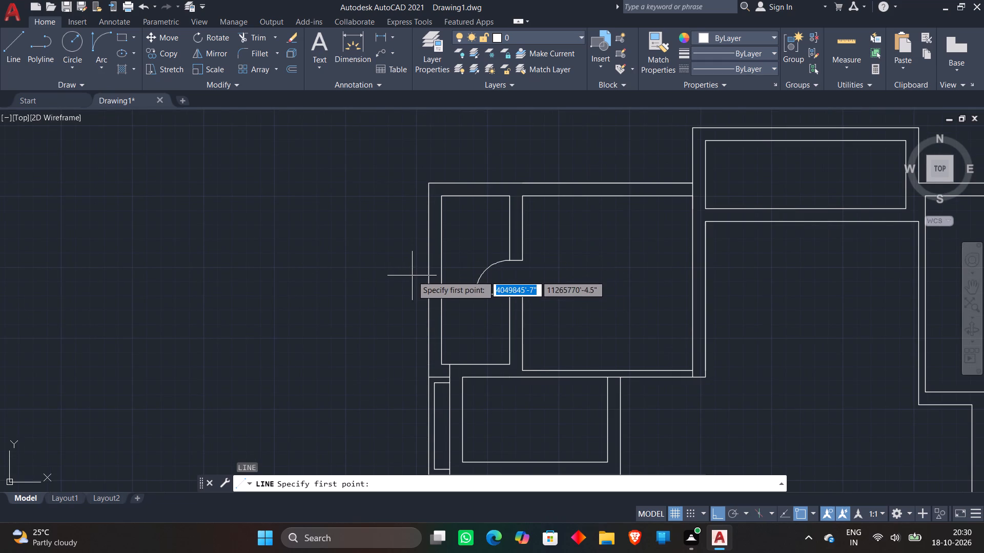
scroll(428, 231, "up", 1)
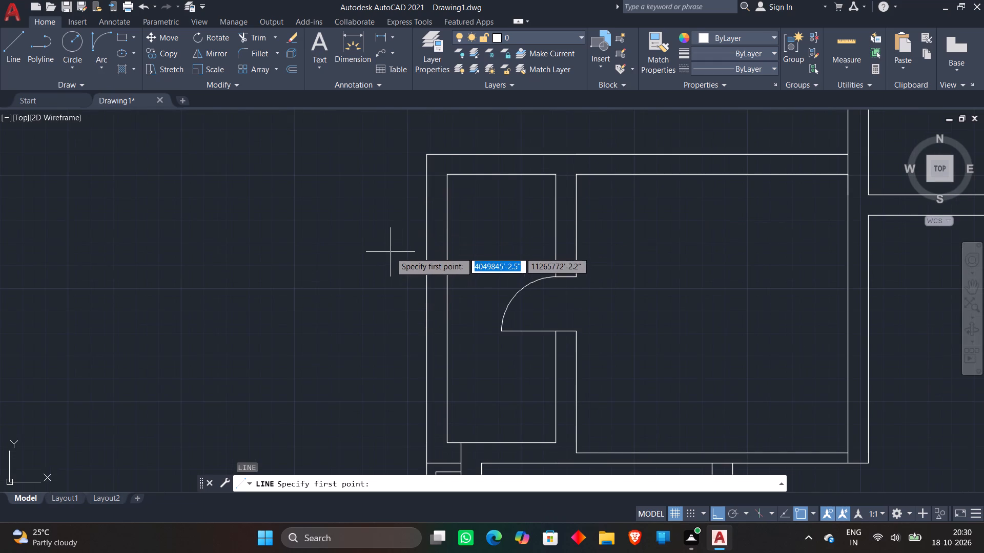
left_click(391, 252)
left_click(468, 252)
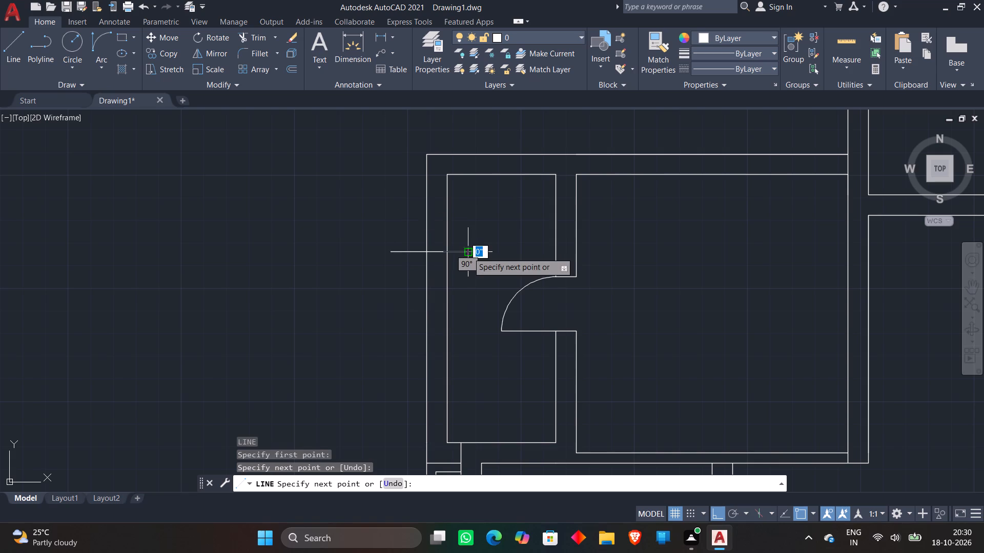
key("Escape")
type("l")
key("space")
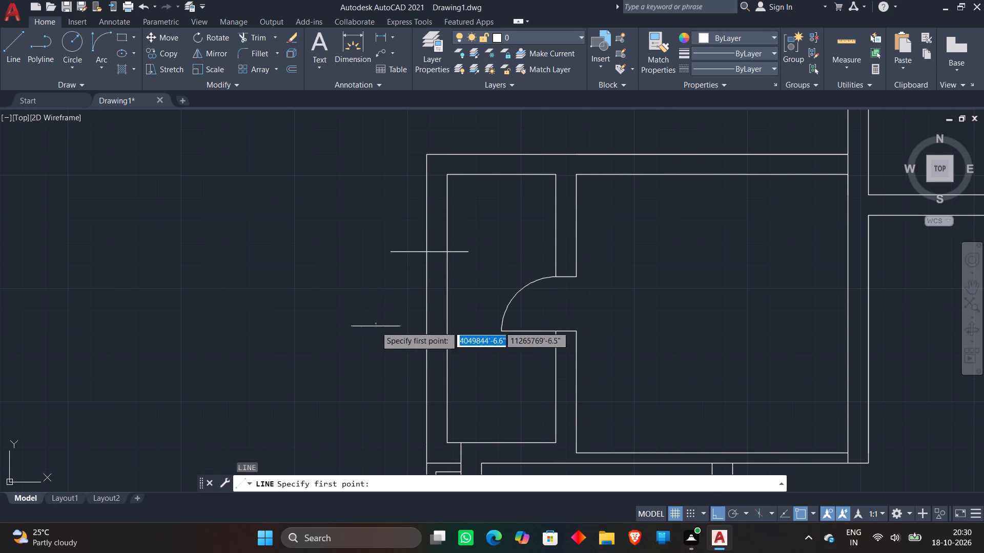
left_click(395, 349)
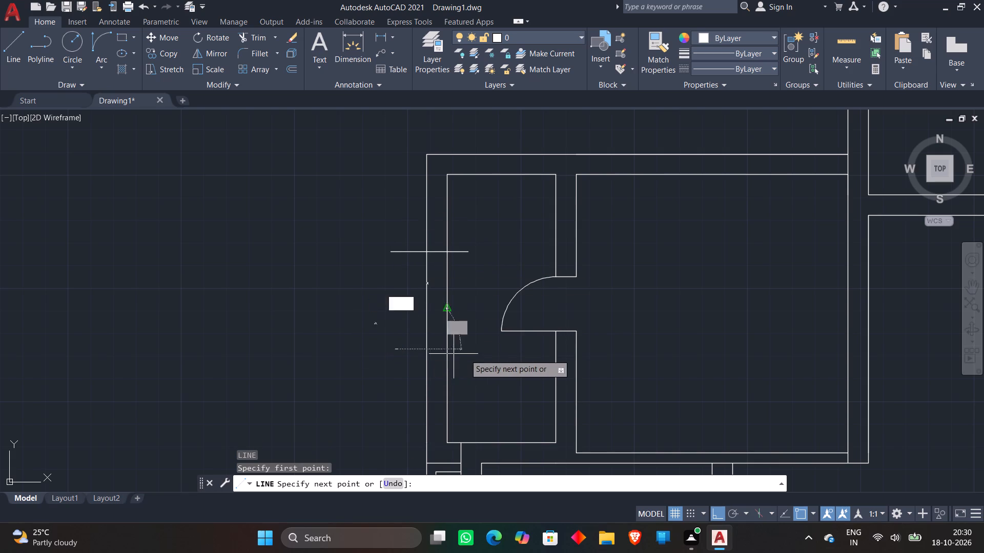
left_click(473, 357)
key("Escape")
Trim both ends of the two horizontal window lines back to the west wall's inner and outer faces.
type("tr")
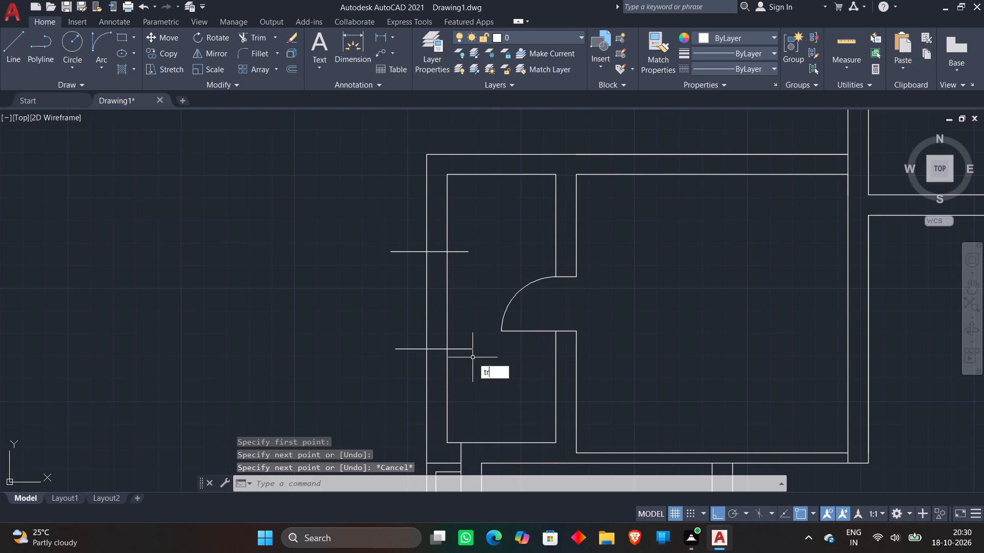
key("space")
left_click(462, 232)
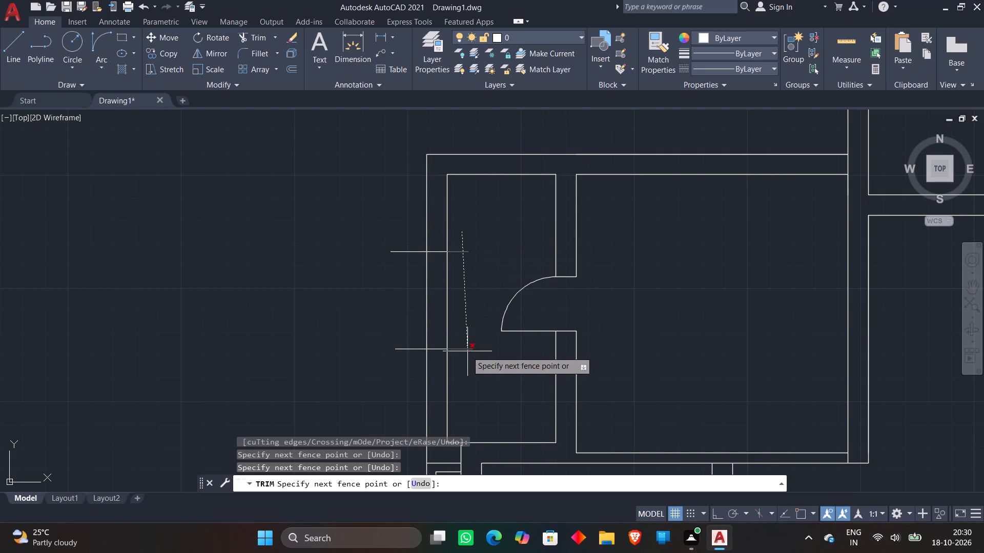
left_click(465, 356)
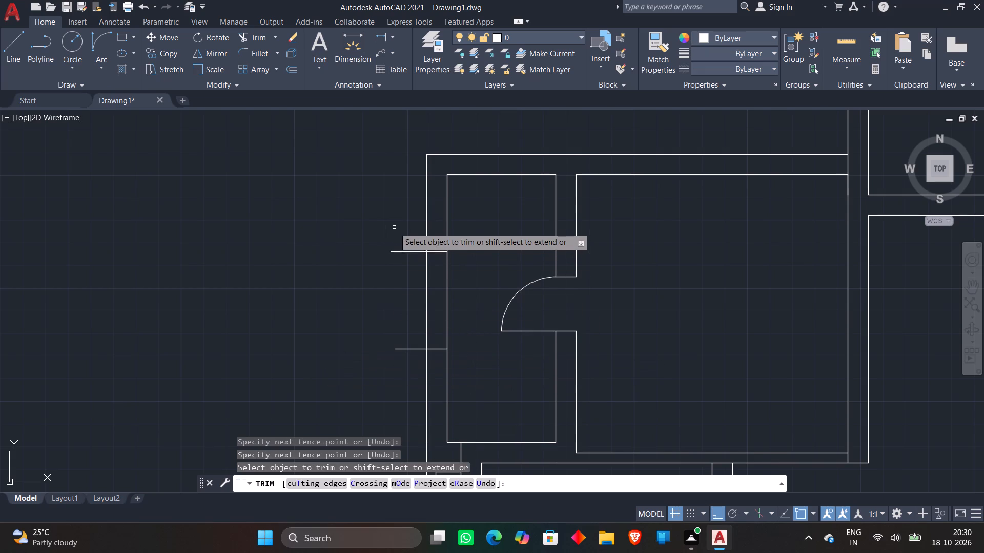
left_click(403, 231)
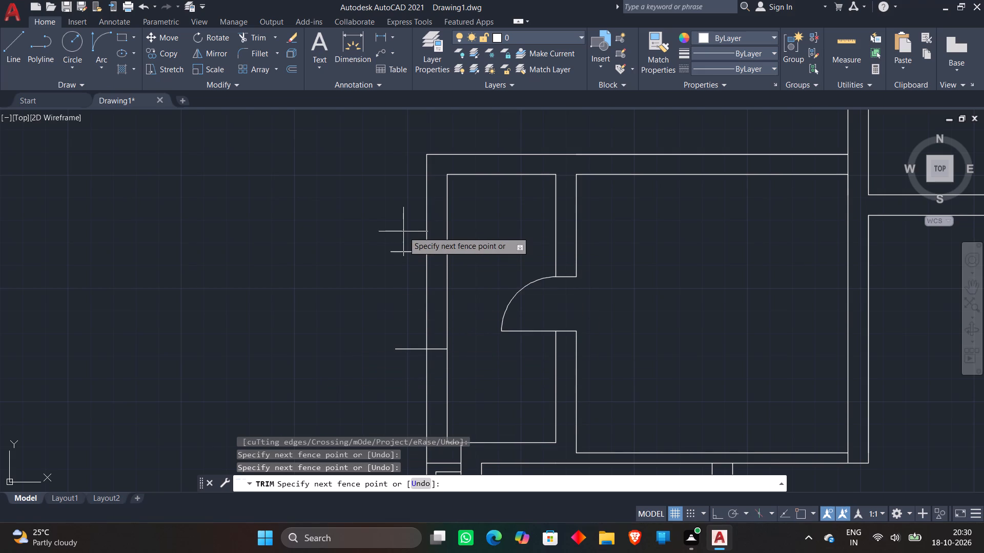
left_click(404, 370)
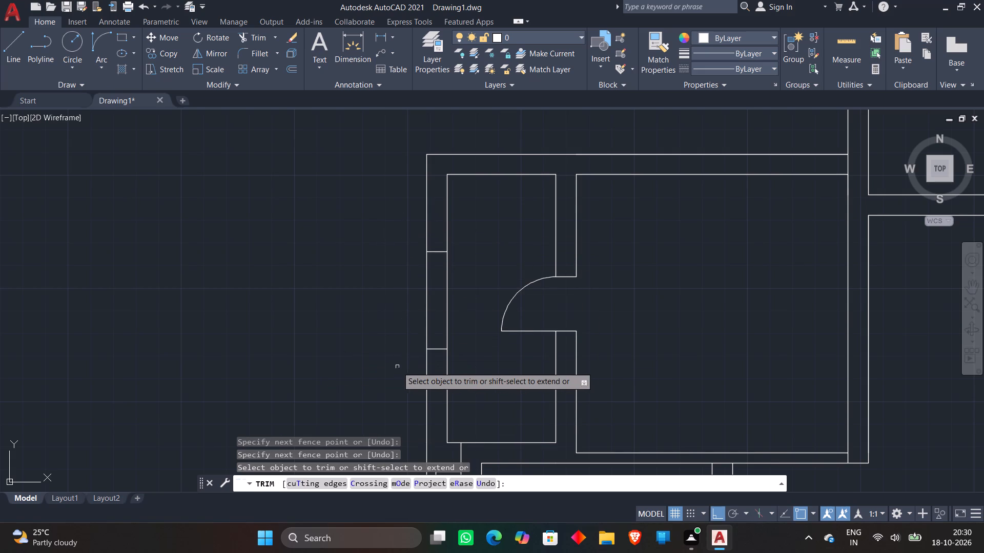
key("Escape")
Offset the larger room's east wall line 2" into that room as a door jamb line.
scroll(376, 355, "down", 1)
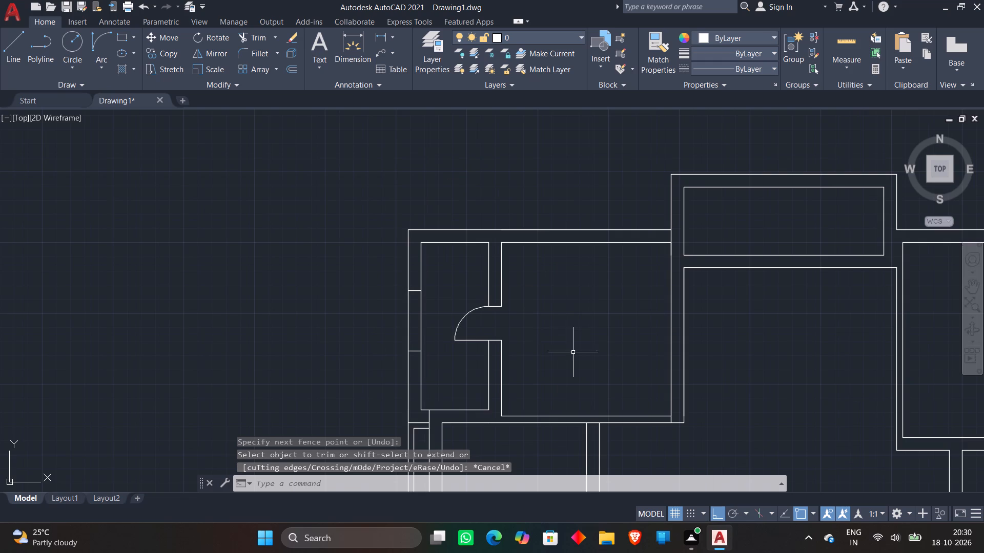
middle_click_drag(573, 352, 462, 304)
key("o")
key("Return")
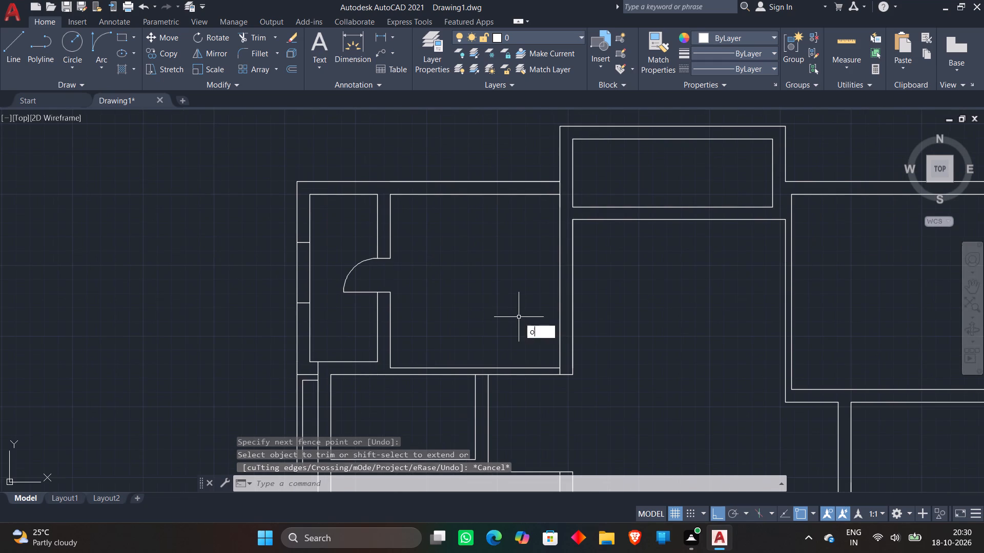
key("2")
key("shift+quotedbl")
key("Return")
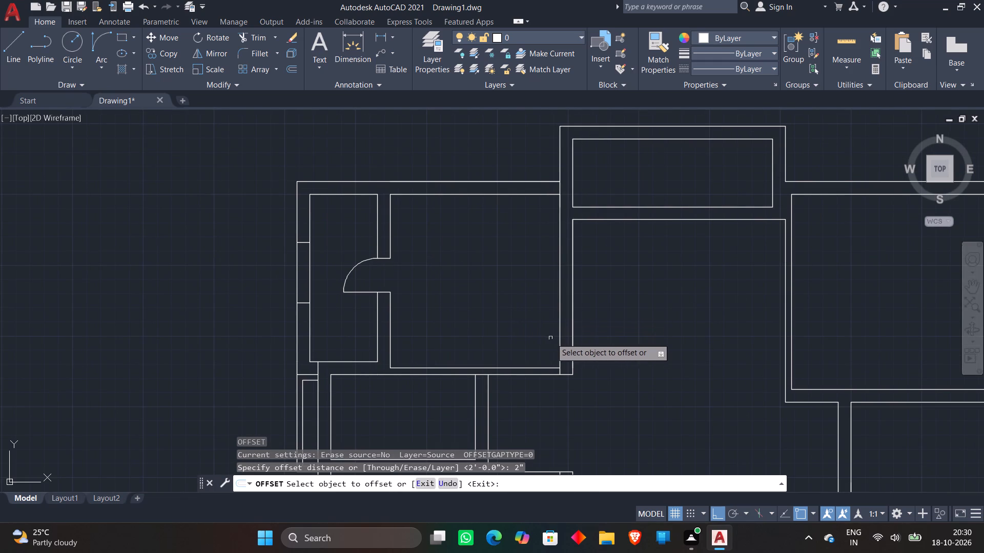
left_click(559, 346)
left_click(510, 340)
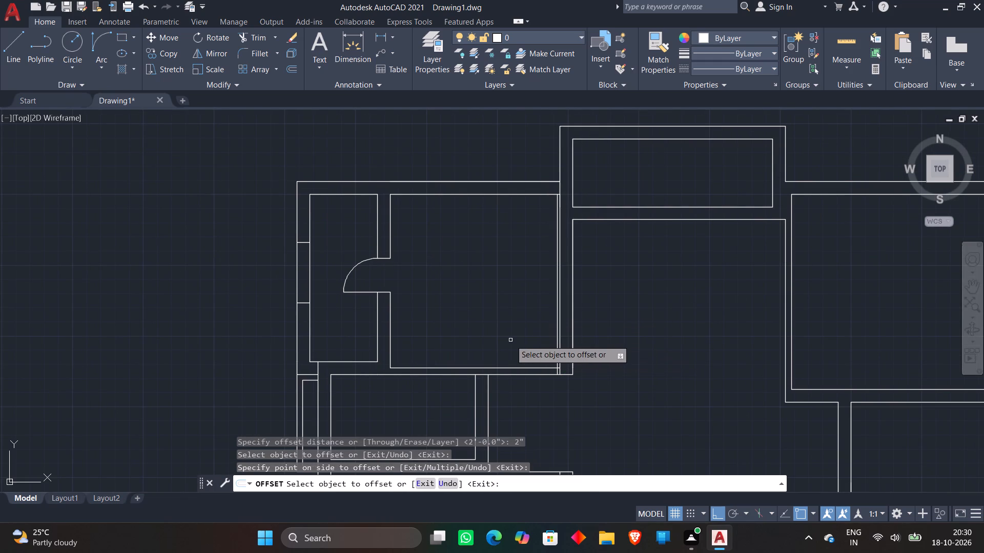
key("Escape")
Offset the larger room's south wall line 2' upward and the new jamb line 2' west as door guides.
key("o")
key("Return")
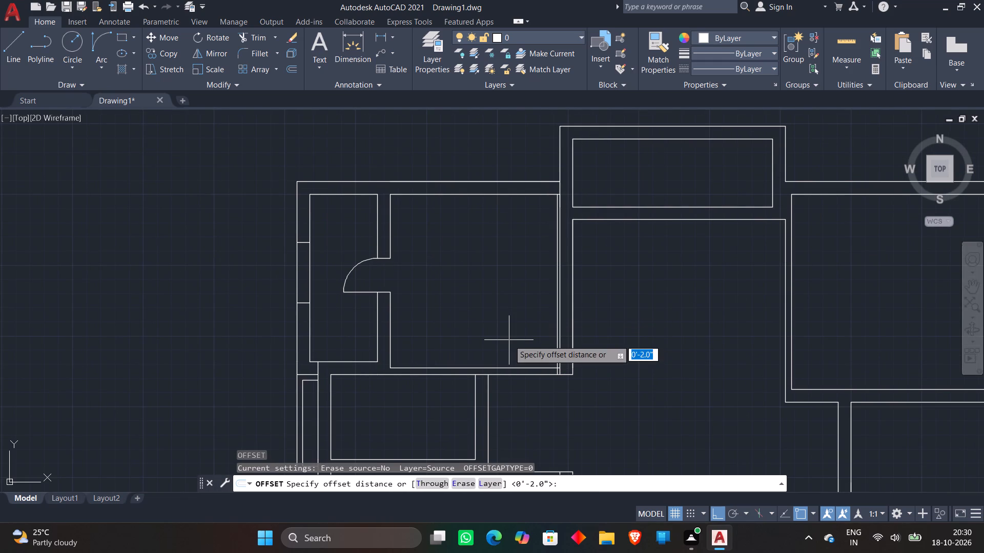
type("2'")
key("Return")
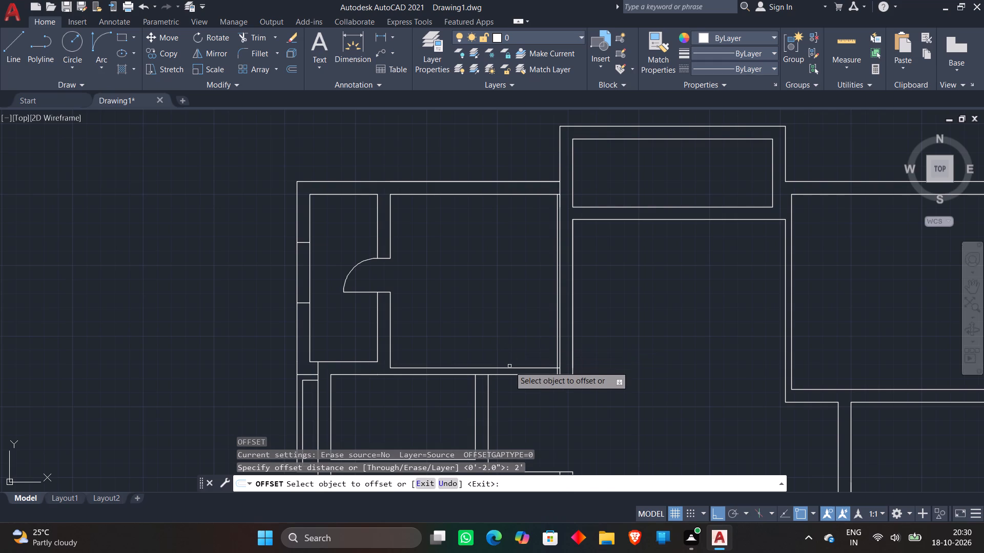
left_click(509, 367)
left_click(509, 333)
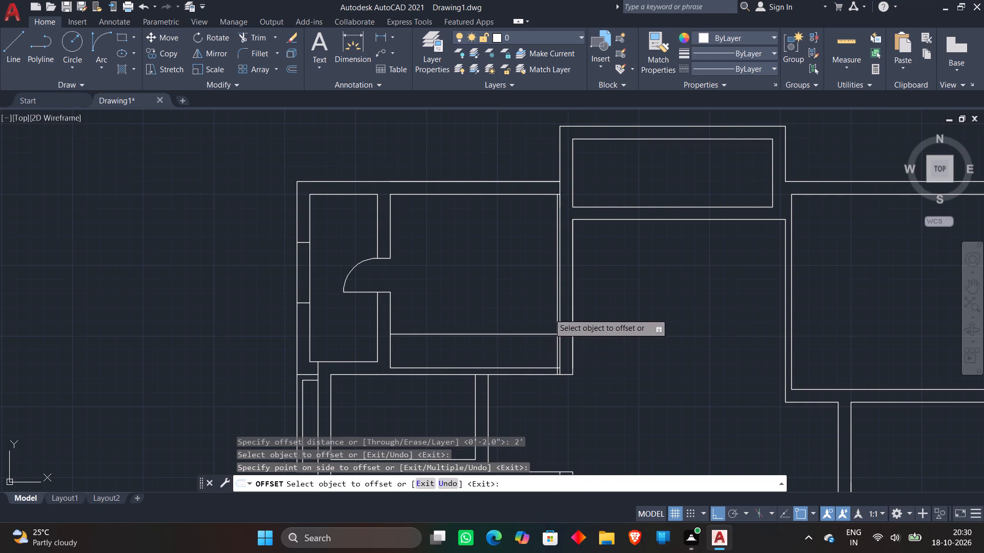
left_click(556, 319)
left_click(521, 320)
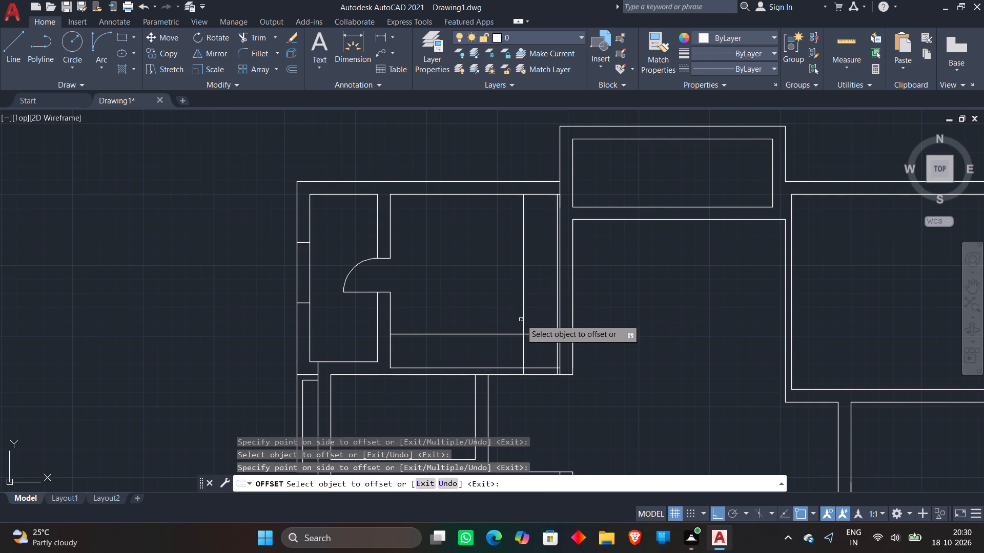
key("Escape")
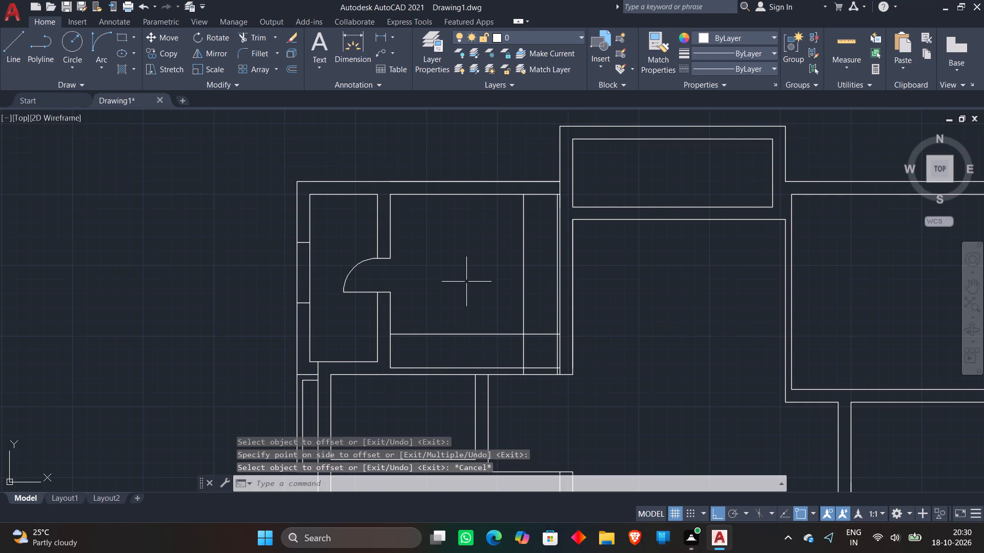
Trim the two guide lines where they run past their crossing, leaving a square at the room's southeast corner.
type("tr")
key("space")
left_click(535, 275)
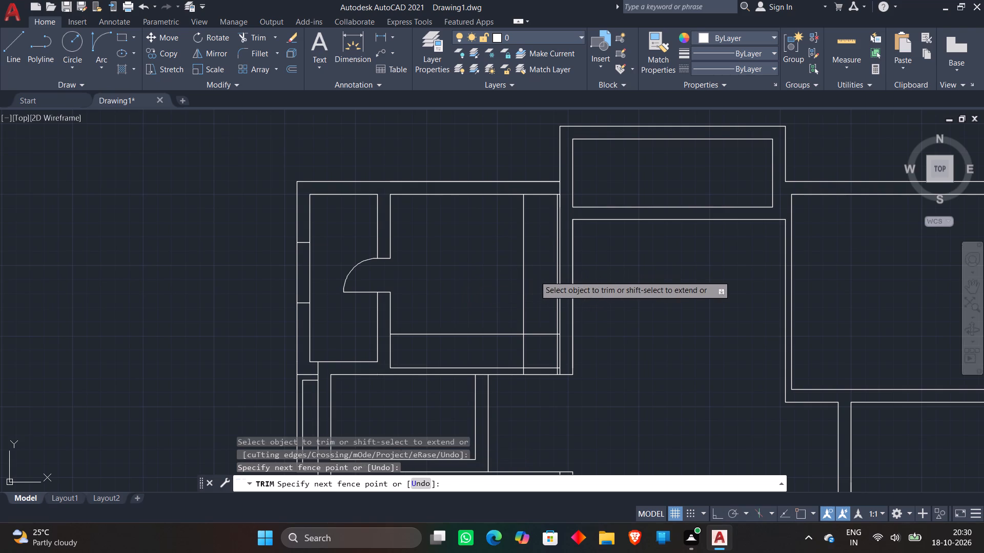
left_click(480, 341)
scroll(494, 336, "up", 1)
key("Escape")
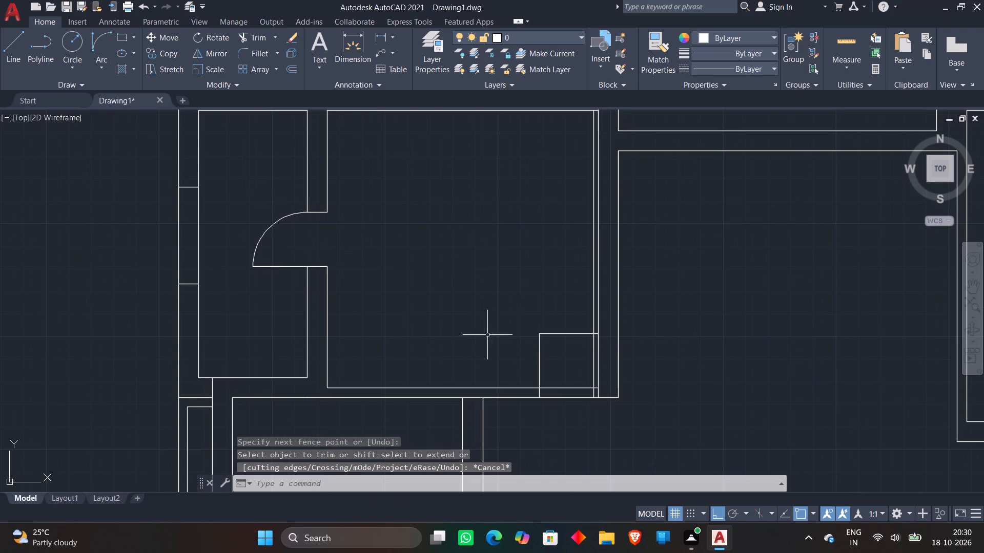
Draw a quarter-circle door swing with a Start, End, Direction arc from the vertical guide at the south wall to the jamb line's crossing with the upper guide.
left_click(97, 38)
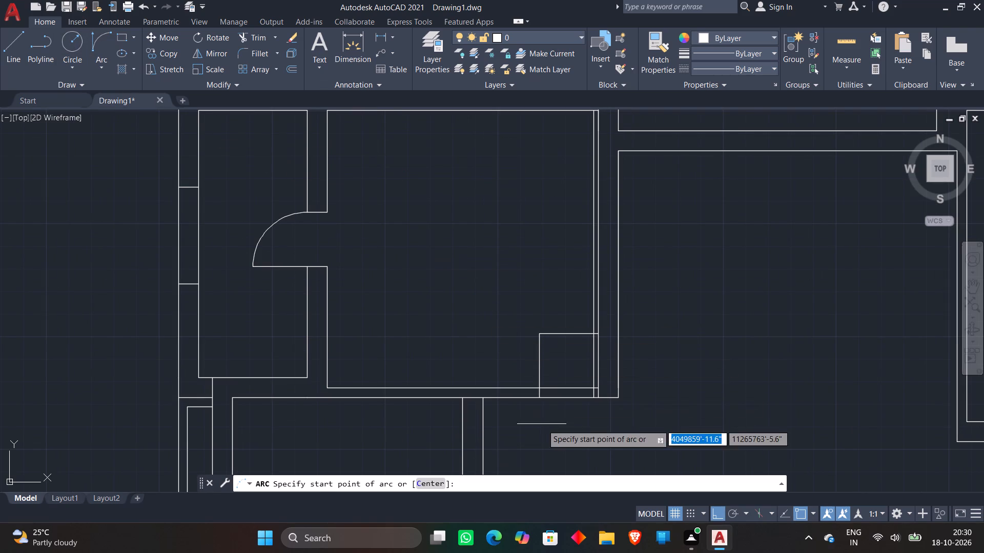
left_click(540, 386)
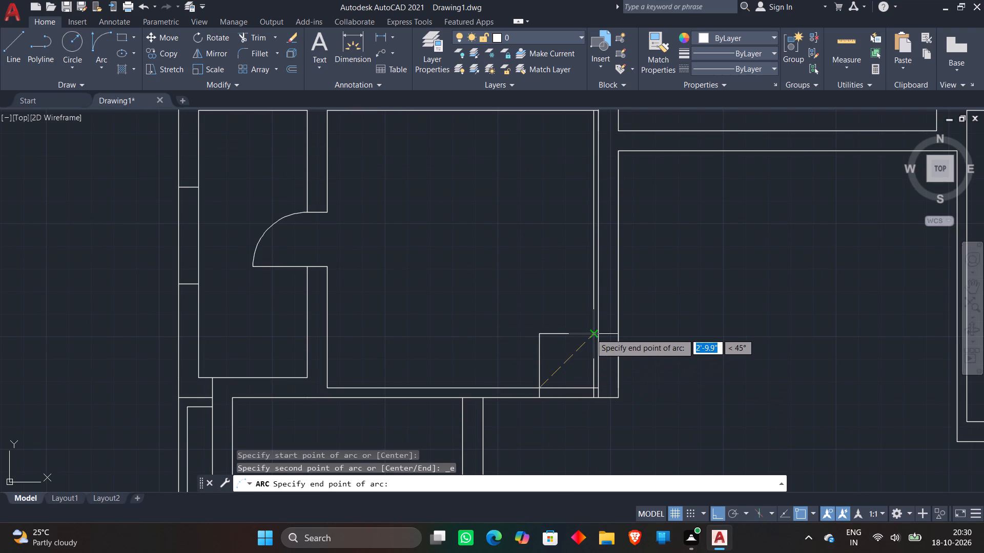
left_click(590, 333)
left_click(563, 315)
Trim away the square guides outside the door swing, the jamb line above the door, and the short stub beside its top.
type("tr")
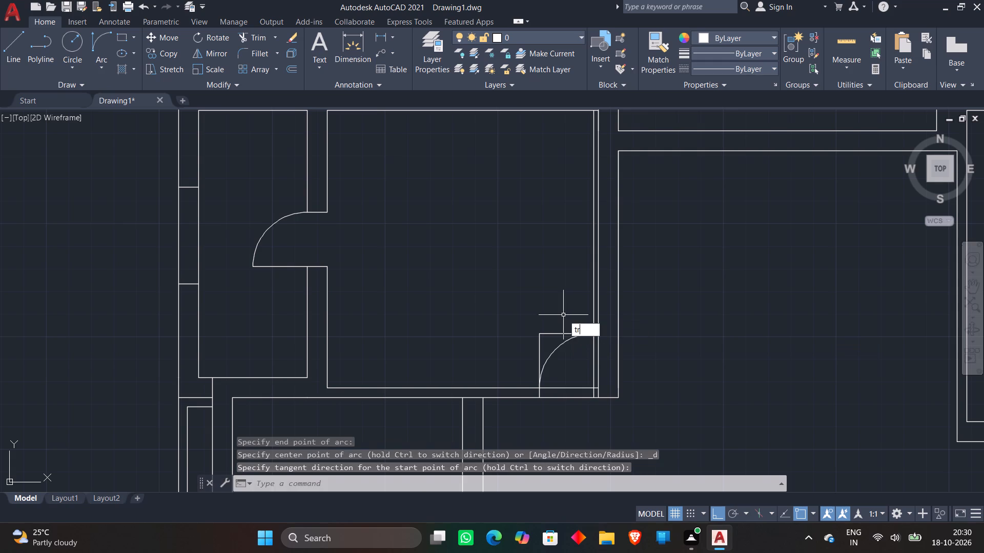
key("space")
left_click(563, 323)
left_click(522, 351)
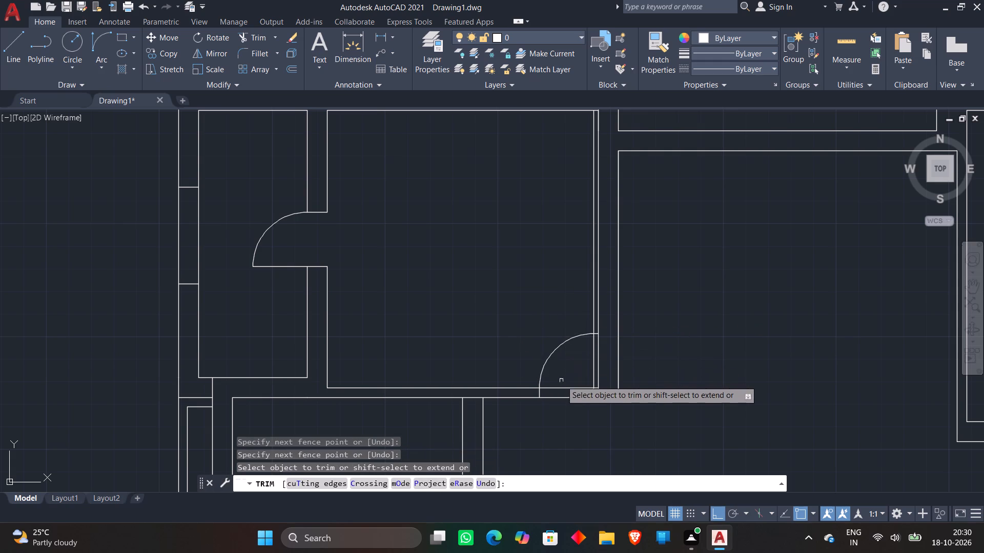
left_click(594, 328)
scroll(593, 328, "up", 3)
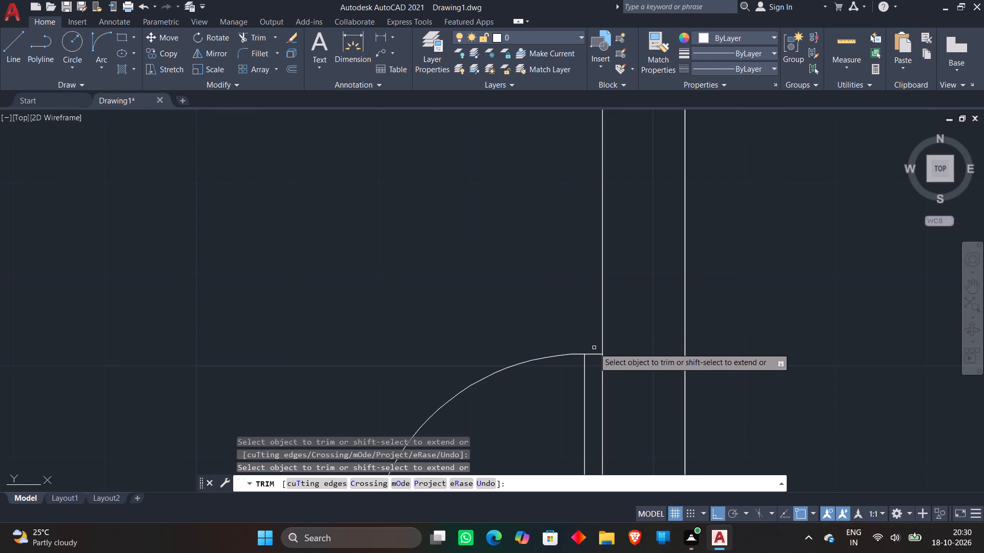
left_click(594, 353)
scroll(596, 329, "down", 2)
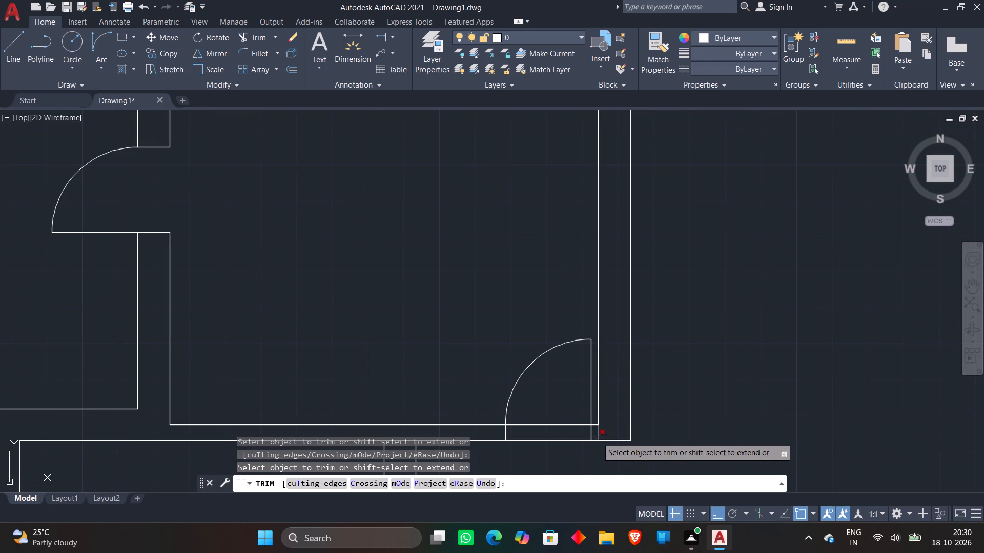
Trim the leftover east wall stub below the room and both south wall lines between the jambs to open the doorway.
left_click(598, 431)
left_click(567, 407)
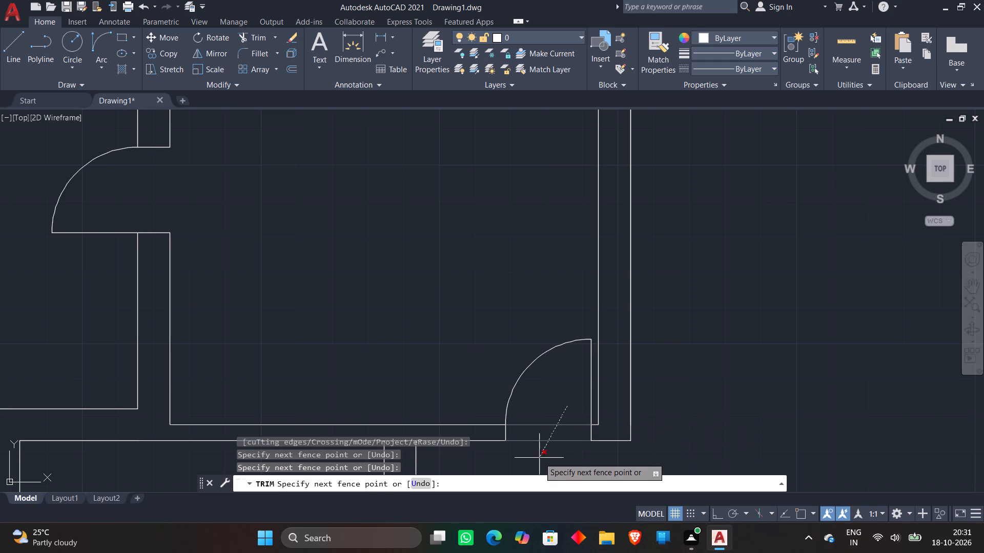
left_click(539, 458)
key("Escape")
Draw two separate vertical lines across the north wall of the room with the southeast corner door, marking the window's sides.
scroll(563, 410, "down", 2)
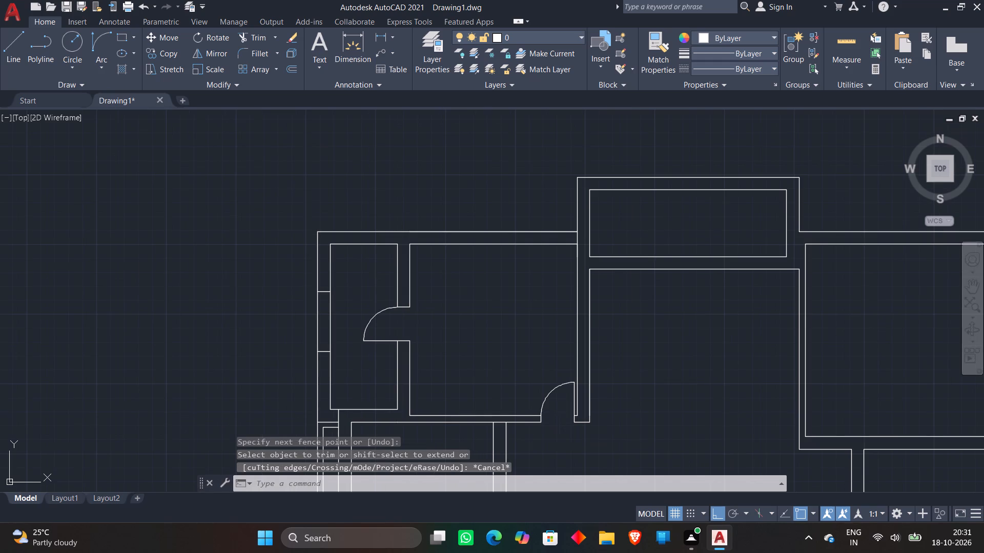
type("l")
key("space")
left_click(457, 215)
left_click(457, 271)
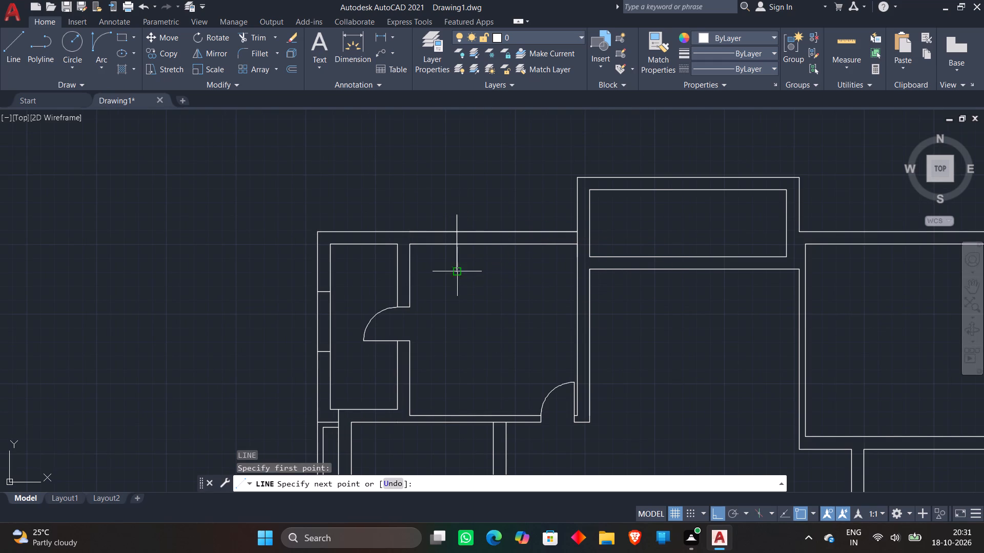
key("Escape")
type("l")
key("space")
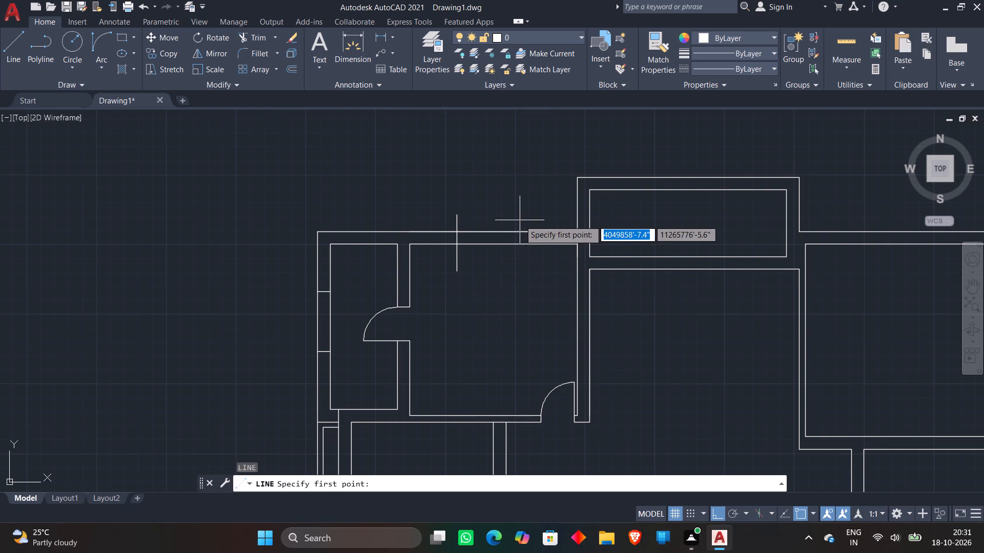
left_click(524, 216)
left_click(529, 263)
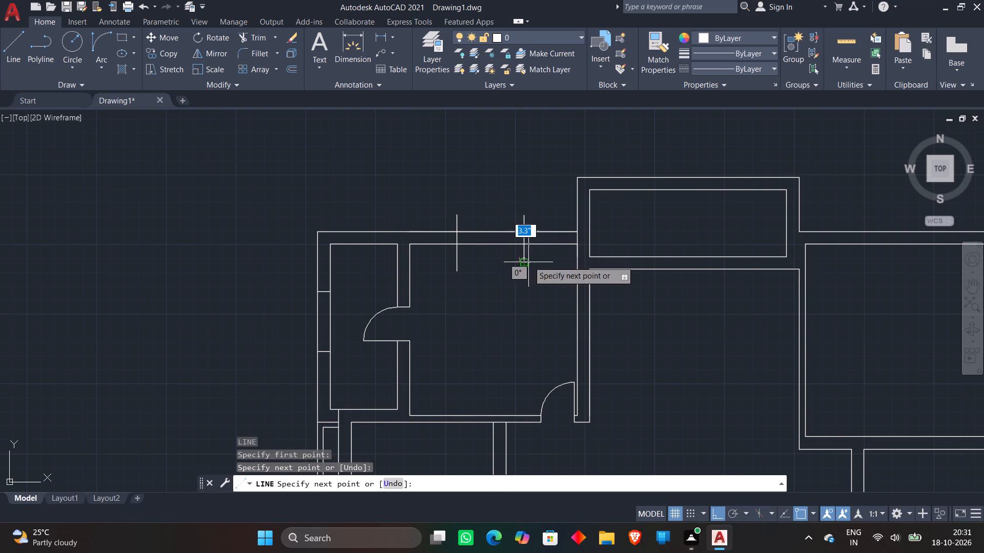
key("Escape")
Trim both ends of the two vertical window lines back to the inner and outer faces of the north wall.
type("tr")
key("space")
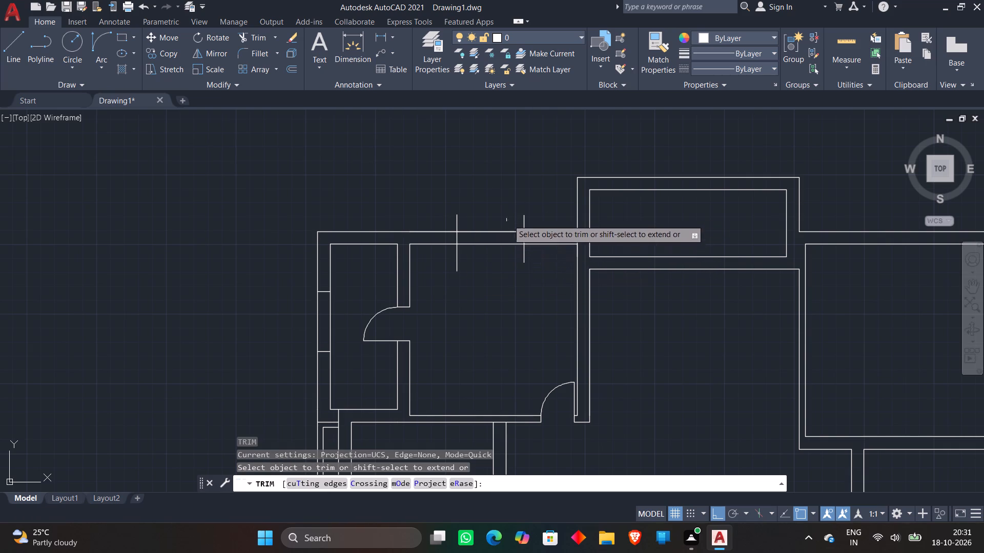
middle_click_drag(469, 272, 484, 339)
left_click(462, 325)
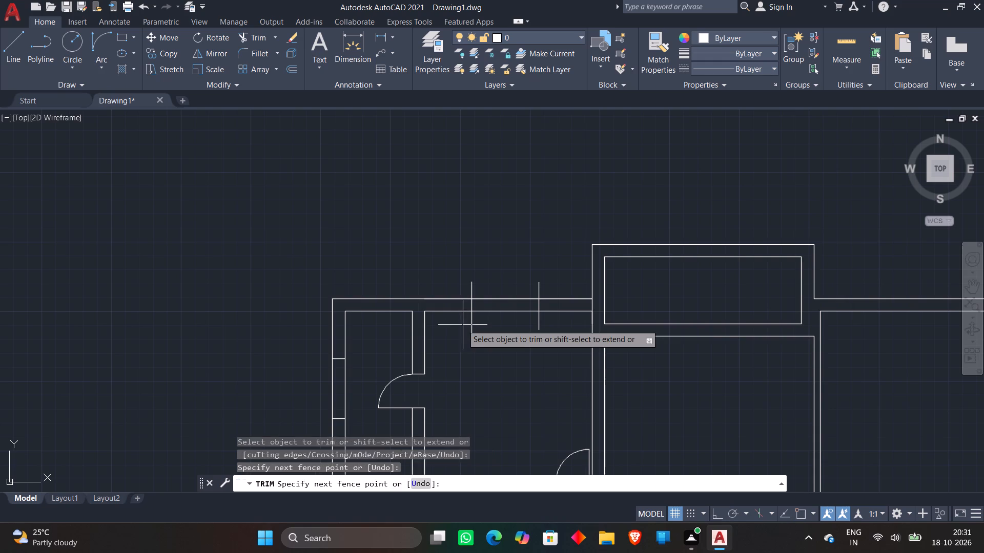
left_click(561, 324)
left_click(458, 287)
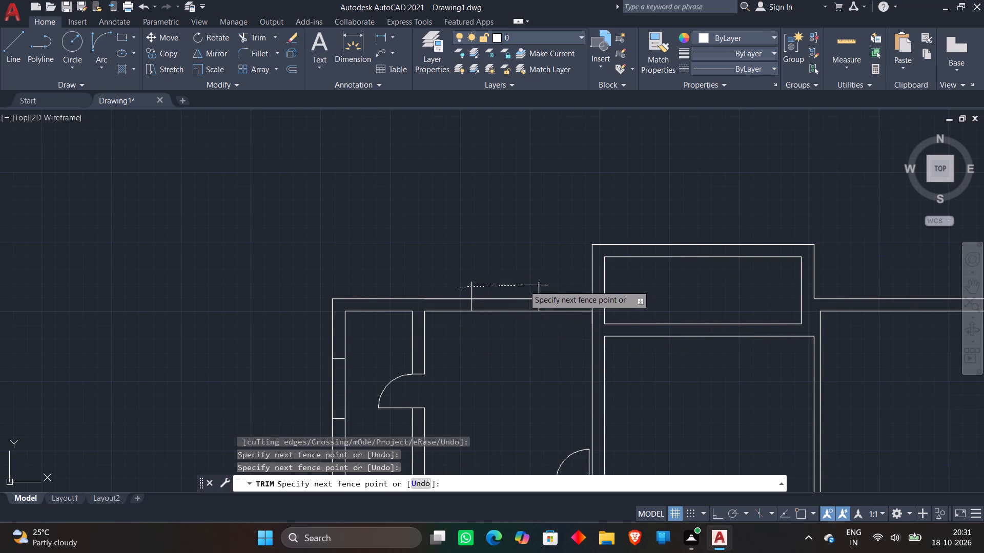
left_click(545, 289)
key("Escape")
scroll(539, 289, "down", 1)
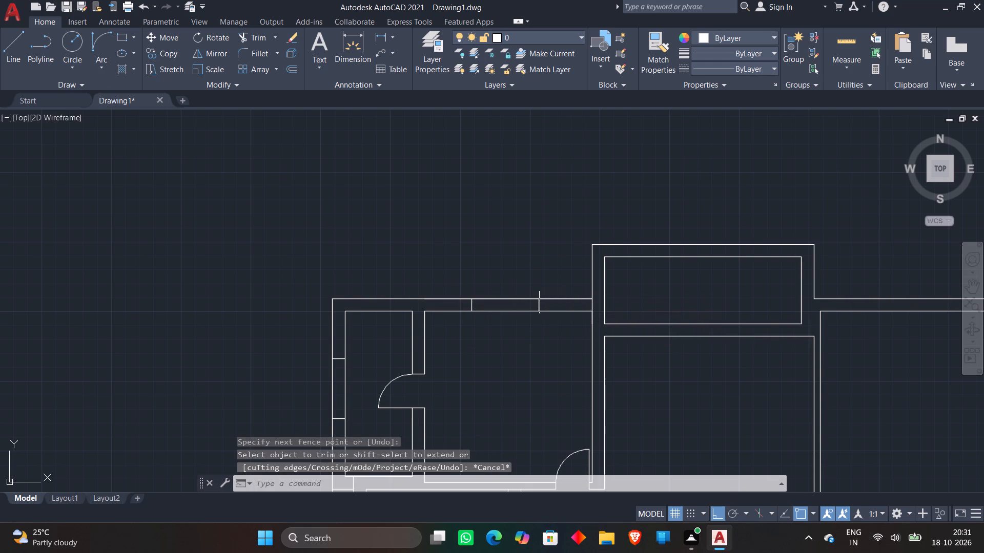
key("Escape")
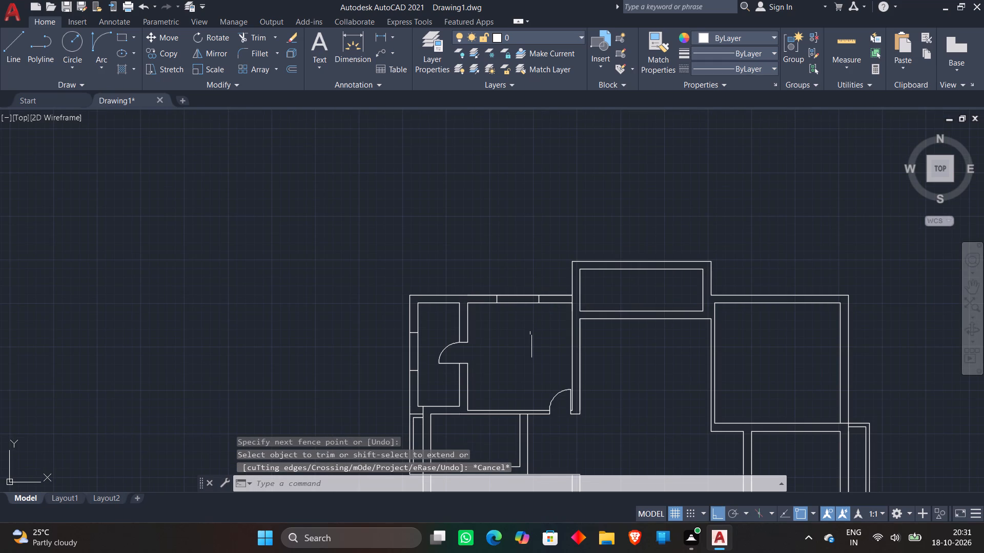
Offset the inner face of the east wall 2" westward in the large west room of the plan's northern half.
scroll(533, 333, "down", 2)
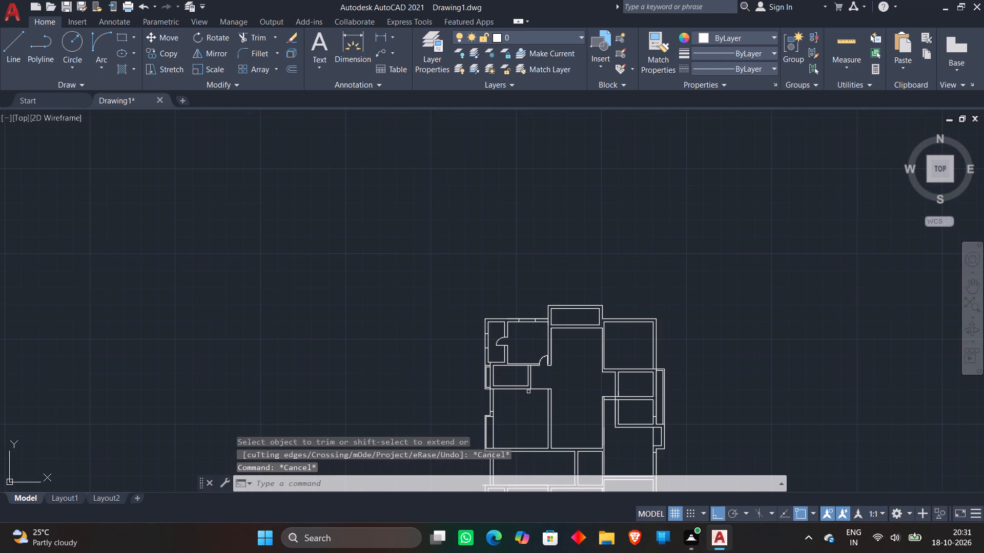
scroll(537, 358, "up", 1)
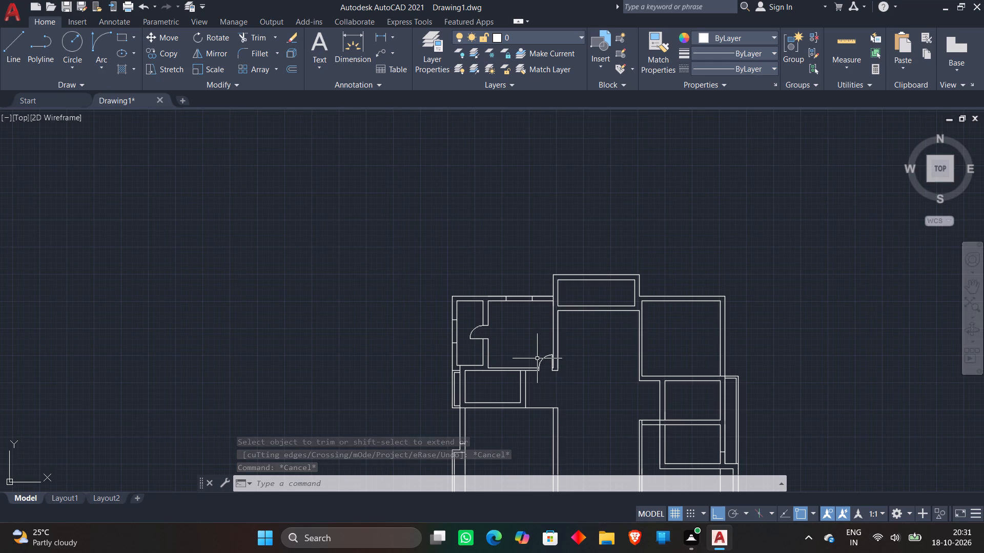
middle_click_drag(551, 388, 557, 337)
scroll(551, 352, "up", 2)
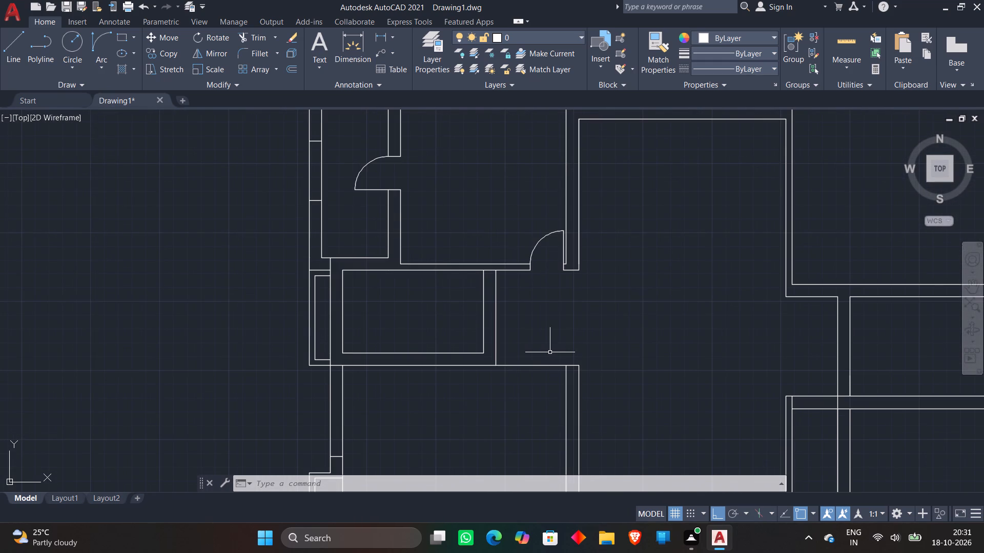
key("o")
key("Return")
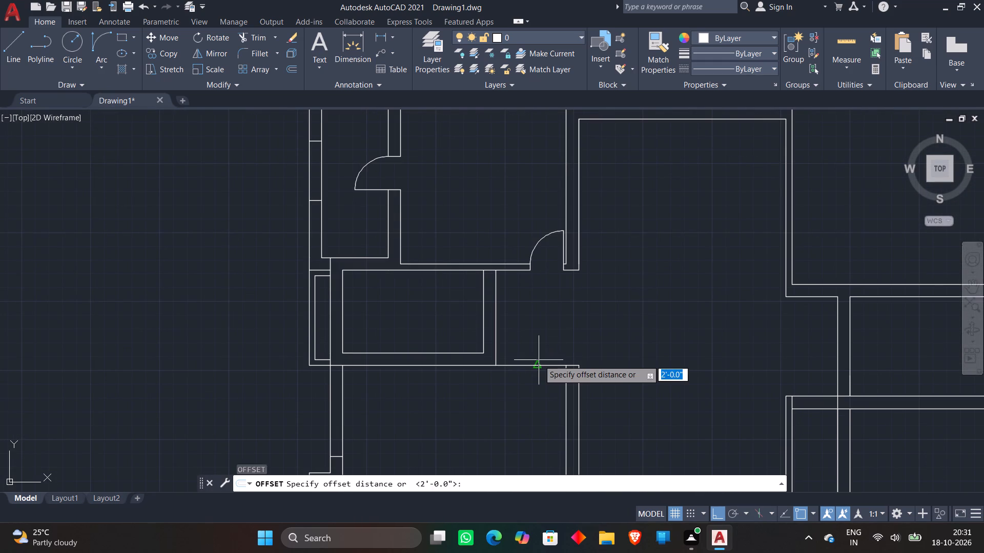
type("2\"")
key("Return")
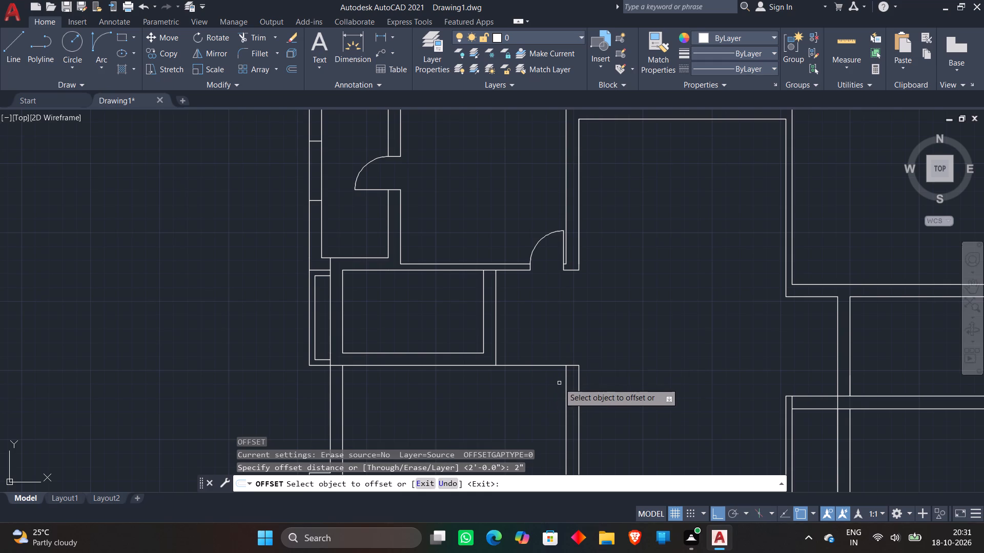
left_click(565, 386)
left_click(503, 387)
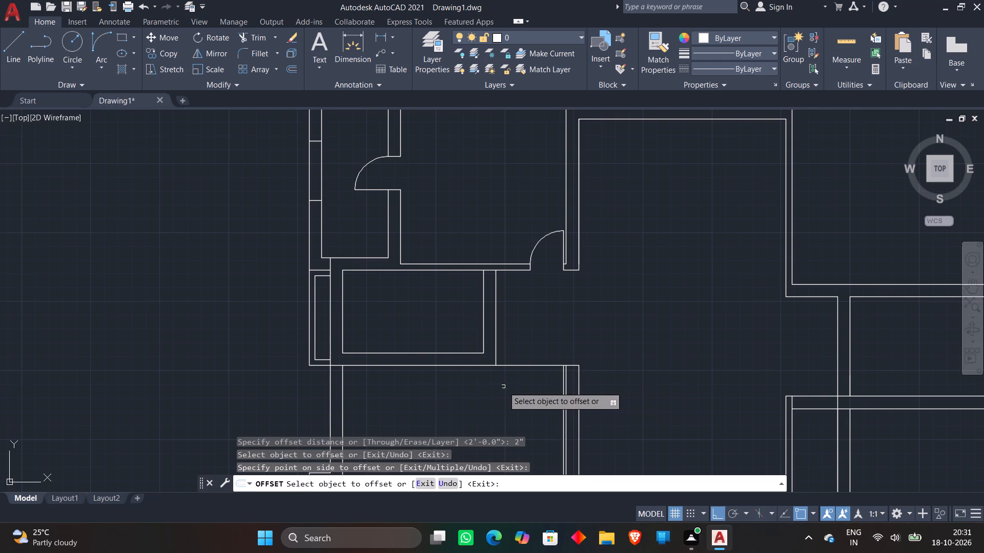
Offset the west walls' inner faces 2" eastward in the northeast corner room and the next large east room to its south.
scroll(567, 308, "down", 1)
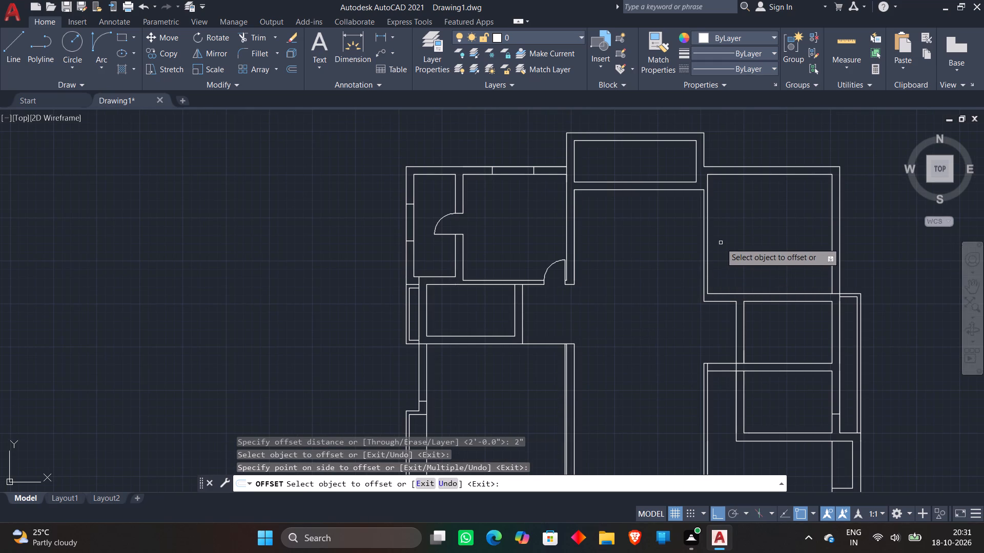
middle_click_drag(721, 243, 680, 274)
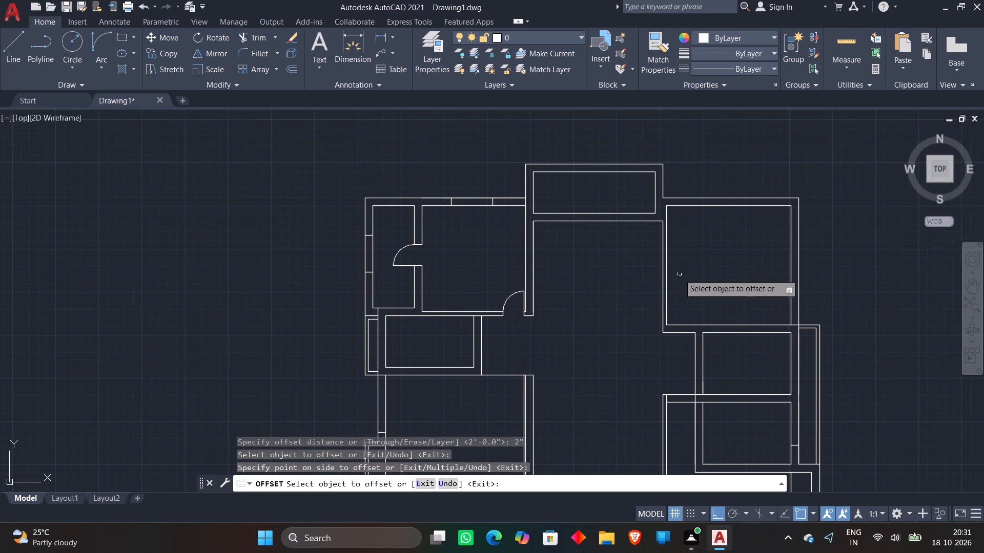
left_click(666, 298)
left_click(697, 297)
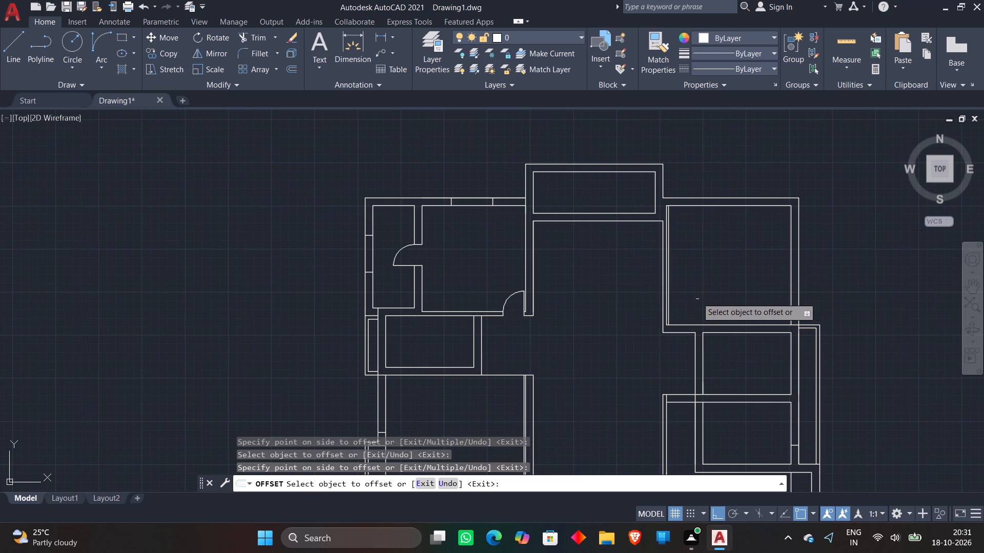
middle_click_drag(710, 362, 699, 304)
left_click(657, 372)
left_click(666, 374)
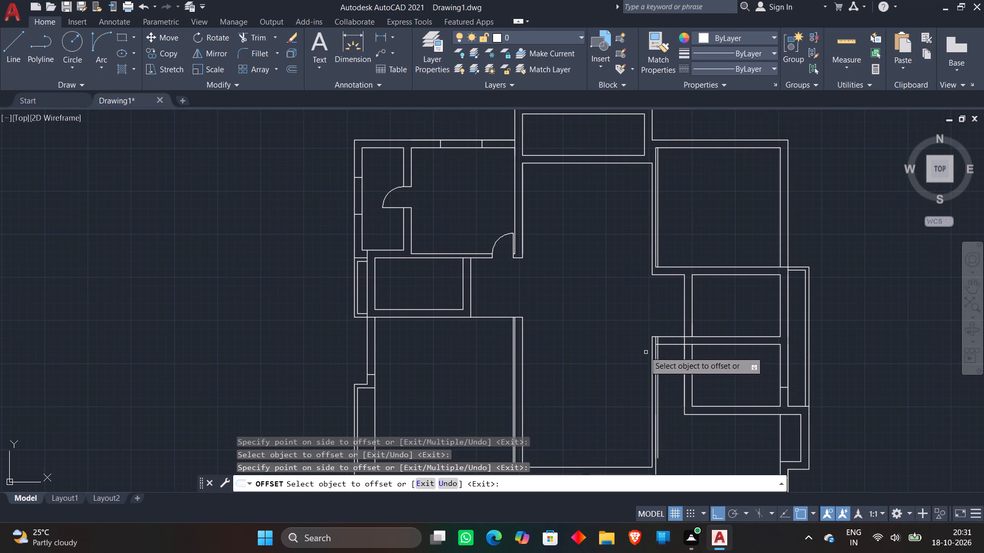
Offset the inner face of the east wall 2" westward in the west-side room just south of the central corridor.
scroll(580, 318, "down", 1)
middle_click_drag(586, 349, 655, 233)
scroll(655, 233, "down", 1)
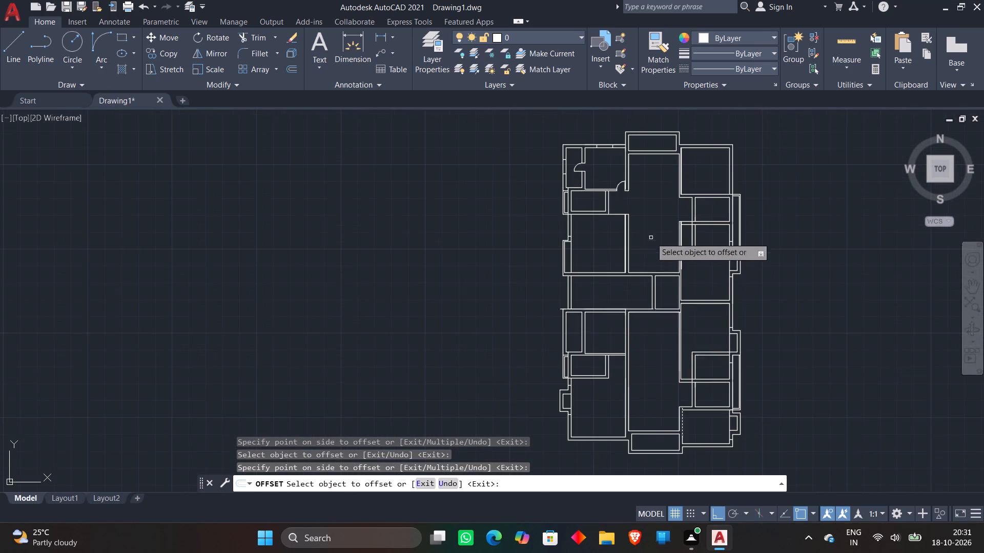
scroll(605, 338, "up", 3)
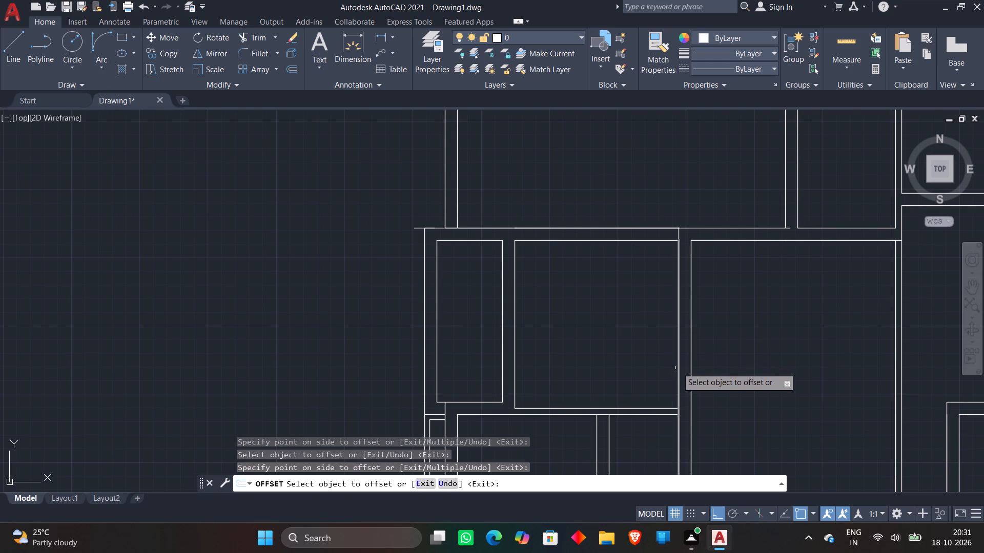
left_click(679, 369)
left_click(639, 364)
Offset the dashed west wall line of the southeast corner room 2" eastward into the room.
scroll(643, 324, "down", 1)
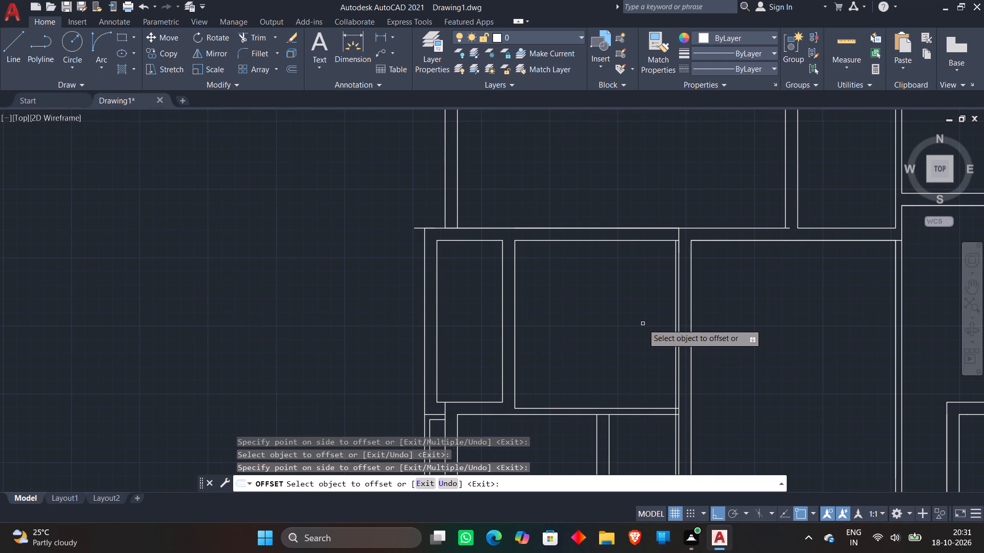
scroll(643, 326, "down", 2)
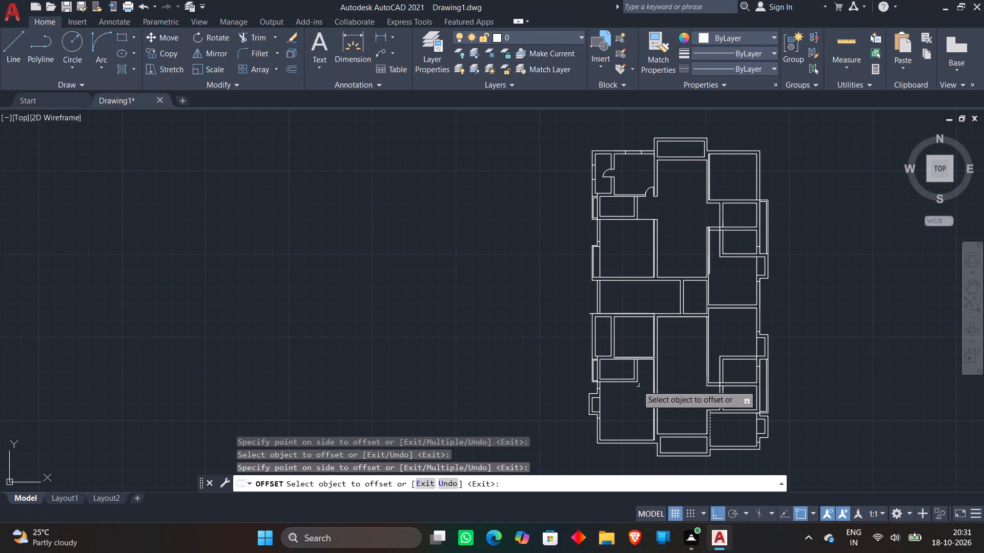
scroll(635, 386, "up", 3)
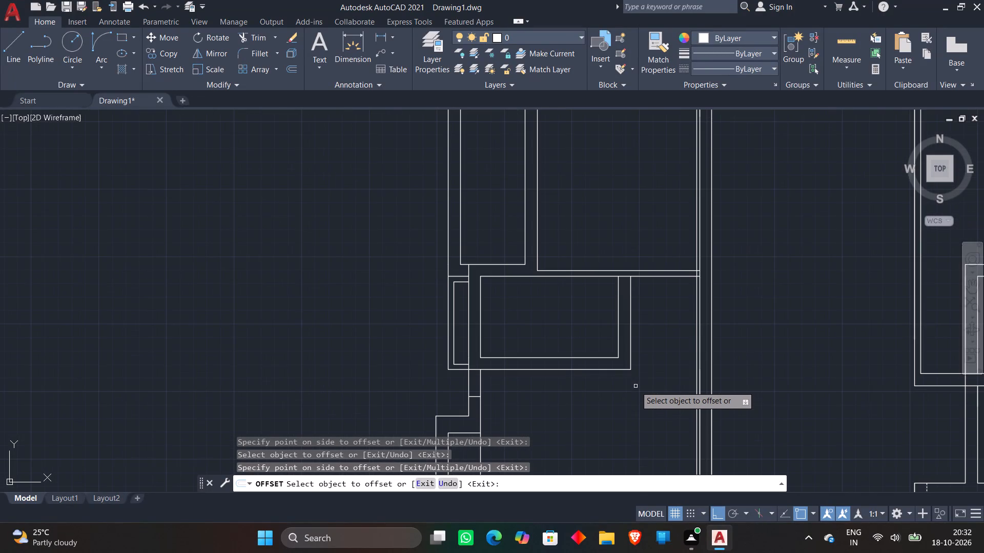
scroll(656, 360, "down", 3)
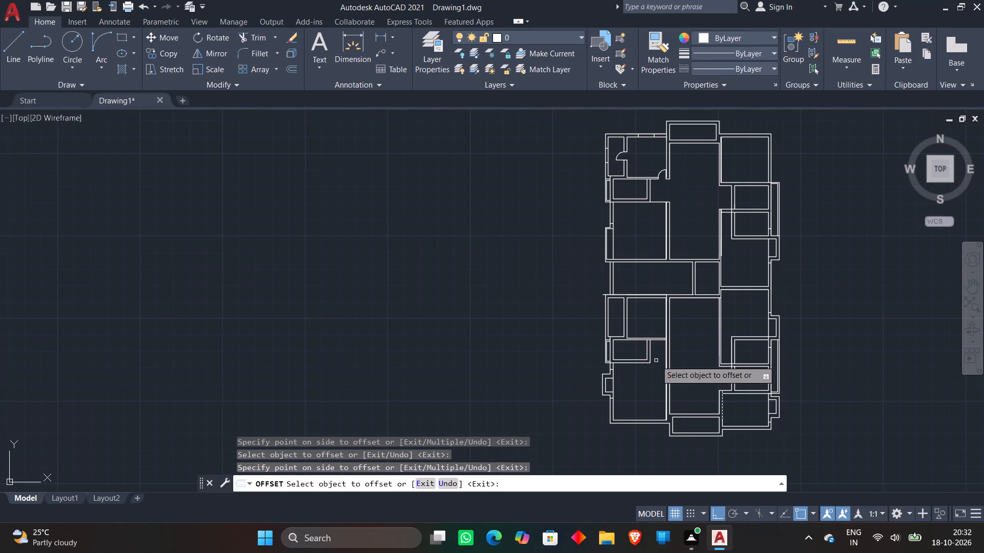
scroll(724, 398, "up", 3)
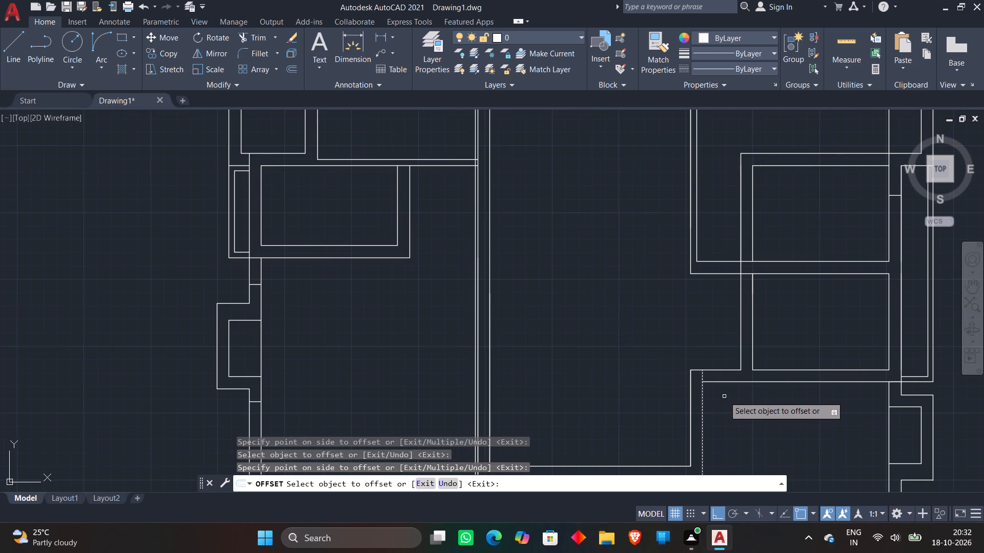
left_click(702, 407)
left_click(726, 402)
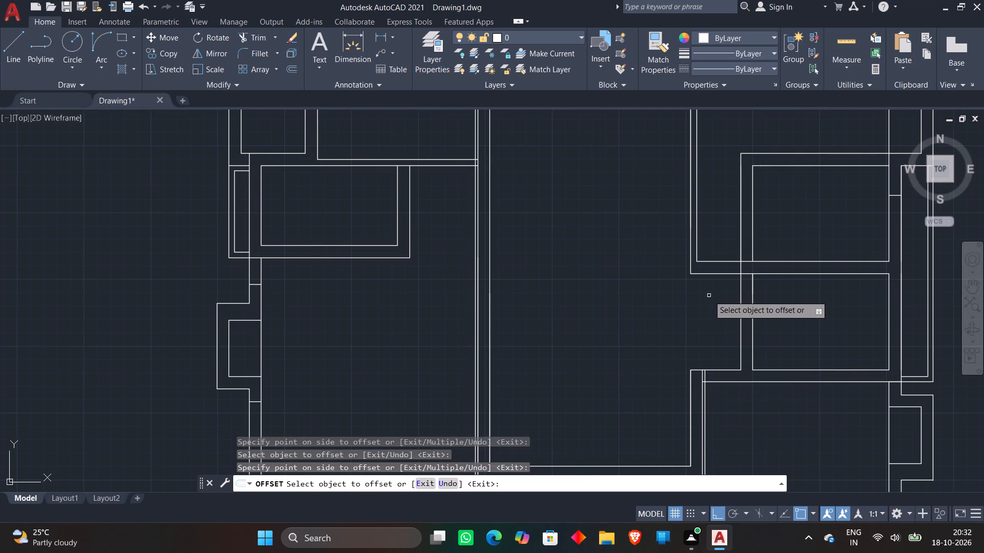
Offset the inner face of the west wall 2" eastward in the northernmost east room of the plan's southern half.
scroll(709, 297, "down", 1)
middle_click_drag(709, 298, 699, 472)
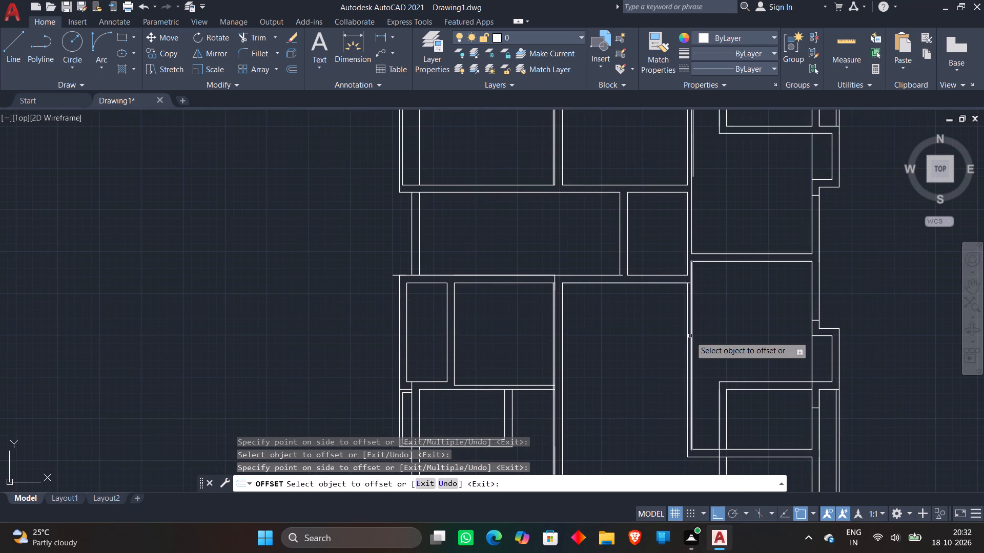
left_click(691, 336)
left_click(712, 331)
middle_click_drag(714, 305, 712, 337)
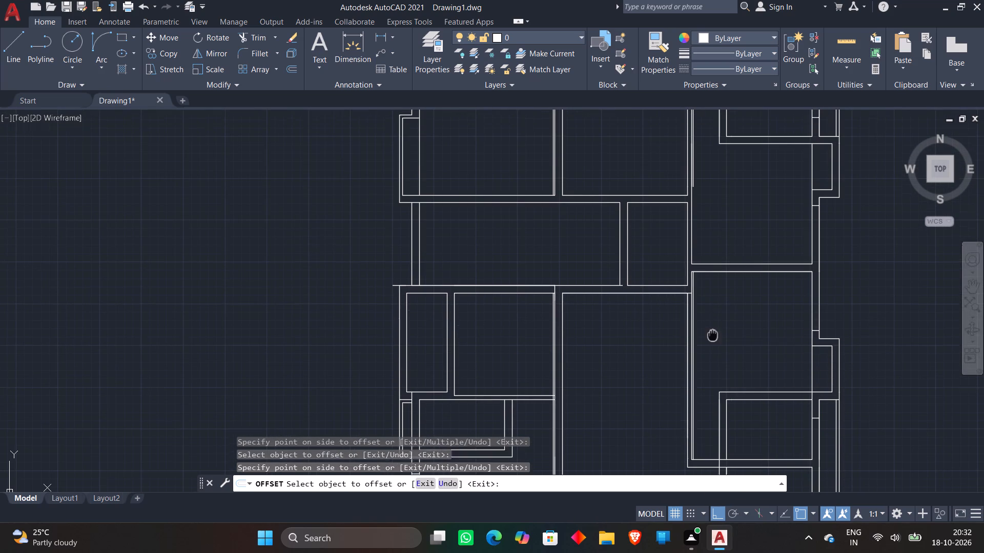
middle_click_drag(712, 337, 700, 454)
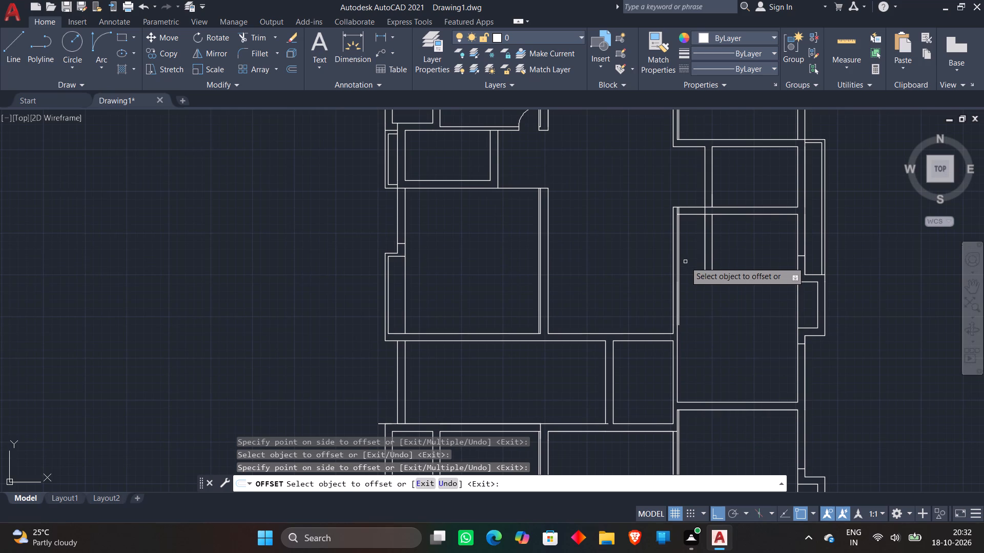
scroll(698, 249, "down", 2)
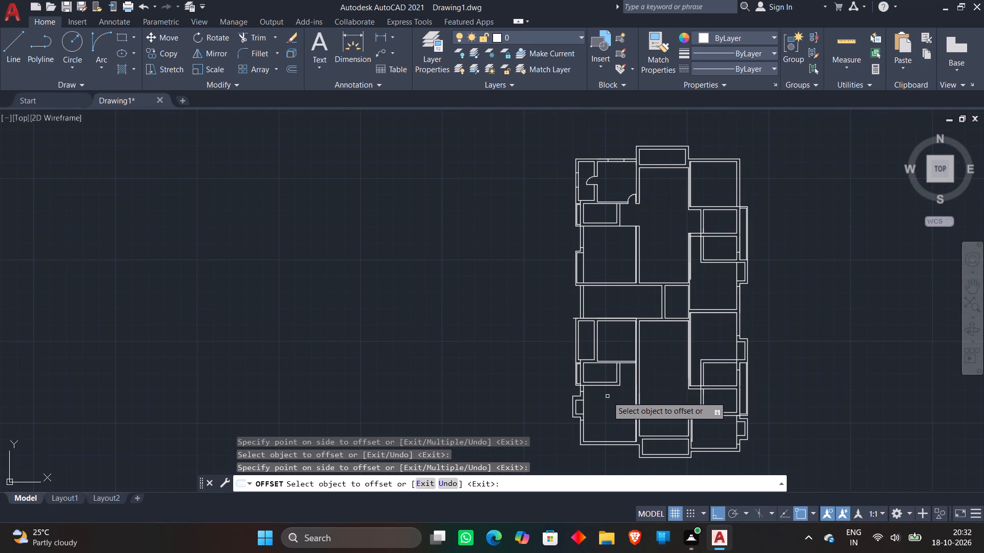
scroll(611, 379, "up", 2)
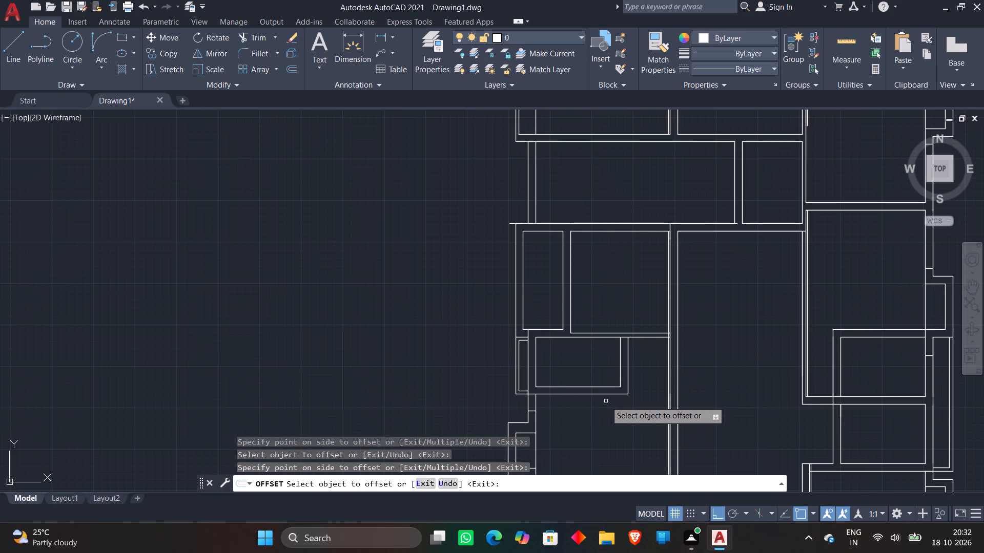
key("Escape")
key("Escape")
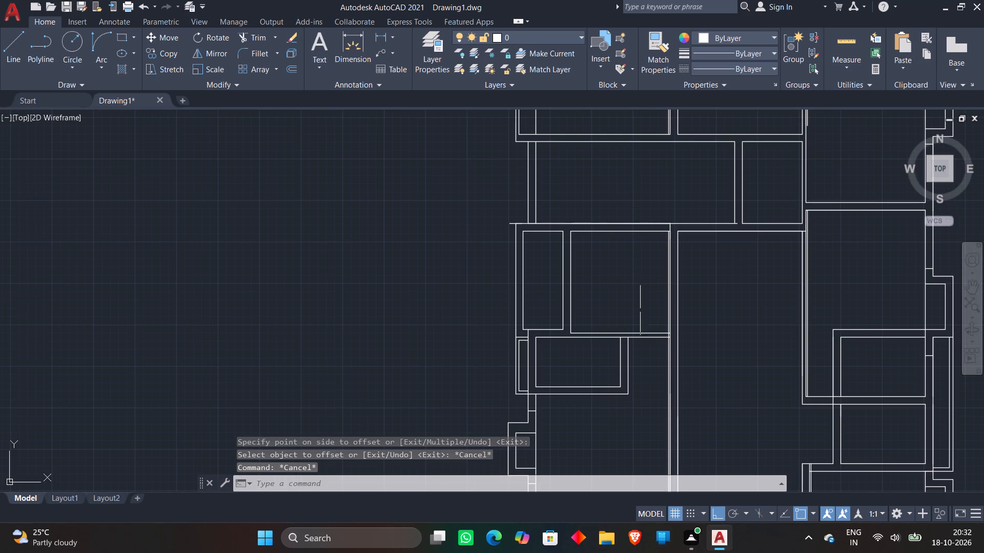
Extend the outer line of the small west room's south wall eastward to the adjoining wall in the plan's southern half.
scroll(654, 277, "down", 1)
scroll(642, 363, "up", 2)
type("ex")
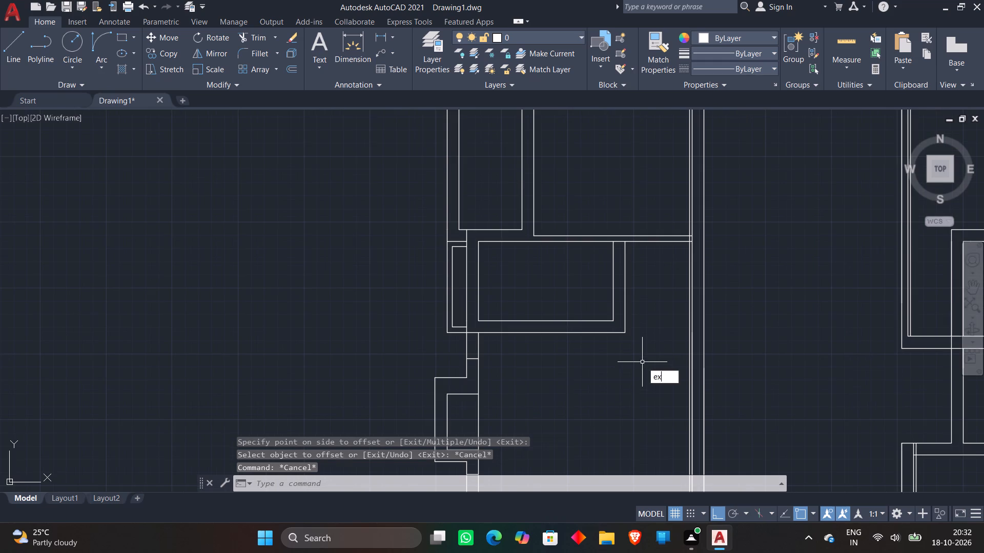
key("space")
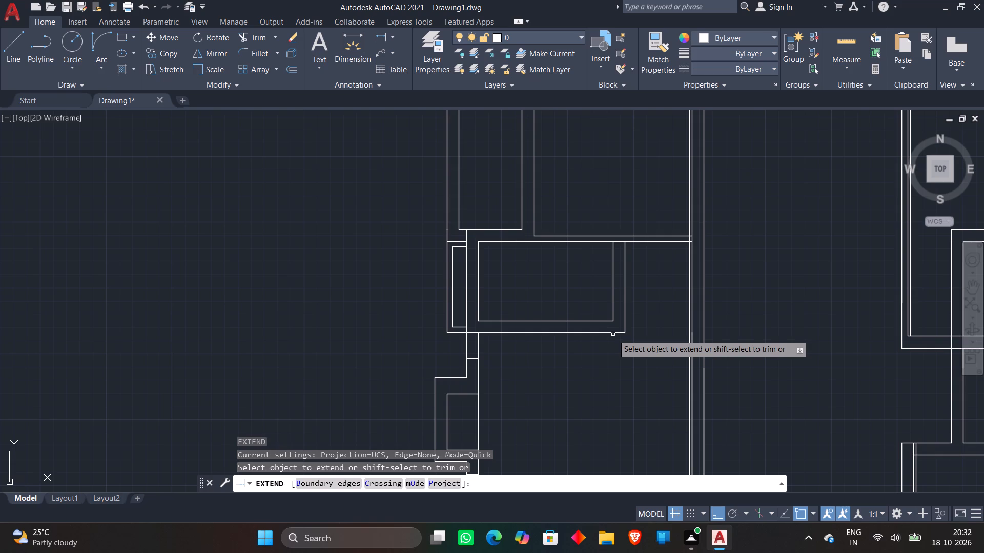
left_click(614, 331)
scroll(621, 365, "down", 2)
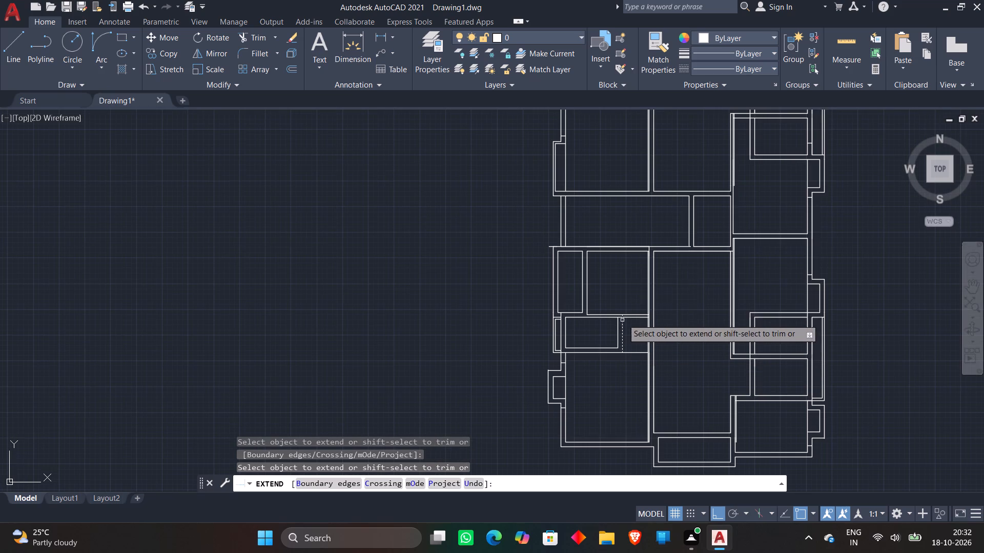
middle_click_drag(630, 220, 611, 391)
scroll(601, 306, "down", 1)
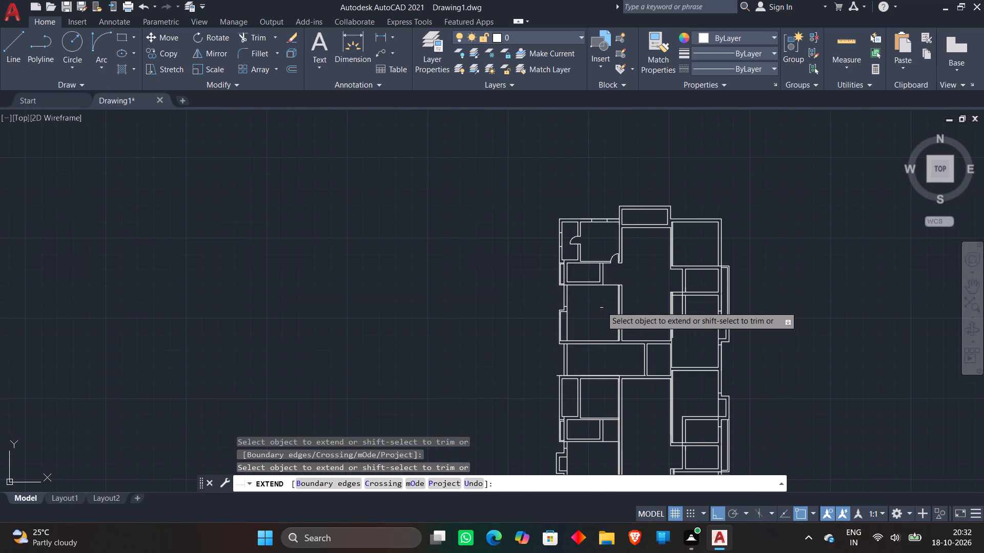
key("Escape")
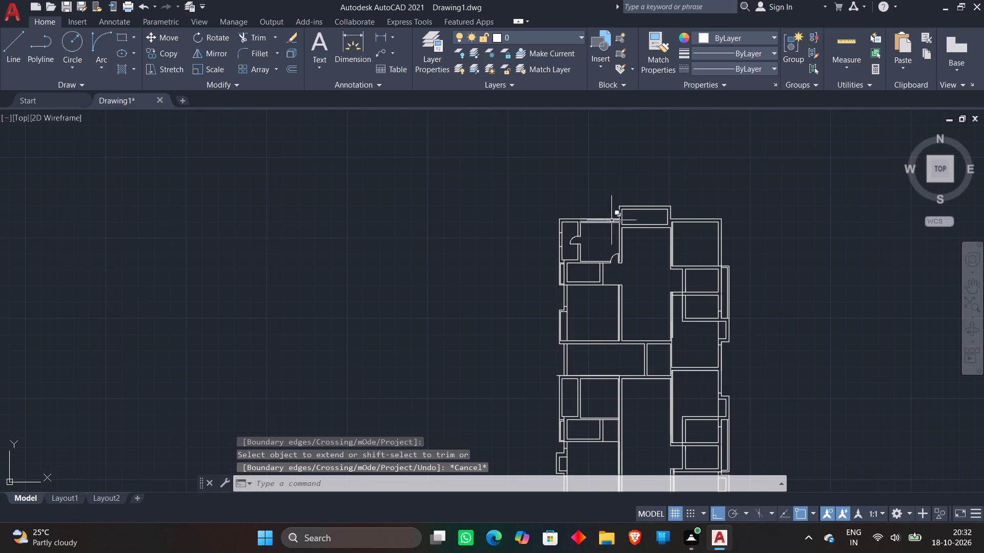
In the large west room of the northern half, offset the north wall line 2' south and the east wall's 2" offset line 2' west.
scroll(611, 220, "up", 2)
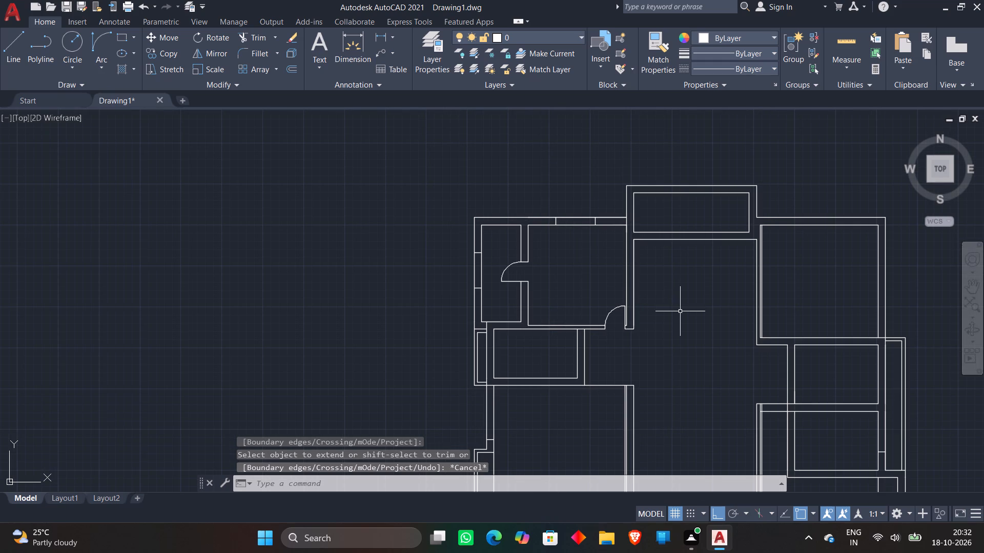
key("o")
key("Return")
key("2")
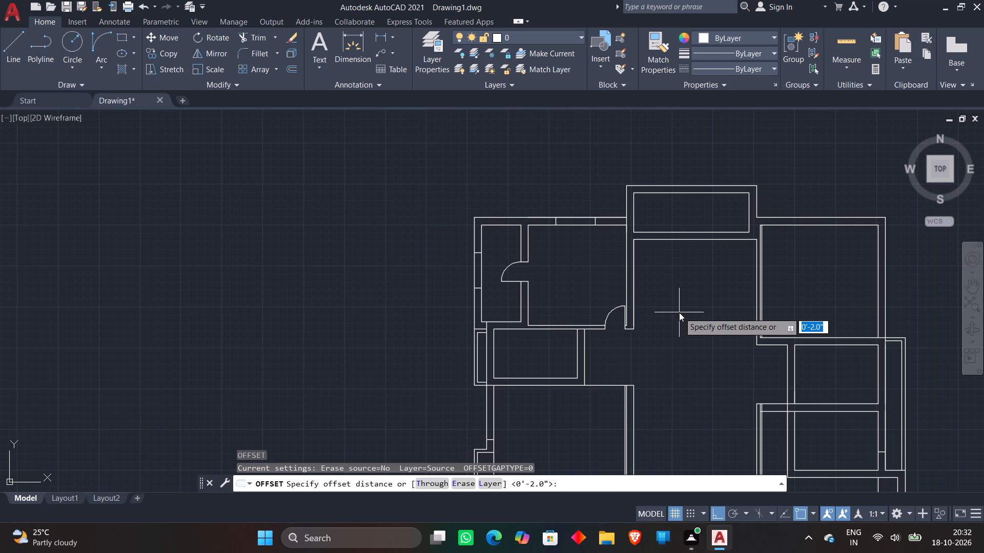
key("apostrophe")
key("Return")
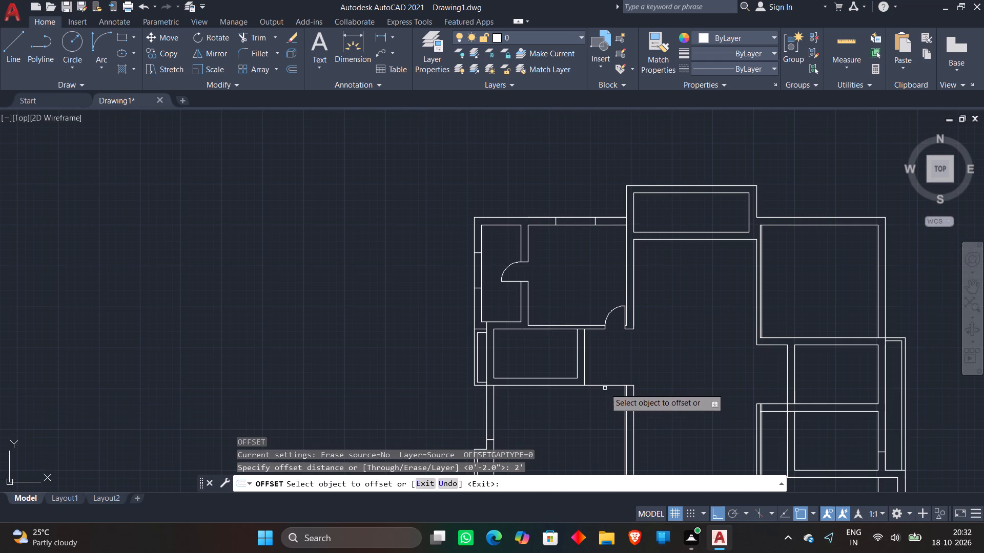
left_click(605, 385)
left_click(601, 416)
scroll(622, 399, "up", 3)
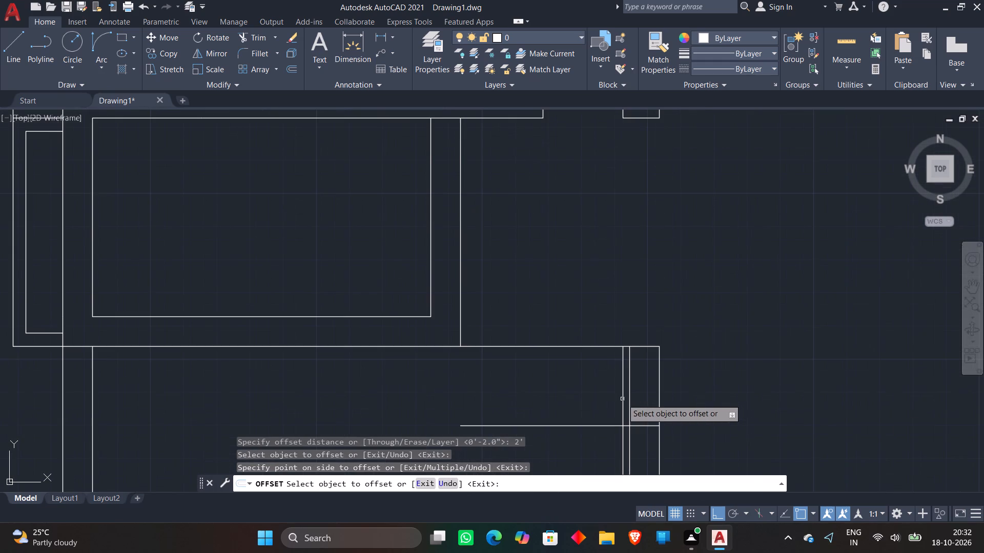
left_click(623, 402)
left_click(460, 401)
scroll(606, 266, "down", 2)
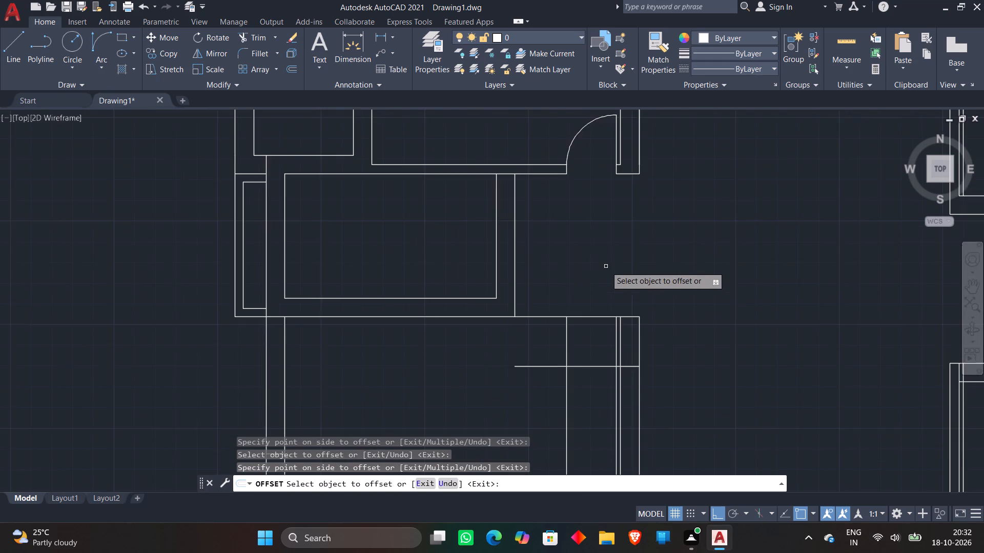
In the northeast corner room, offset the west wall's 2" offset line 2' east and the south wall line 2' both south and north.
middle_click_drag(610, 264, 473, 330)
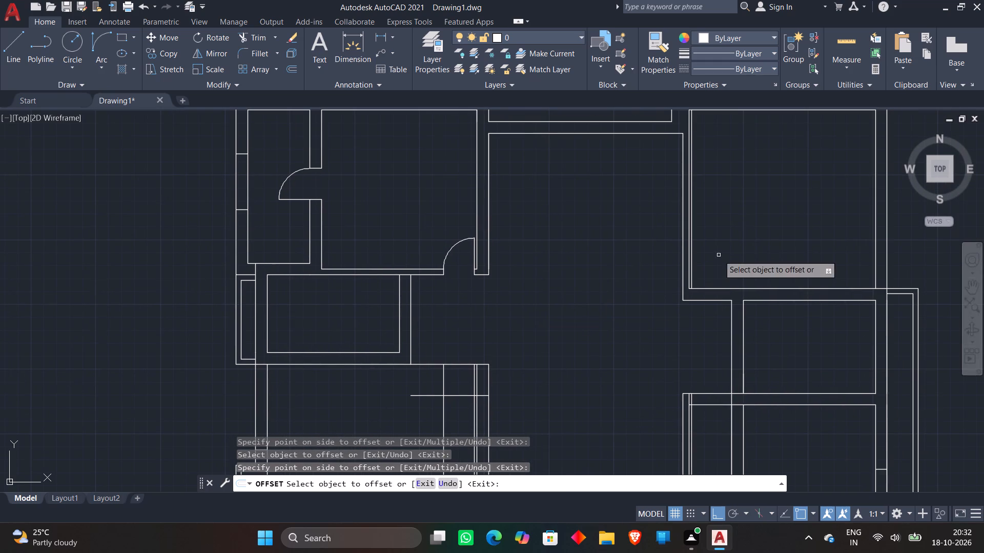
left_click(693, 274)
left_click(734, 273)
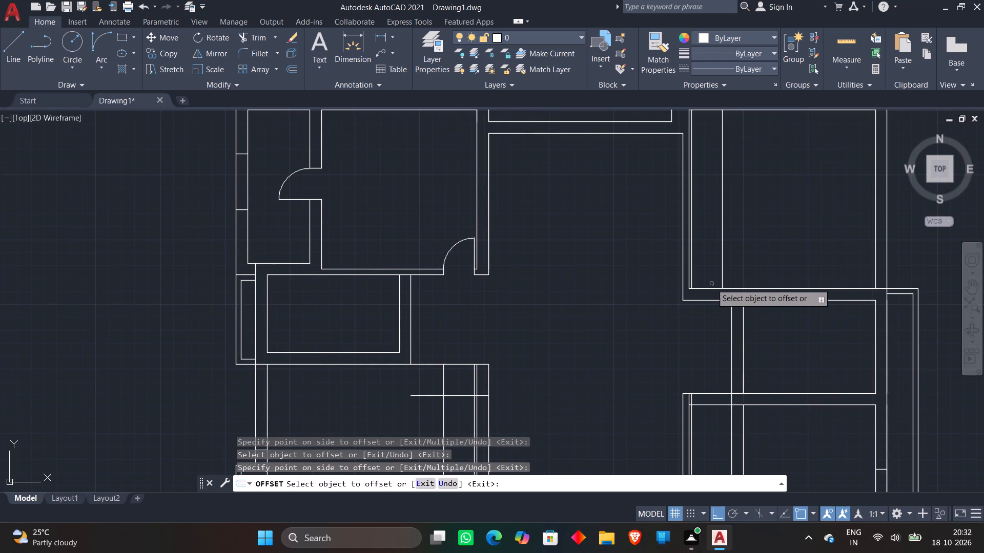
left_click(709, 289)
left_click(721, 259)
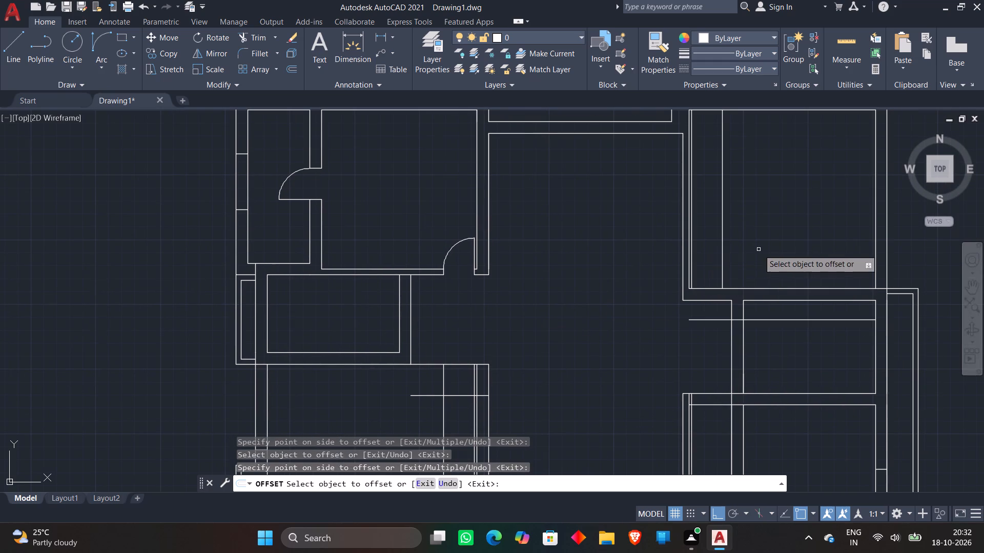
left_click(709, 288)
left_click(754, 189)
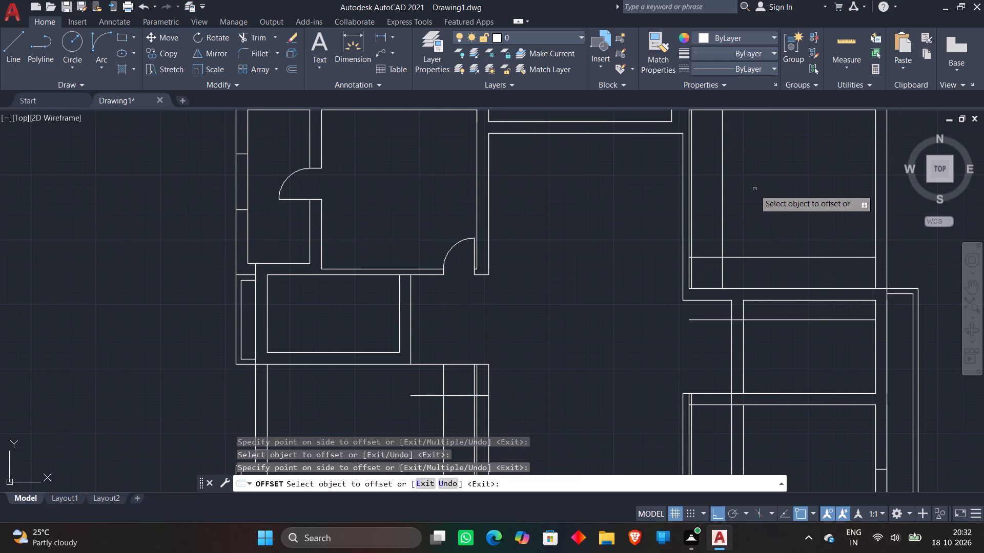
In the large east room of the northern half, offset the north wall line 2' south and the west wall's 2" offset line 2' east.
scroll(749, 223, "down", 1)
middle_click_drag(713, 308, 715, 231)
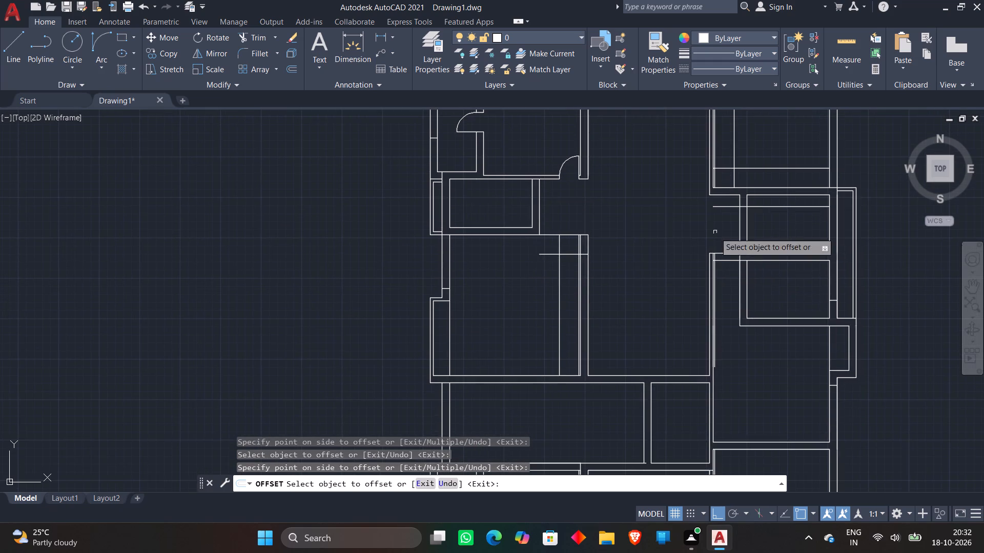
scroll(731, 259, "up", 2)
left_click(716, 264)
left_click(710, 346)
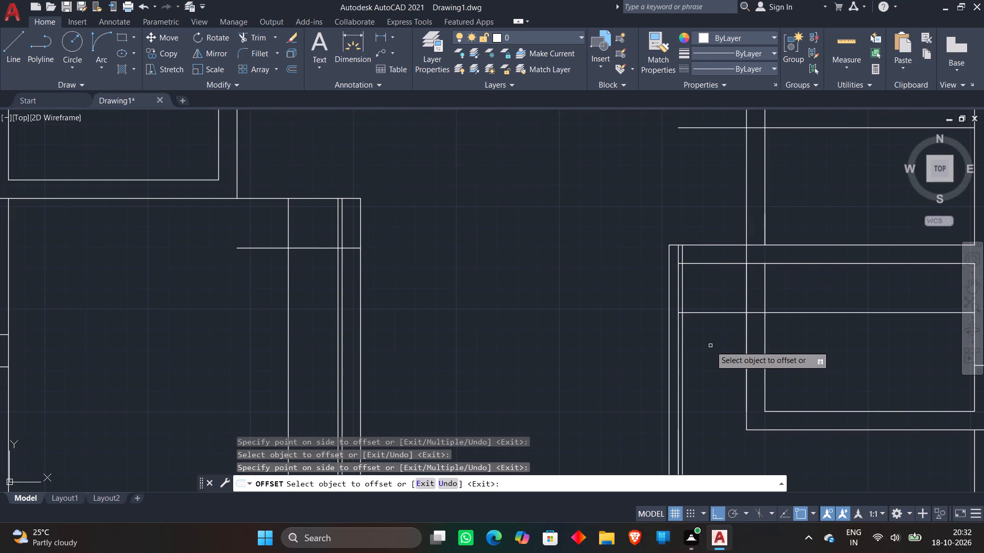
left_click(684, 348)
left_click(724, 344)
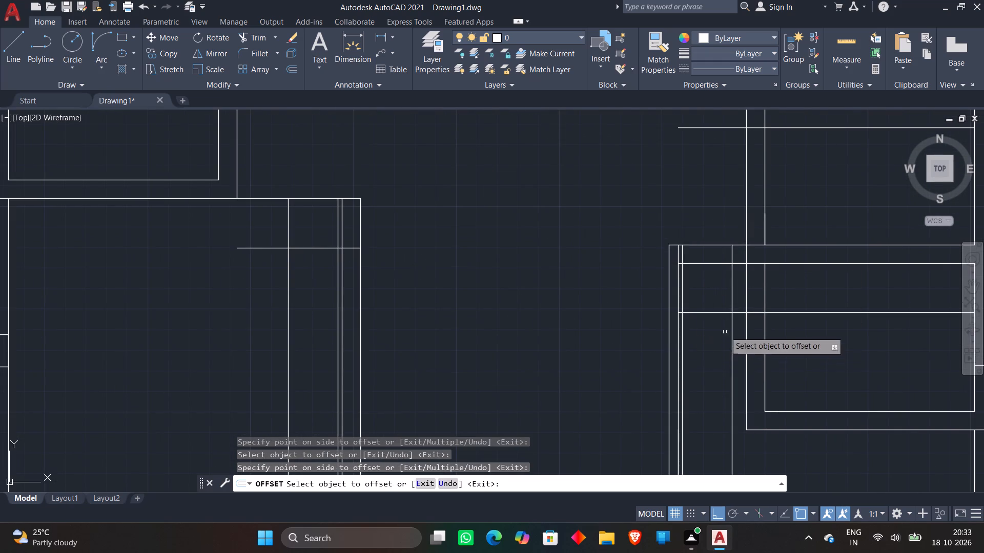
In the southern half's northernmost east room, offset the west wall's 2" offset line and the north and south wall lines 2' inward.
scroll(726, 224, "down", 2)
middle_click_drag(744, 347, 731, 318)
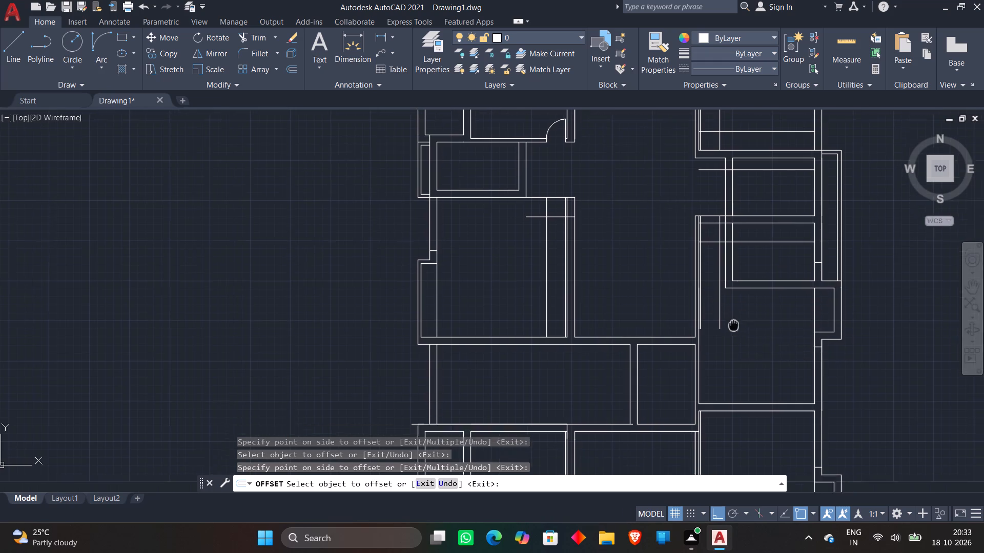
middle_click_drag(731, 318, 734, 189)
scroll(704, 324, "up", 2)
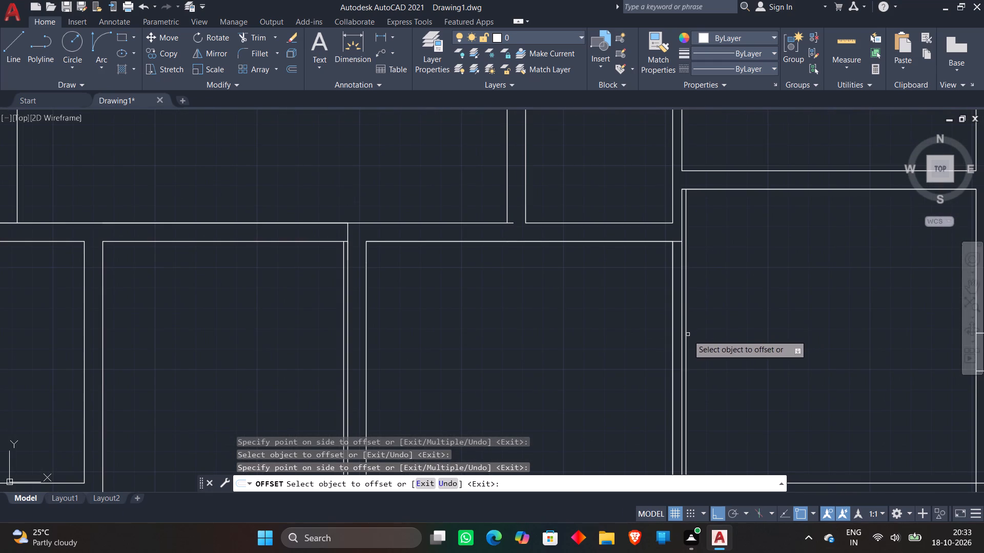
left_click(687, 335)
left_click(758, 329)
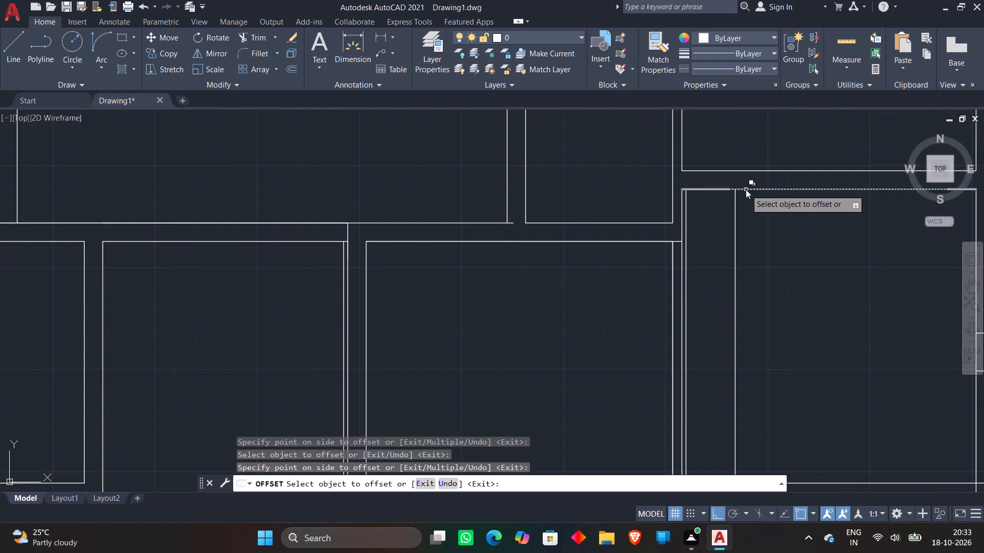
left_click(746, 189)
left_click(749, 253)
scroll(758, 219, "down", 2)
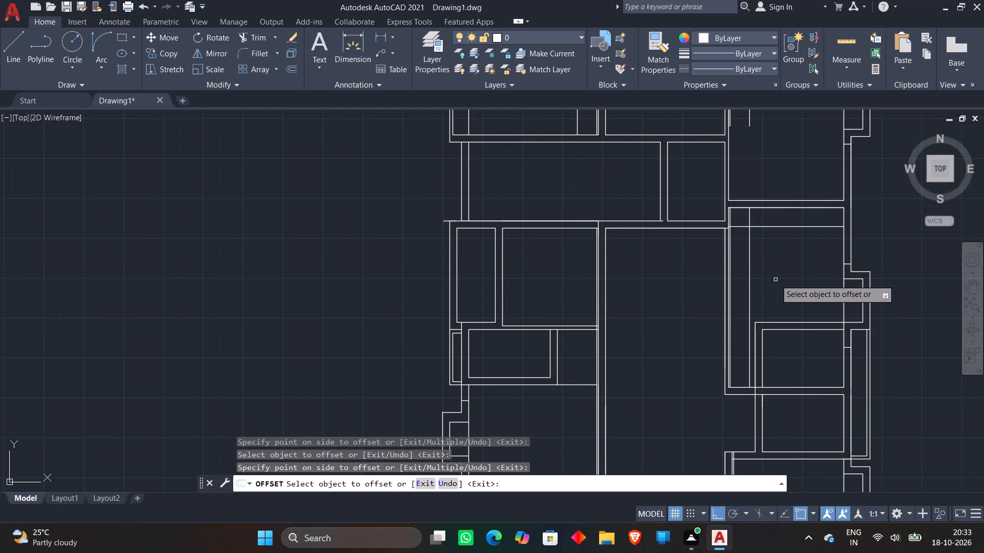
scroll(744, 391, "up", 2)
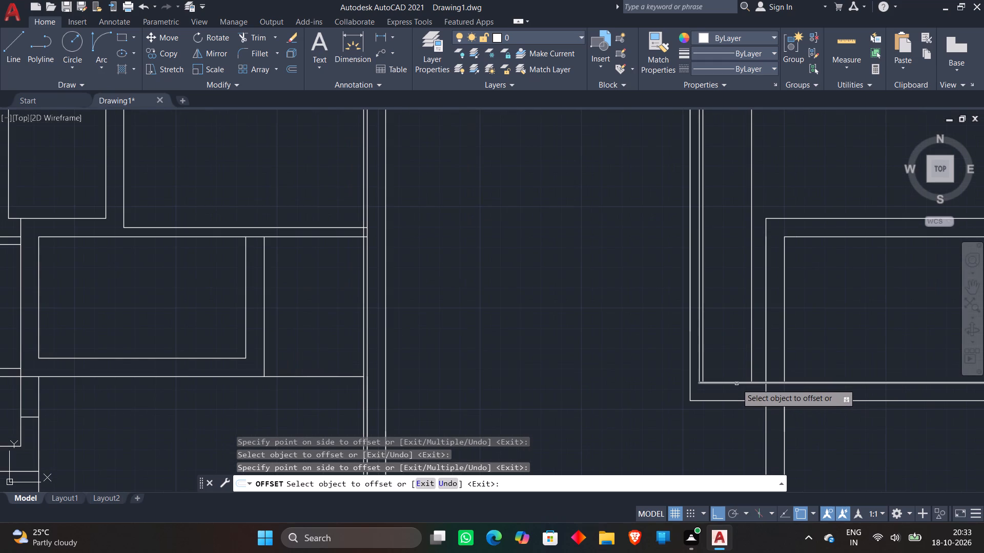
left_click(736, 384)
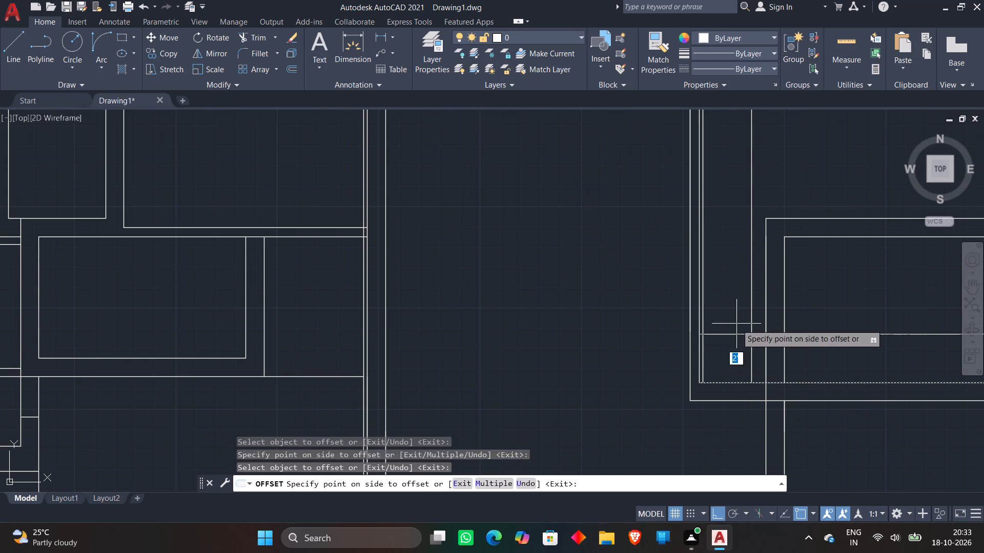
left_click(736, 317)
In the southeast corner room, offset the inner north wall line 2' south and the west wall's 2" offset line 2' east.
scroll(752, 274, "down", 3)
middle_click_drag(769, 228, 771, 262)
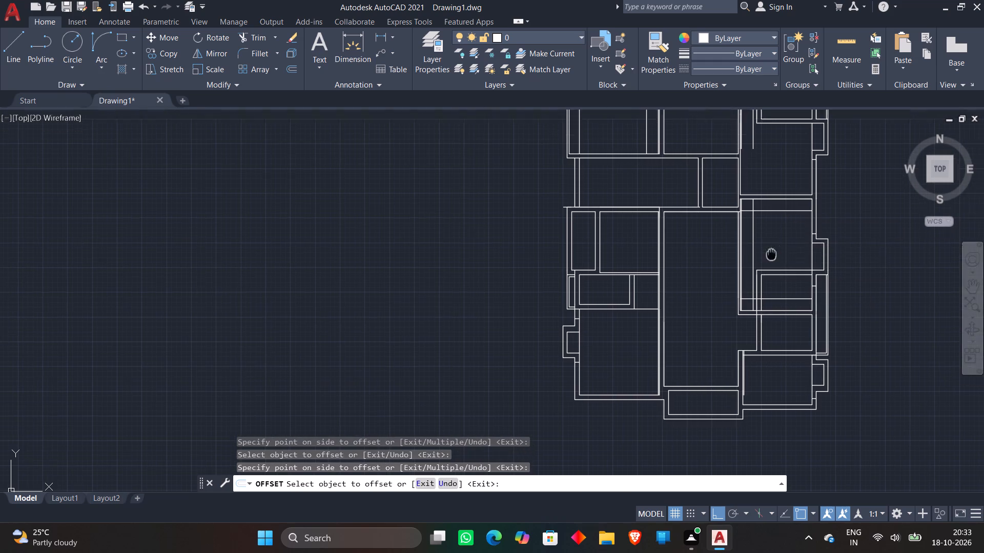
middle_click_drag(771, 262, 776, 388)
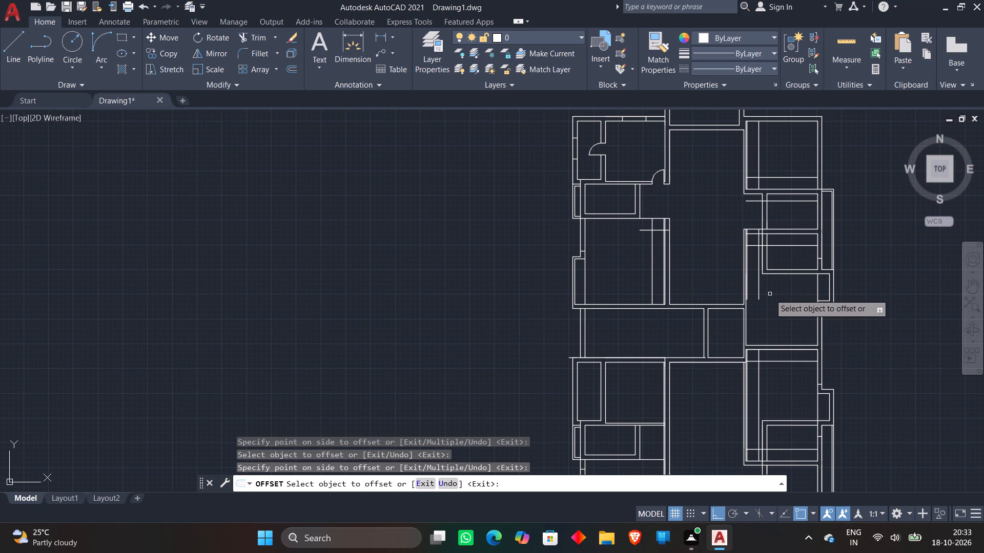
middle_click_drag(770, 305, 783, 256)
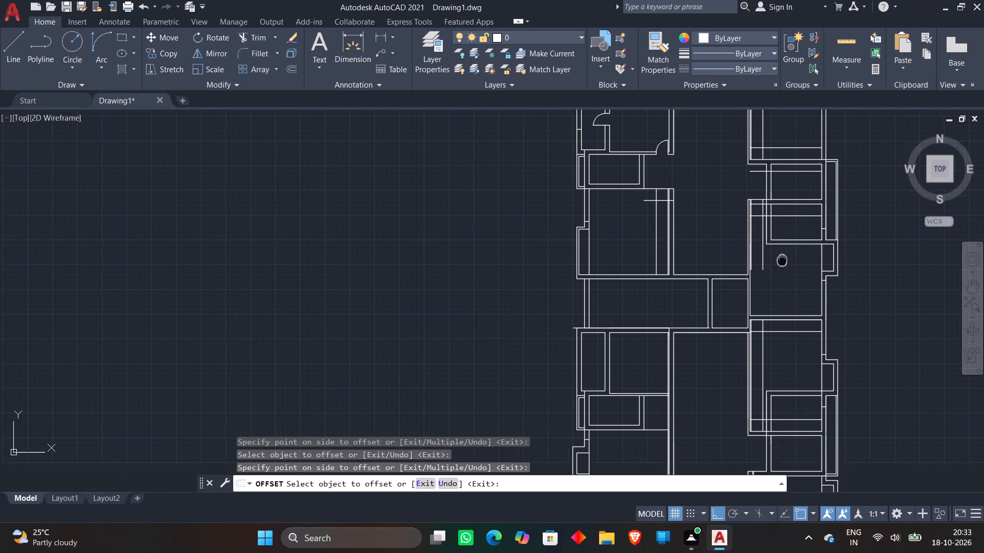
middle_click_drag(783, 256, 819, 183)
middle_click_drag(758, 367, 731, 304)
scroll(750, 328, "up", 2)
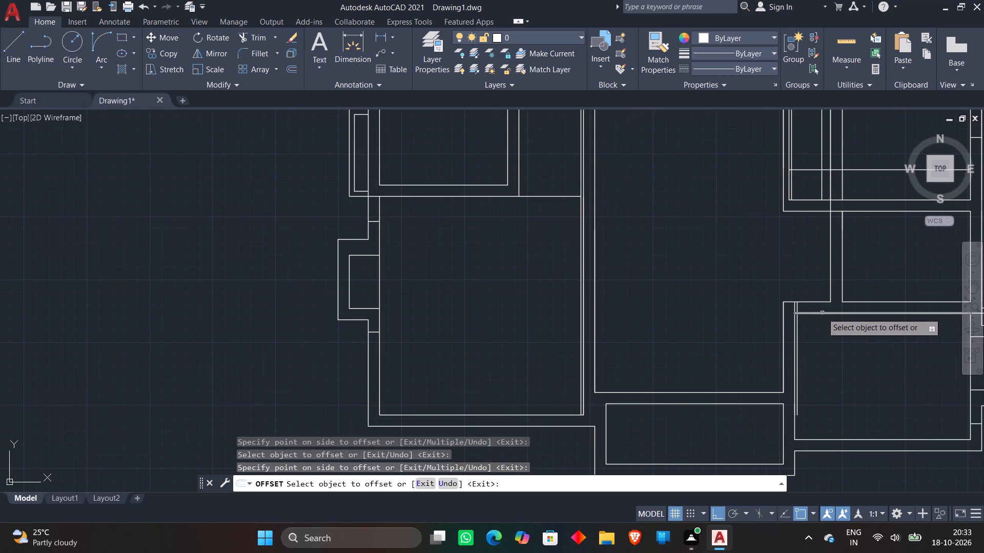
left_click(822, 313)
left_click(822, 353)
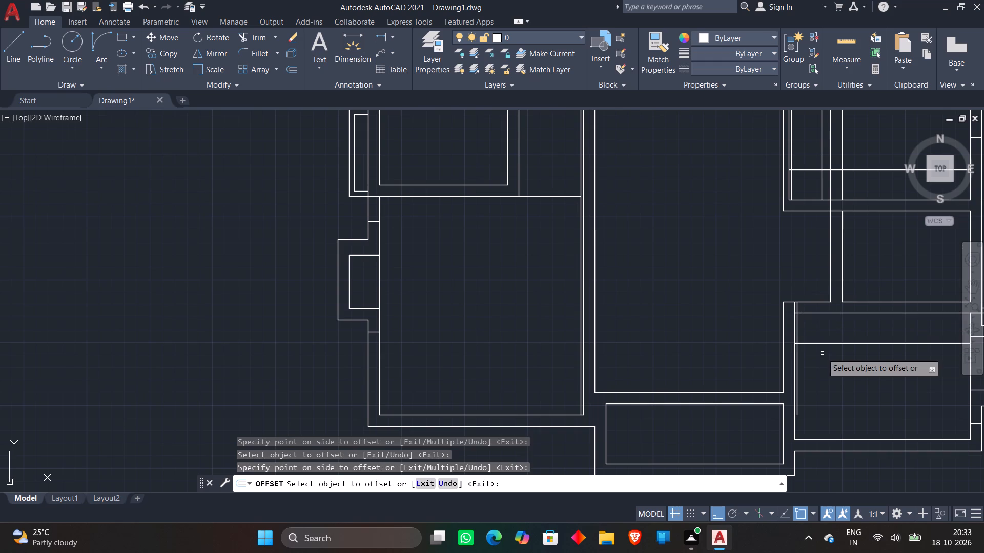
left_click(798, 335)
left_click(864, 335)
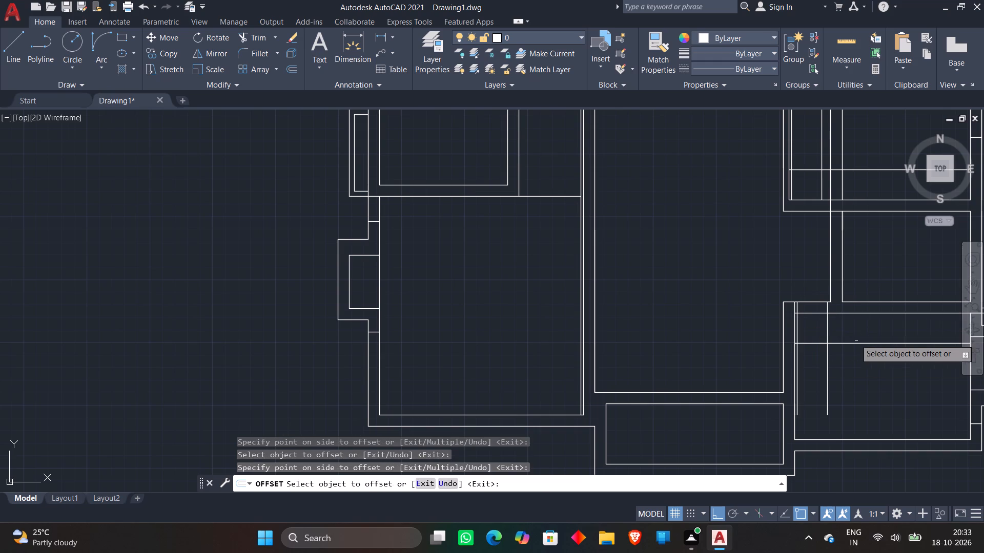
key("Escape")
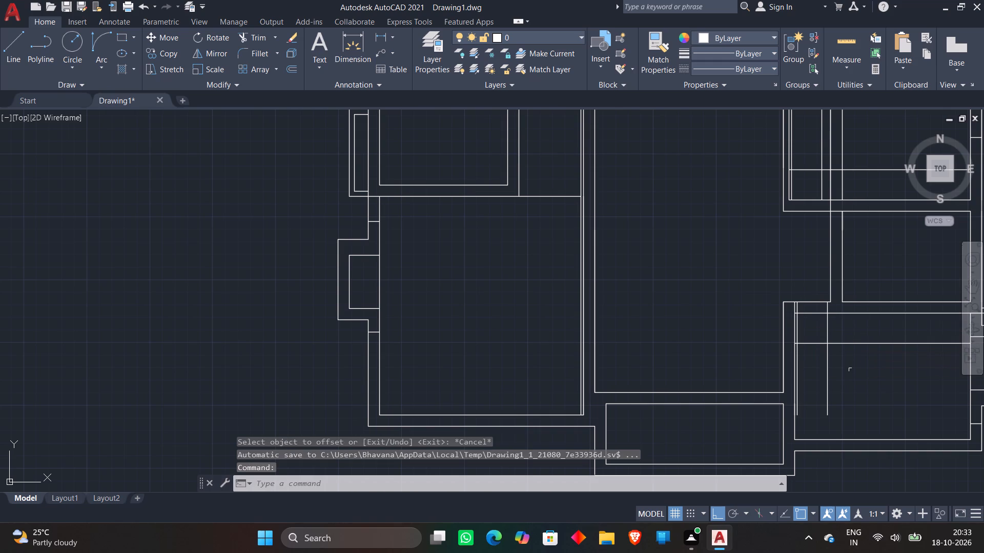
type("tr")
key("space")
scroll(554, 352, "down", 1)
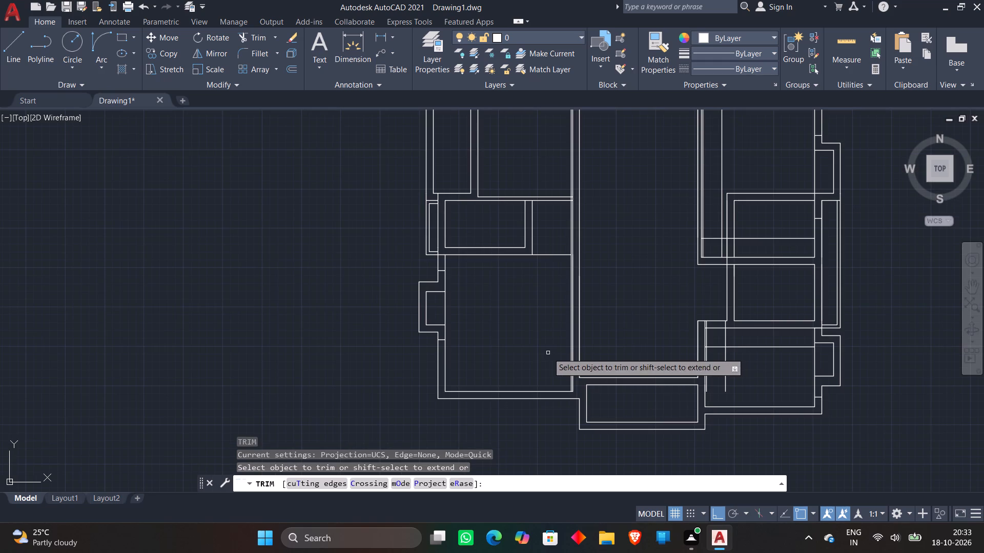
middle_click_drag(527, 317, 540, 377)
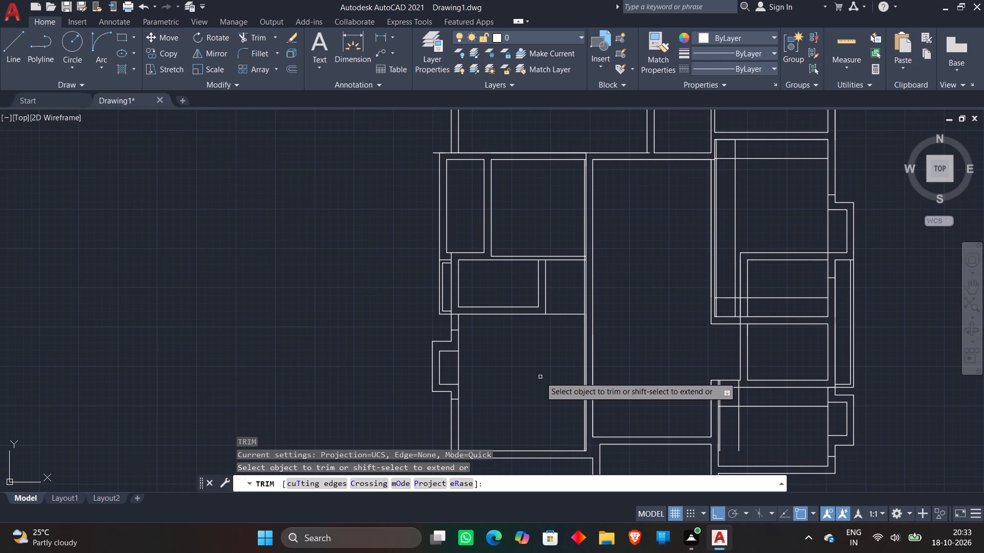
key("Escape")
In the southern half's west rooms, offset by 2' the east wall's 2" offset line west, the southern room's north wall line south, and the northern room's south wall line north.
key("o")
key("Return")
key("Return")
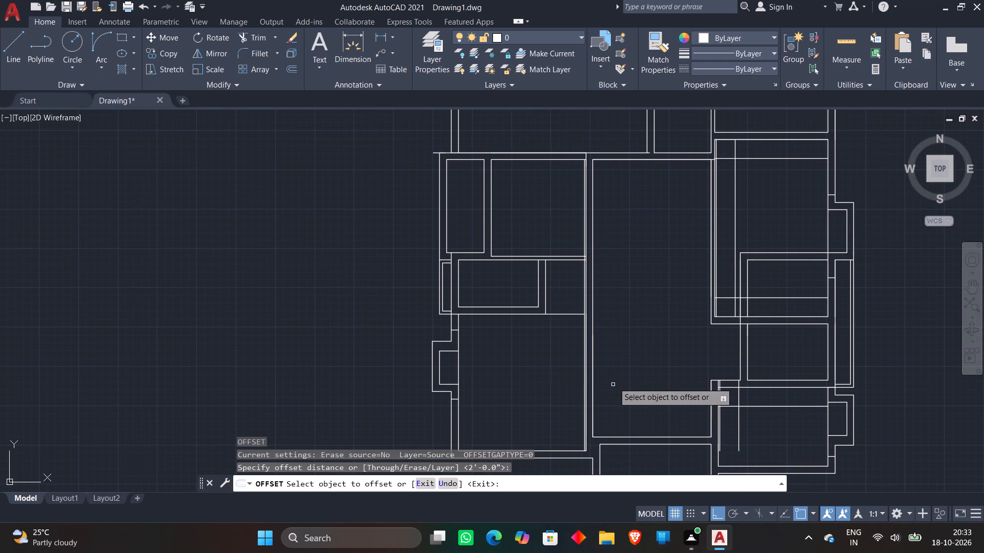
scroll(589, 327, "up", 2)
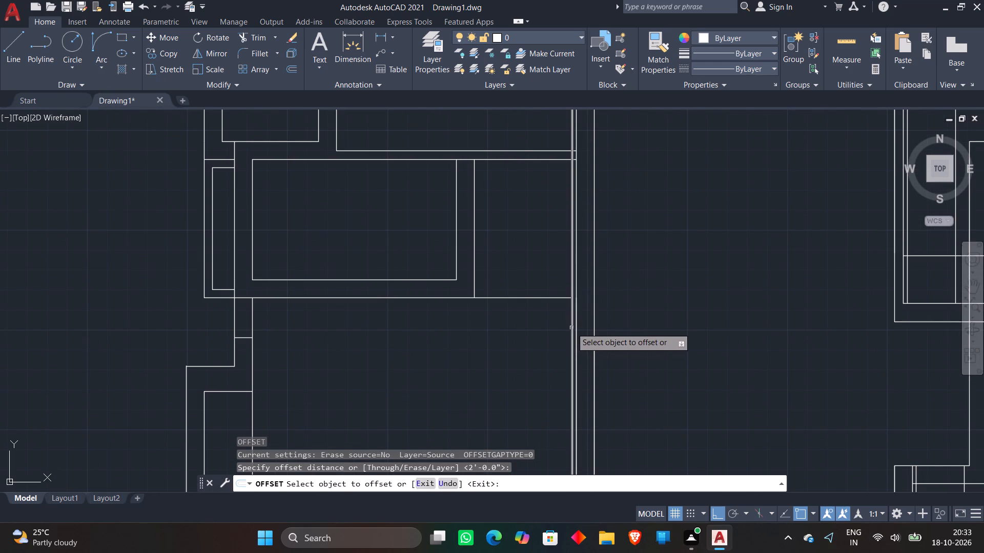
left_click(571, 328)
left_click(466, 335)
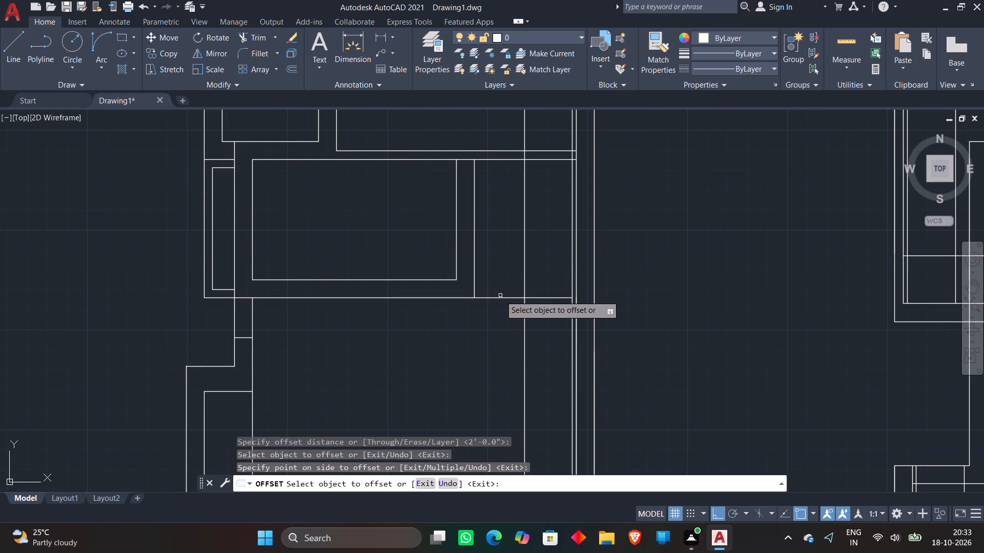
left_click(500, 296)
left_click(481, 354)
scroll(552, 271, "down", 2)
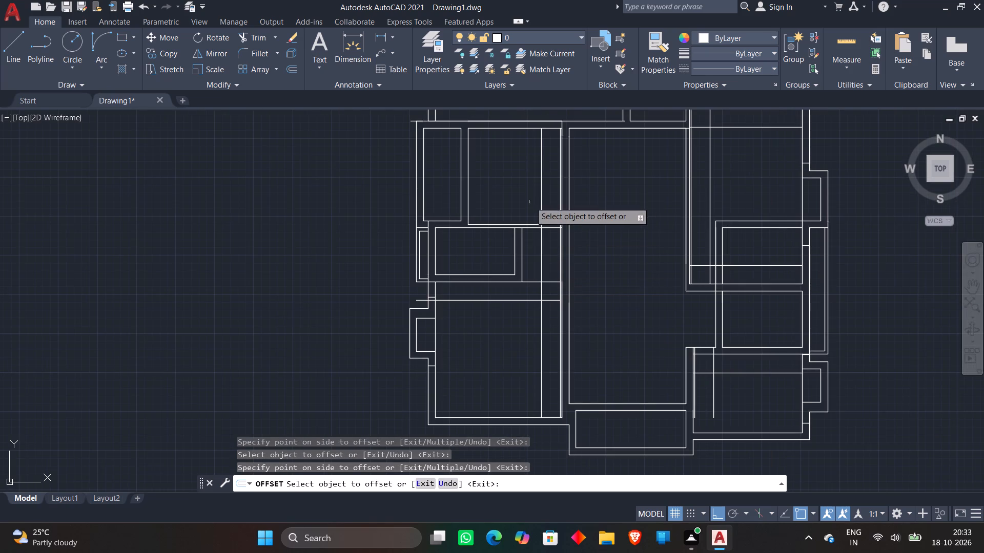
scroll(528, 201, "up", 3)
left_click(491, 297)
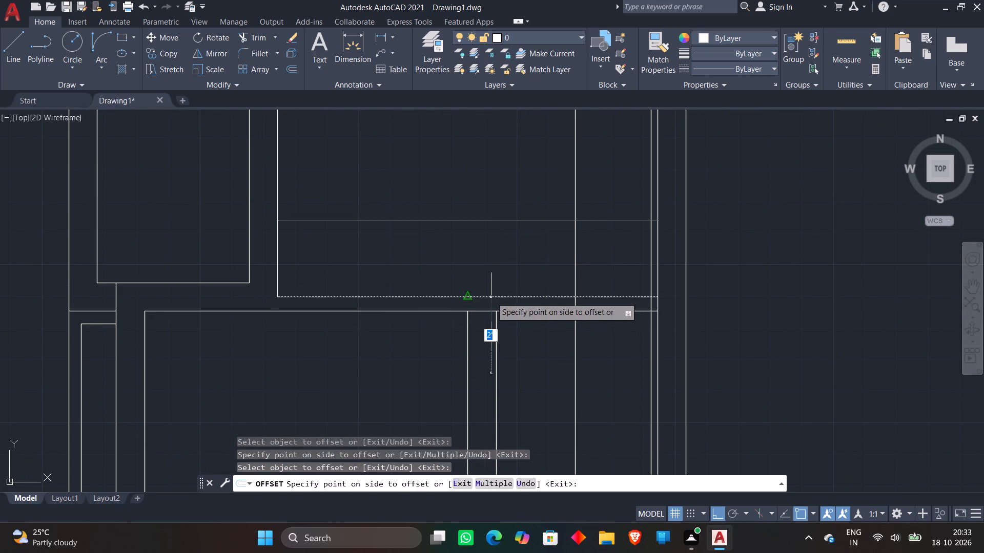
left_click(503, 232)
scroll(504, 206, "down", 2)
key("Escape")
scroll(504, 207, "down", 1)
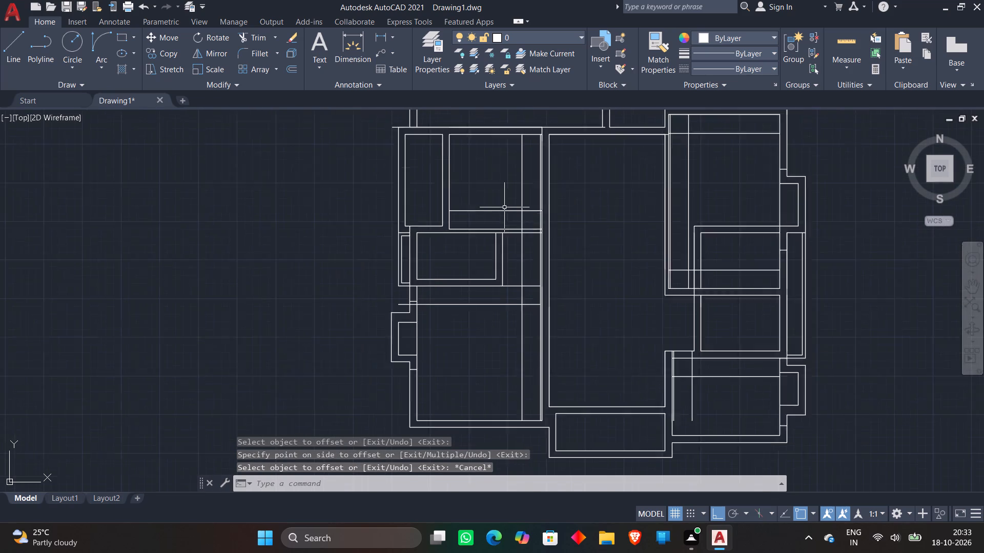
scroll(504, 207, "down", 1)
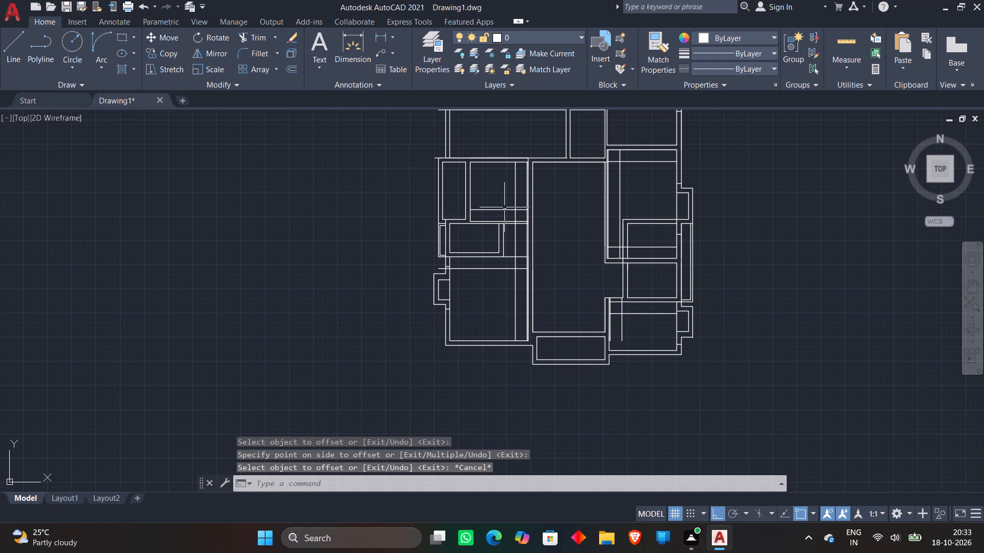
Trim the offset lines in the northeast corner room to a 2' door square at its southwest corner, 2" off the west wall.
middle_click_drag(366, 216, 366, 332)
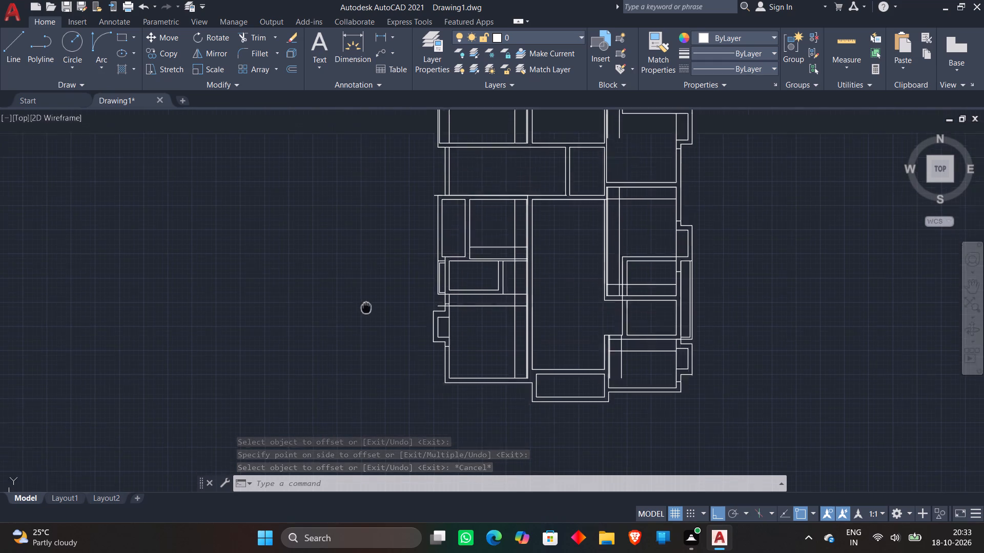
middle_click_drag(366, 332, 363, 443)
middle_click_drag(574, 199, 572, 249)
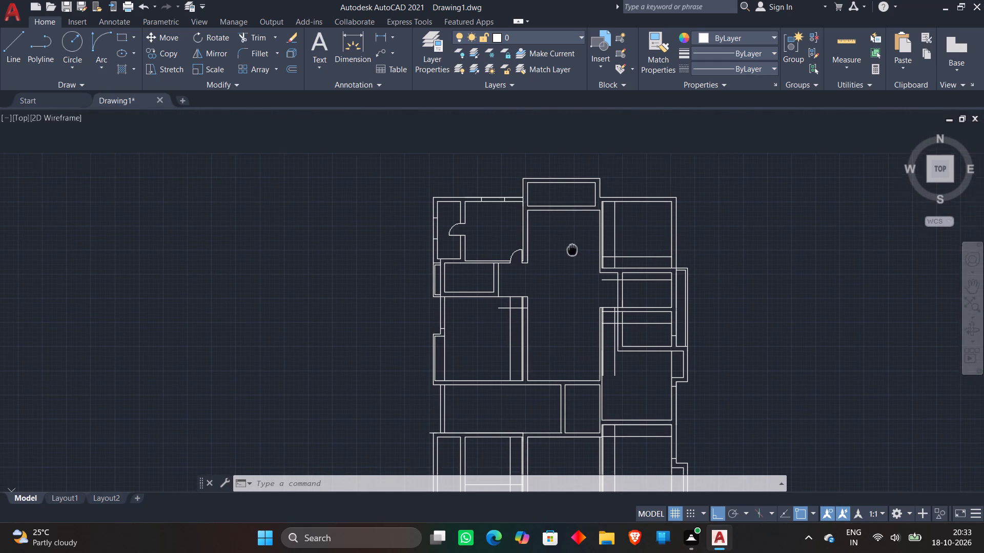
middle_click_drag(572, 249, 572, 253)
scroll(632, 245, "up", 4)
type("tr")
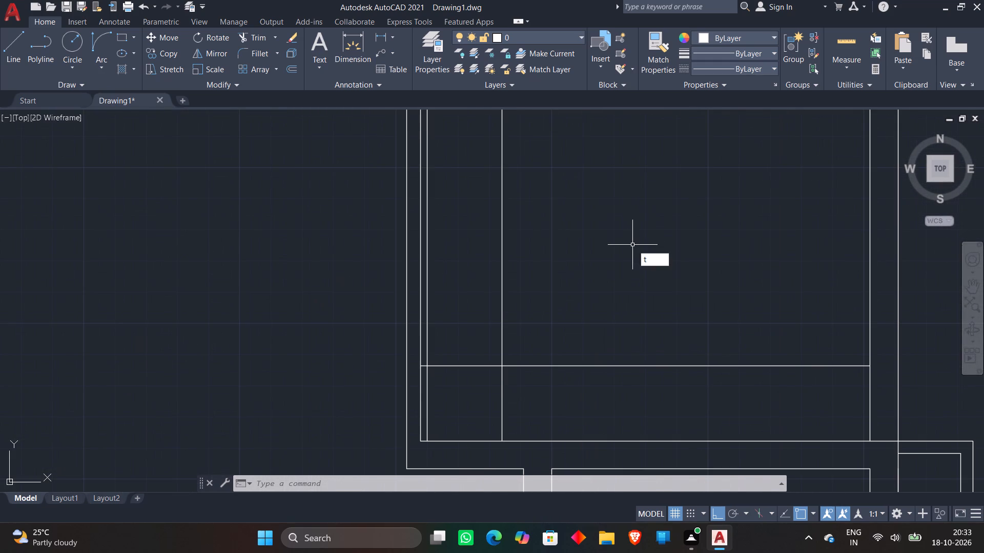
key("space")
left_click(494, 312)
left_click(570, 397)
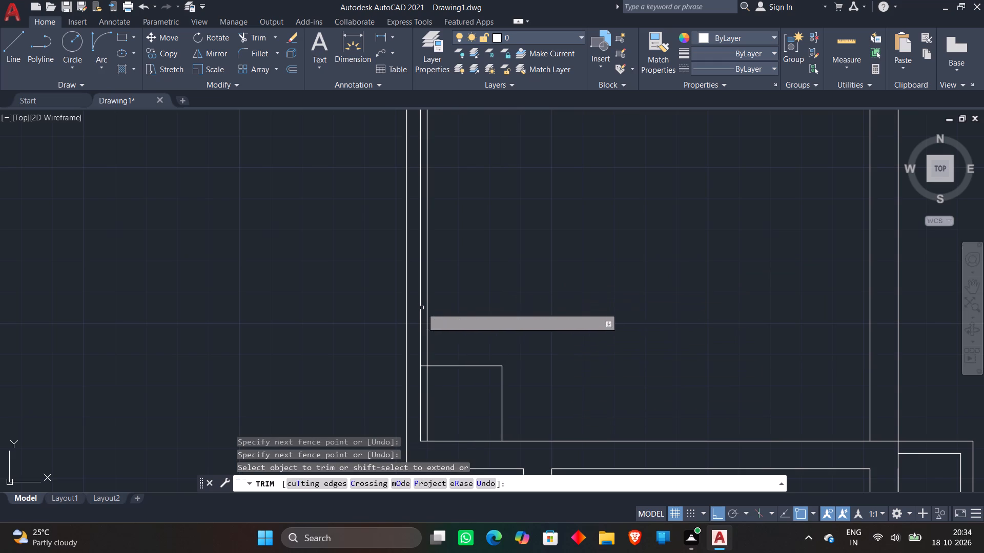
left_click(427, 318)
scroll(433, 359, "up", 2)
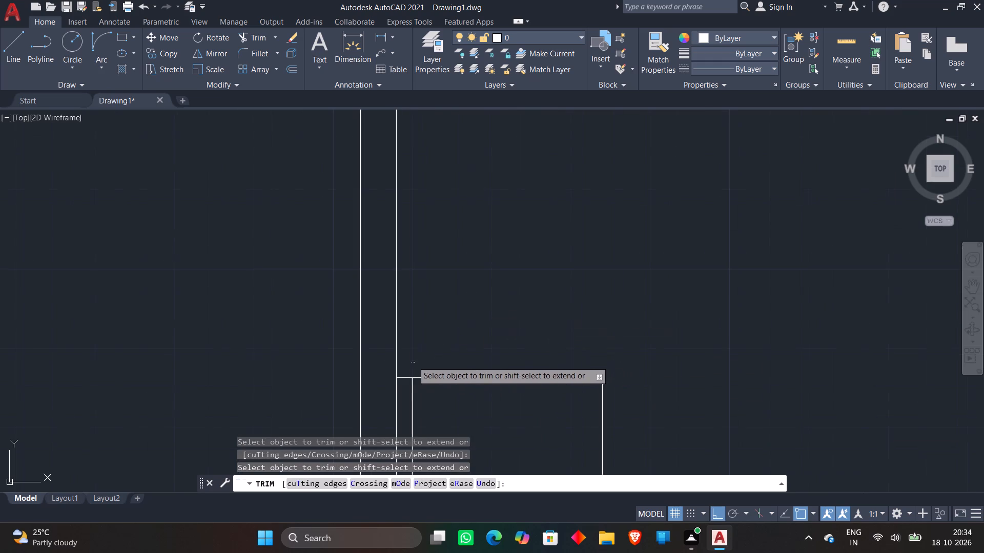
left_click(403, 376)
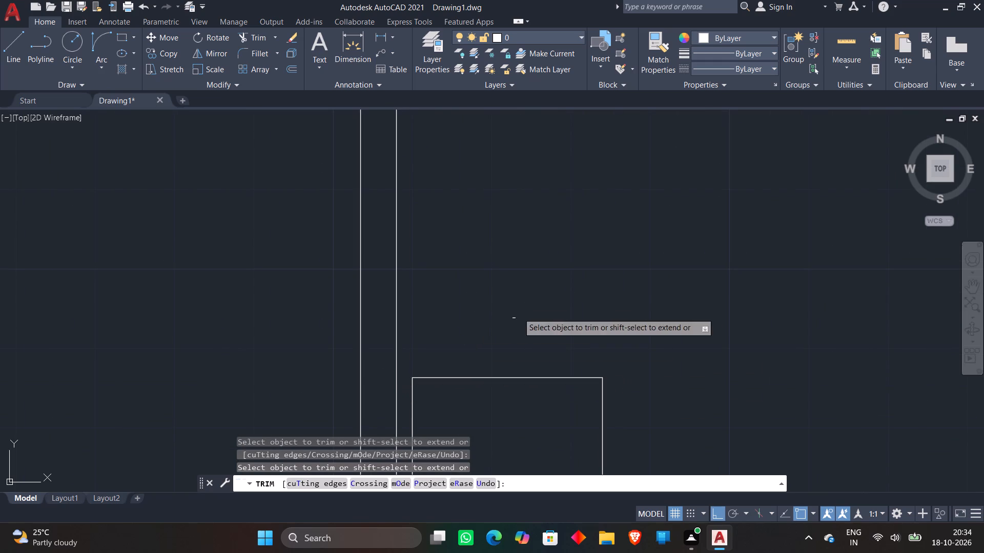
scroll(543, 274, "down", 2)
key("Escape")
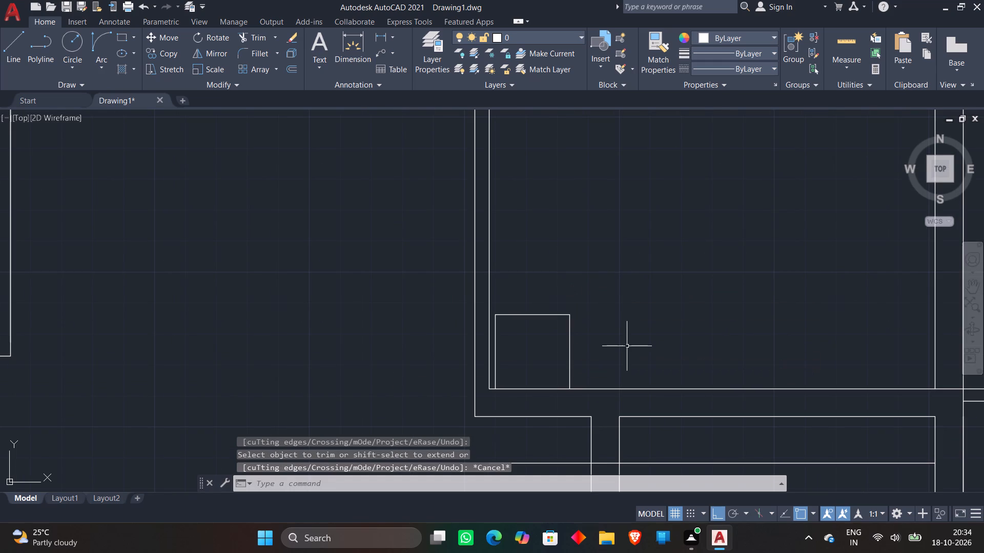
Extend both vertical sides of the northeast room's door square south across the wall to its outer line.
type("ex")
key("space")
left_click(496, 350)
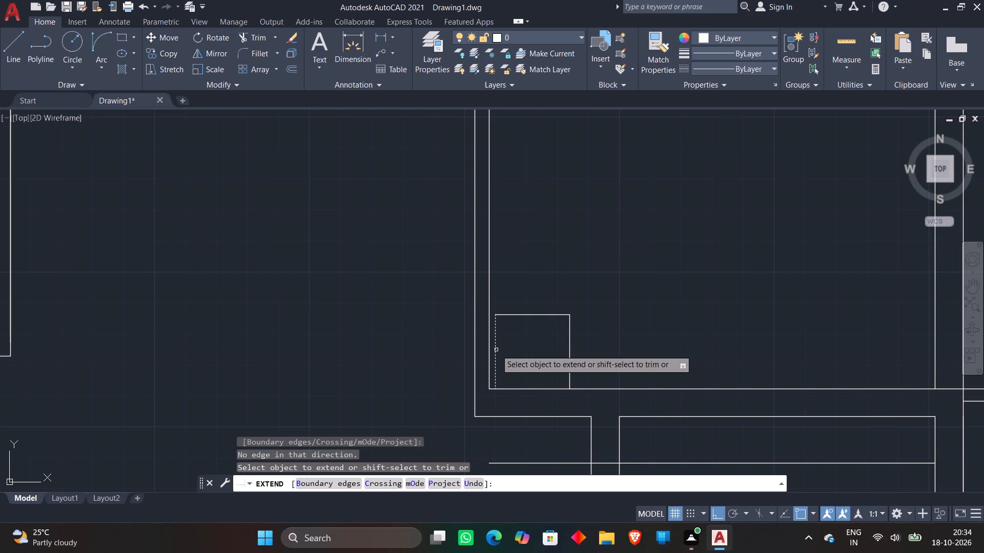
left_click(498, 363)
left_click(612, 352)
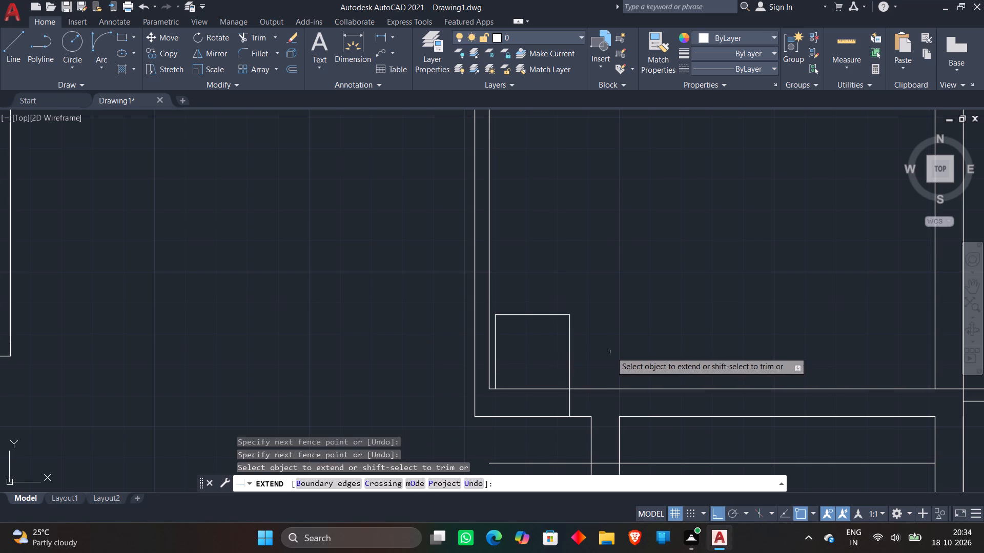
left_click(507, 363)
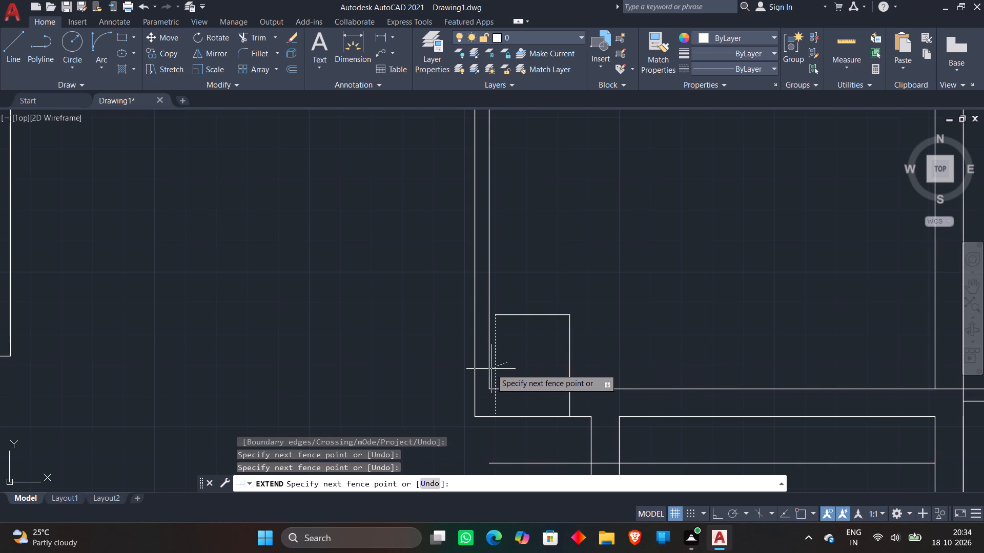
left_click(491, 369)
key("Escape")
scroll(634, 272, "down", 3)
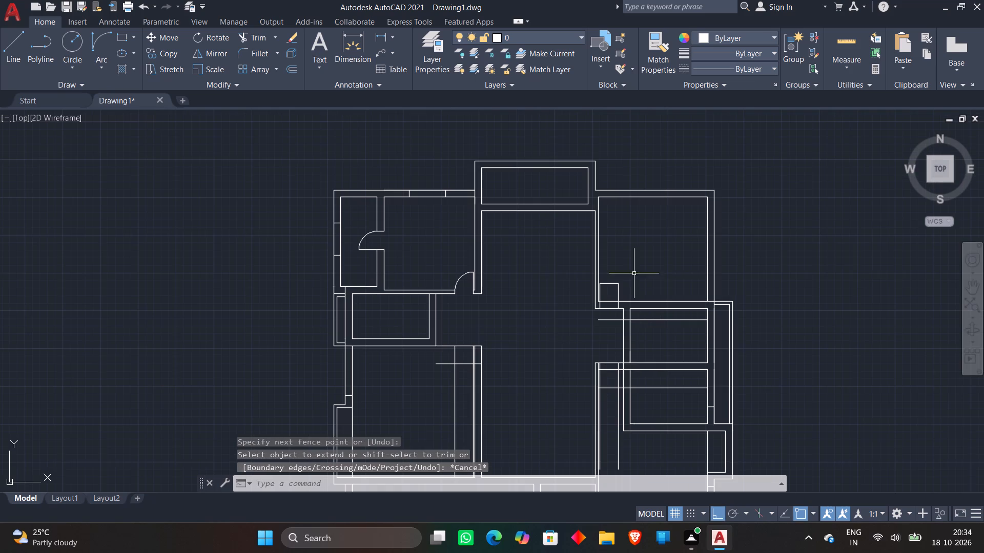
Draw a three-sided door outline 2' wide and 2'9" deep on the small west room's south wall, starting from the outer line's midpoint.
middle_click_drag(482, 334, 592, 253)
scroll(513, 223, "up", 2)
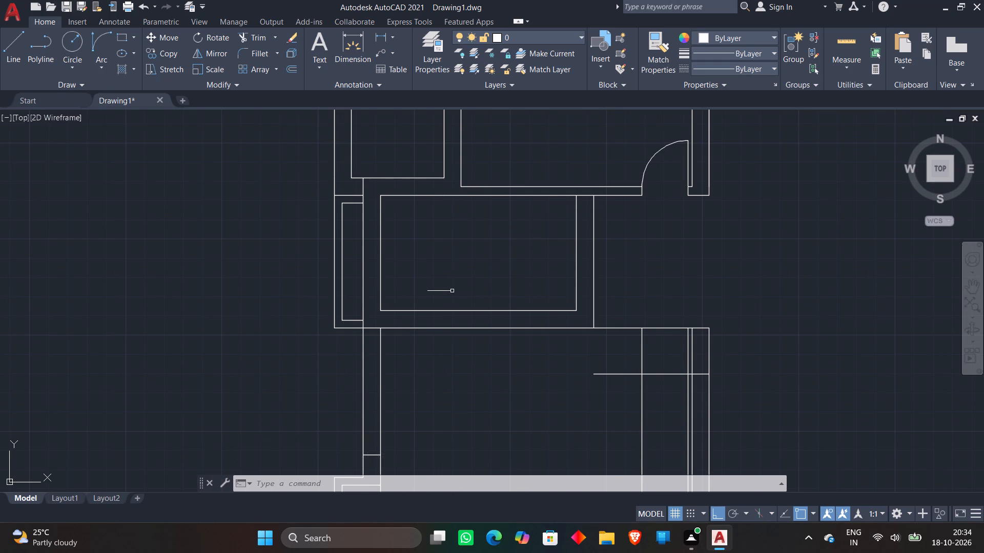
key("l")
key("Return")
left_click(462, 328)
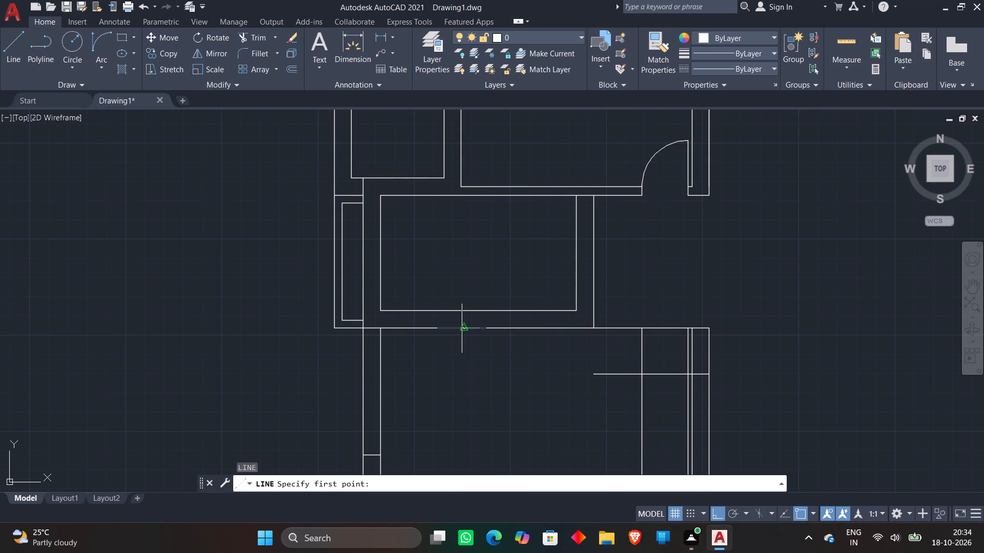
type("2'9\"")
key("Return")
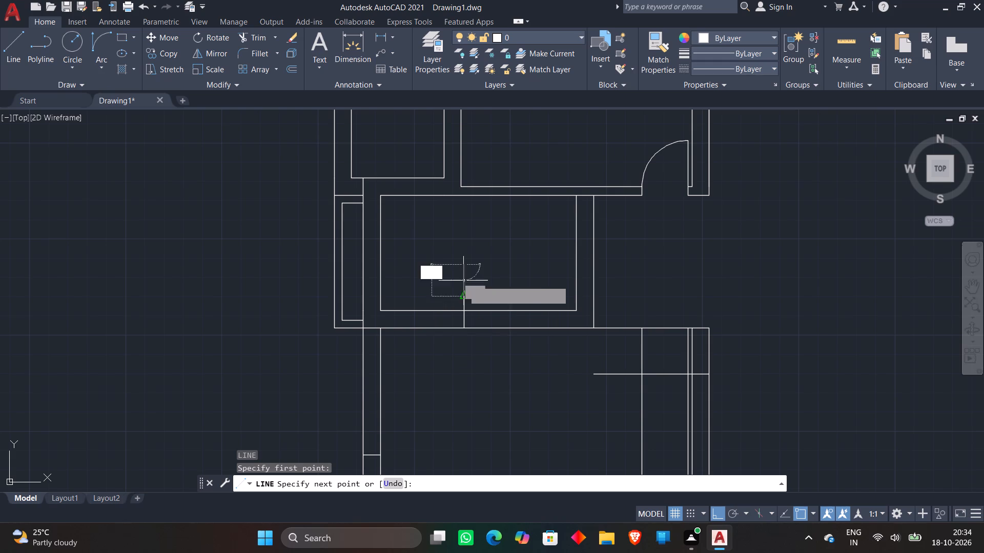
type("2'")
key("Return")
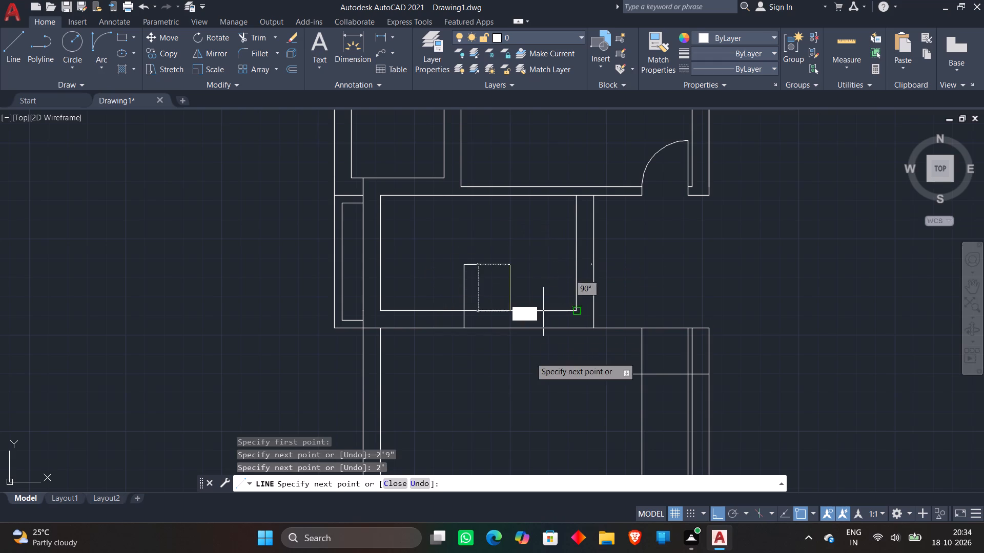
type("2'9\"")
key("Return")
key("Escape")
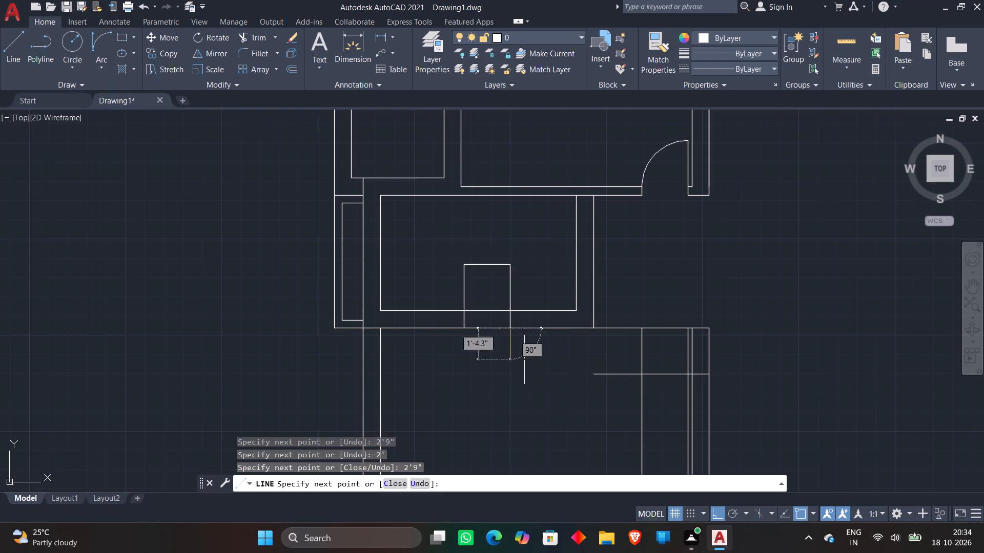
scroll(534, 349, "down", 1)
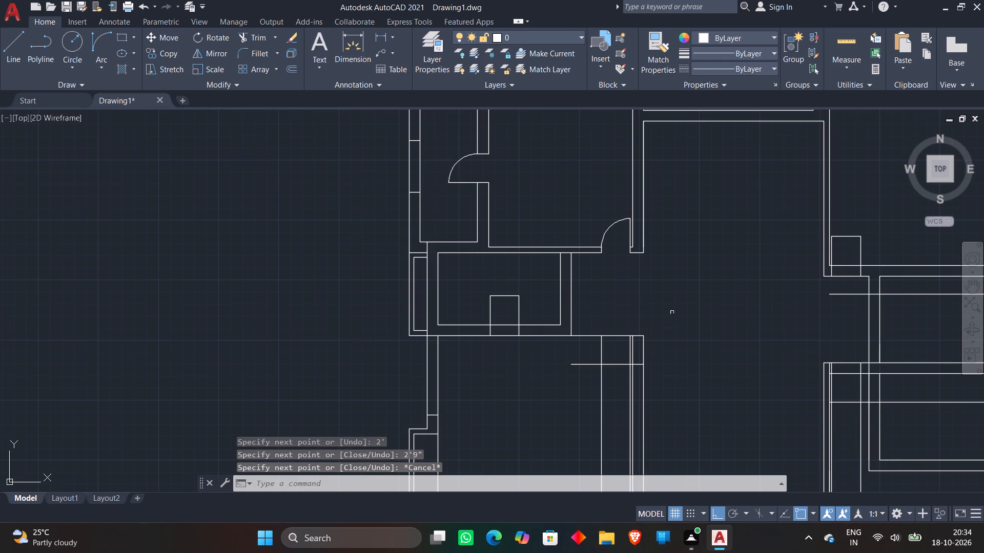
Trim the offset lines in the northern half's large west room to a 2' door square at its northeast corner, 2" off the east wall.
middle_click_drag(672, 312, 527, 259)
scroll(500, 268, "up", 1)
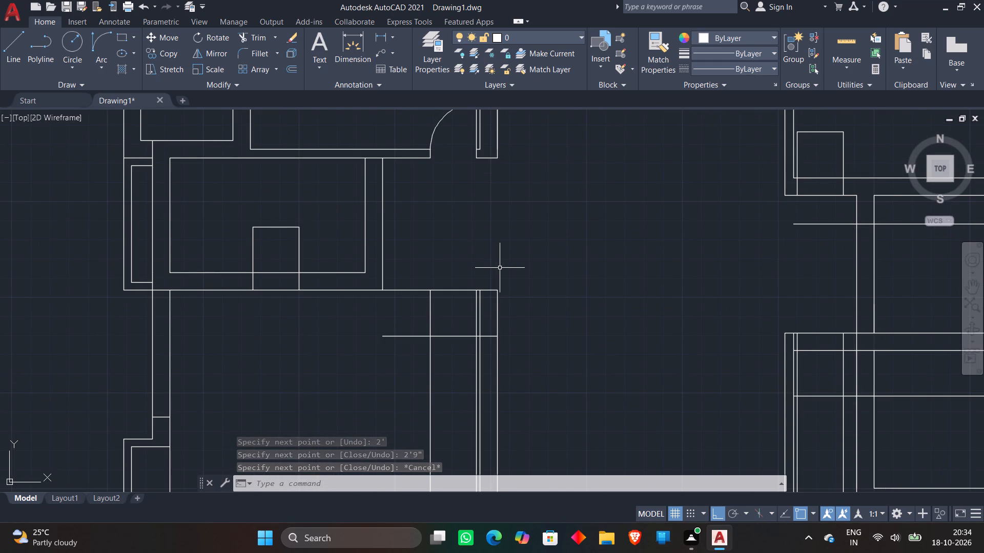
type("tr")
key("space")
scroll(470, 333, "up", 3)
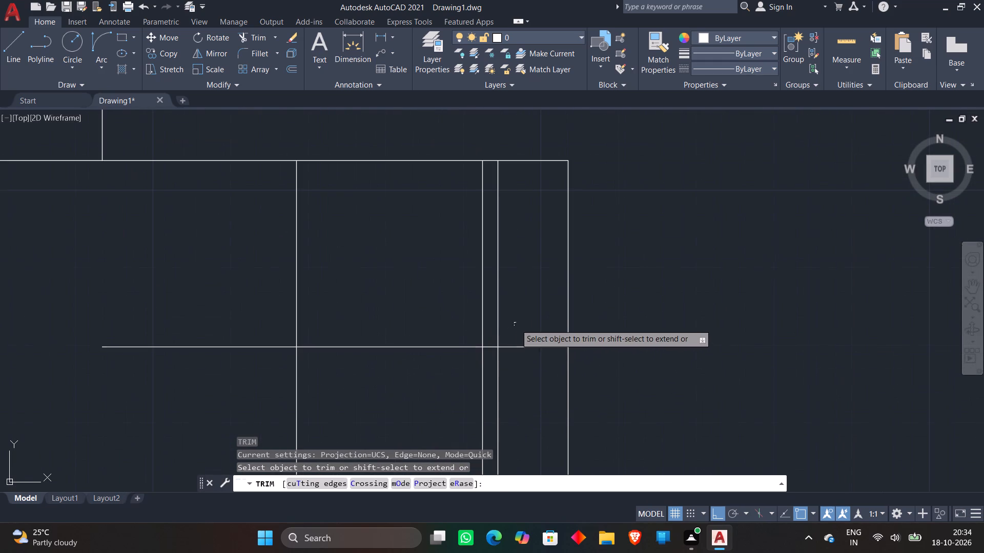
left_click(534, 325)
left_click(522, 371)
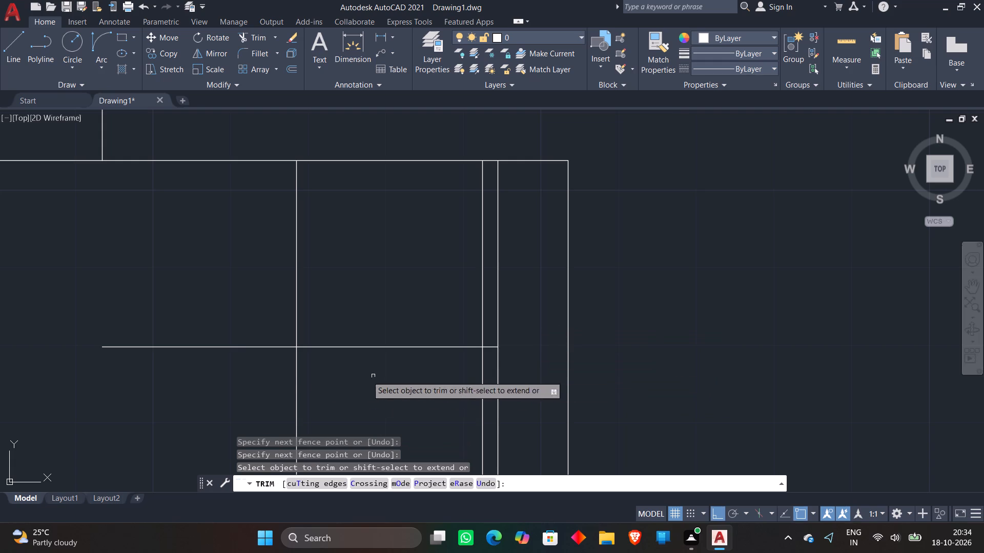
left_click(262, 334)
left_click(317, 377)
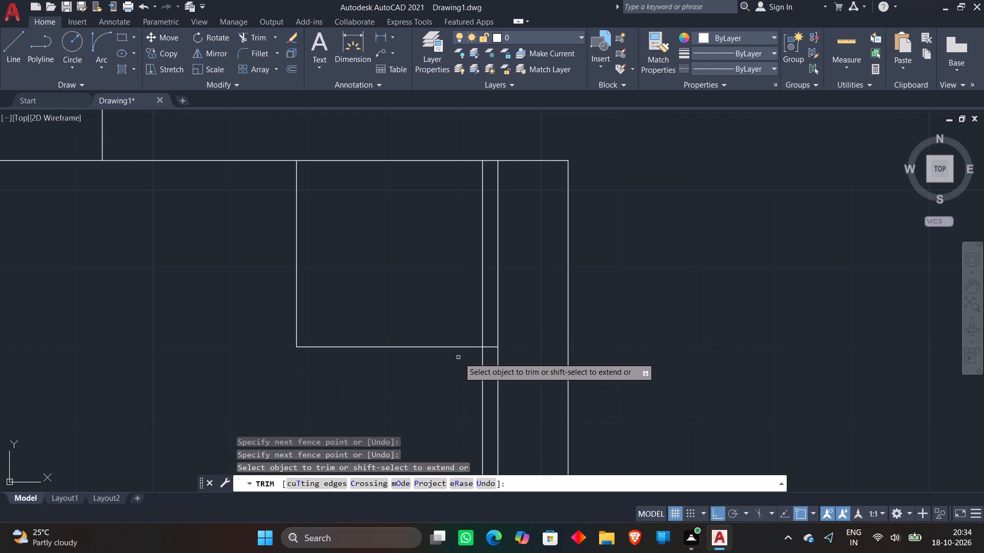
scroll(469, 357, "up", 2)
left_click(518, 319)
left_click(437, 402)
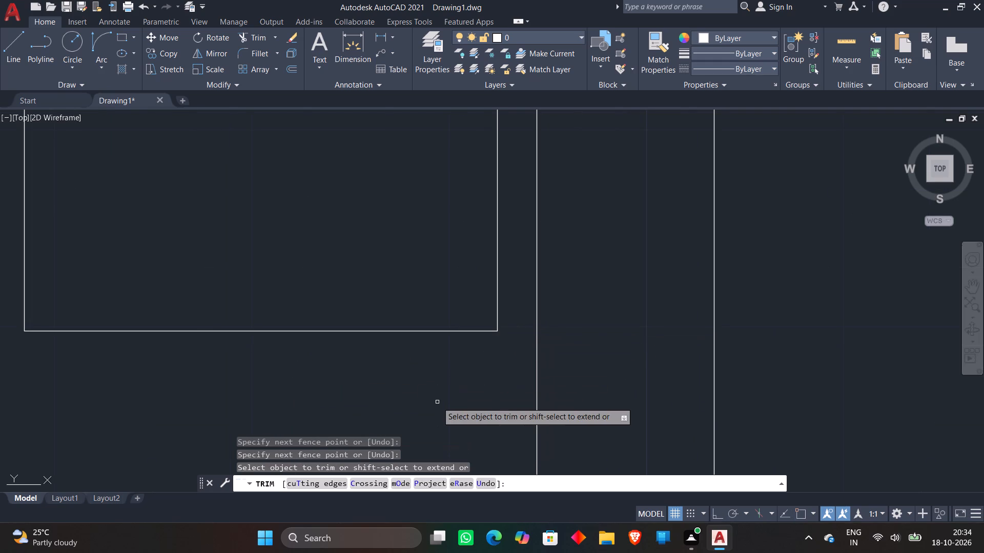
key("Escape")
Erase the stray horizontal 2' offset line south of the northeast corner room, across the small east room.
scroll(435, 386, "down", 4)
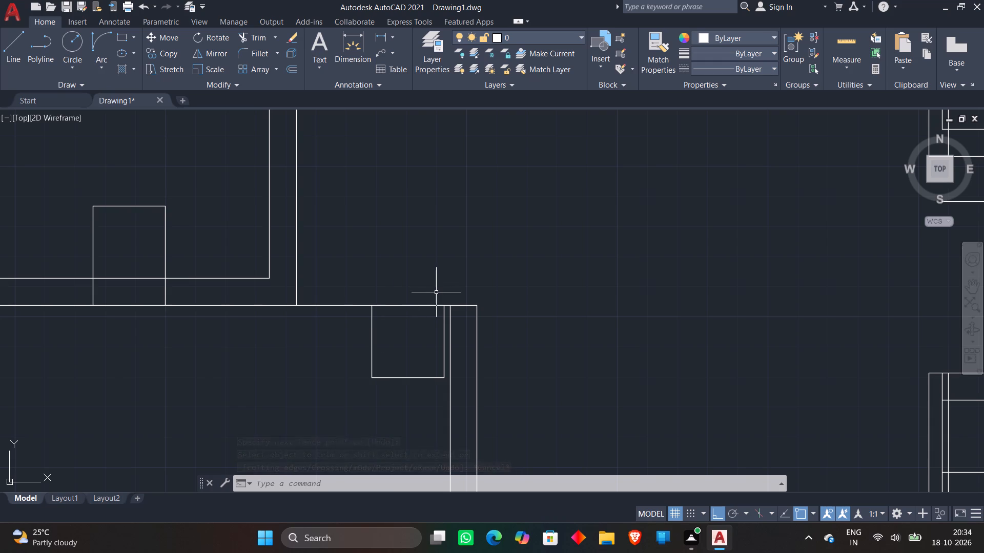
scroll(375, 296, "down", 2)
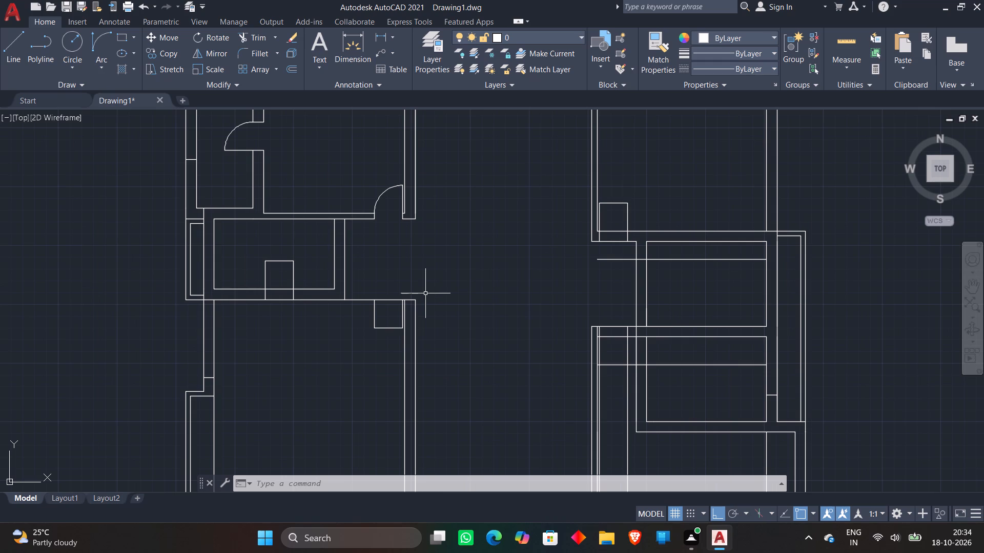
scroll(425, 293, "down", 2)
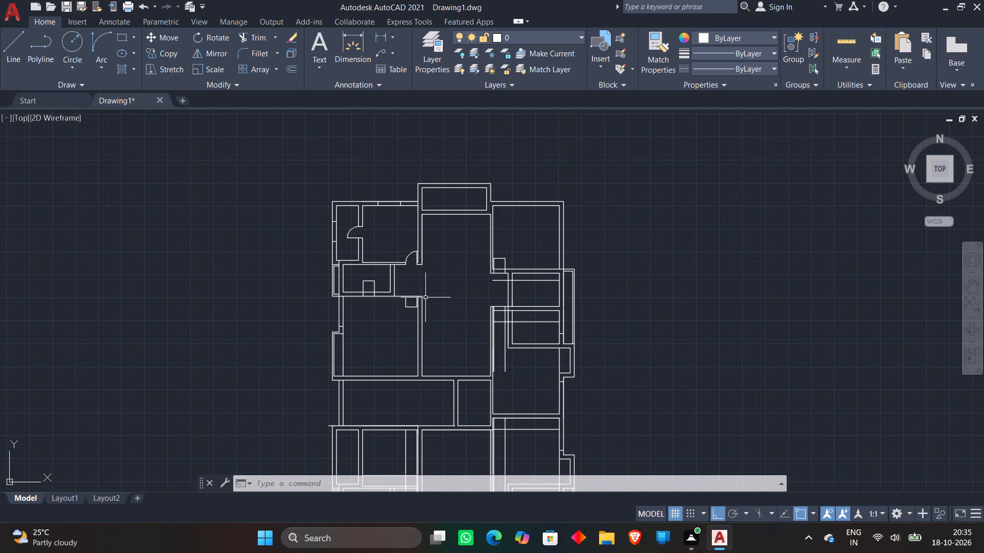
scroll(538, 251, "up", 2)
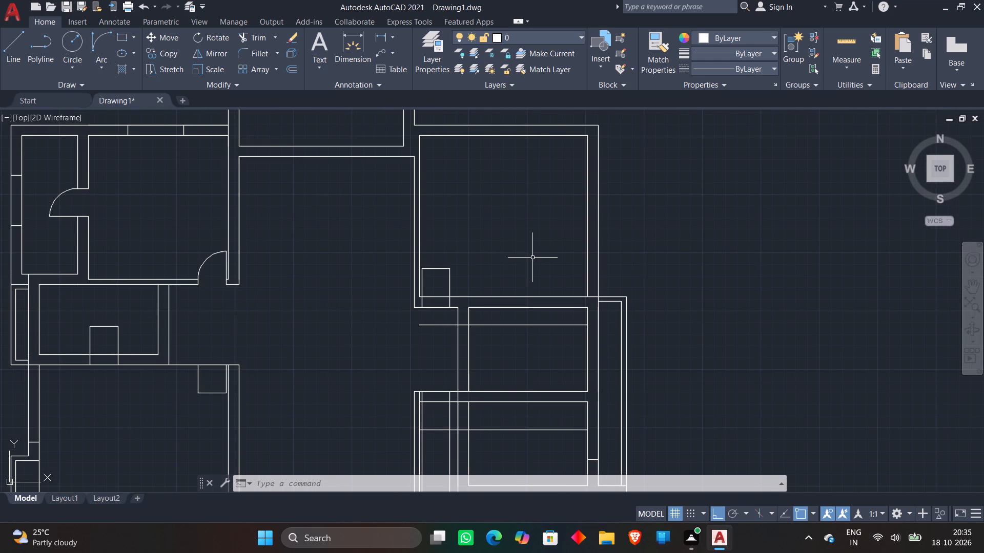
left_click(502, 327)
left_click(502, 325)
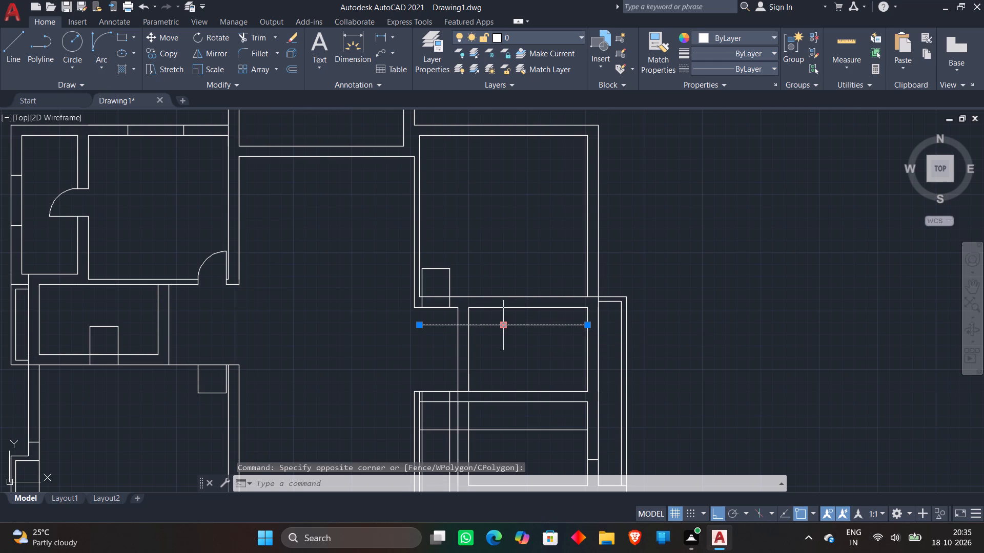
key("Delete")
scroll(532, 289, "up", 2)
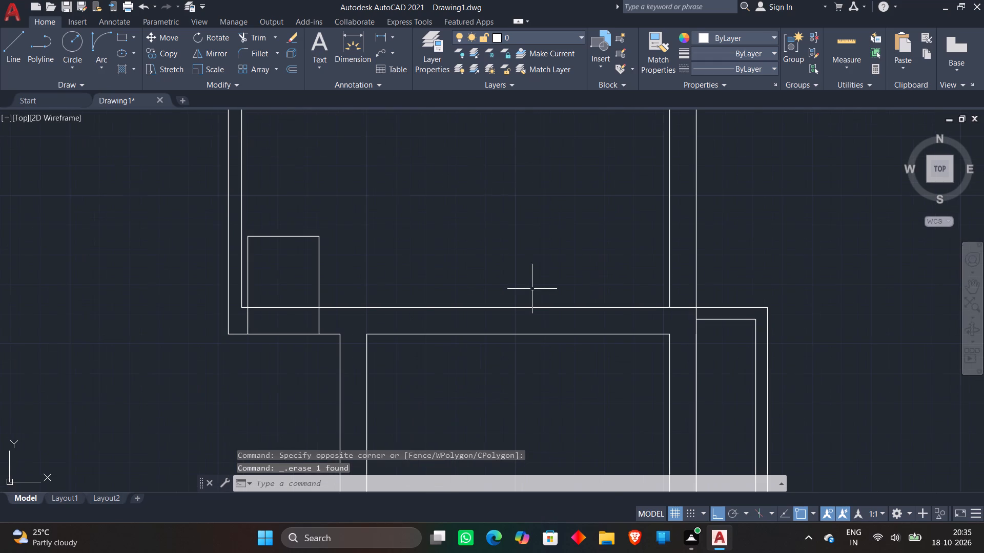
Draw a three-sided door outline 2' wide and 2'9" deep into the small east room, starting from the midpoint of the northeast room's south wall line.
key("l")
key("Return")
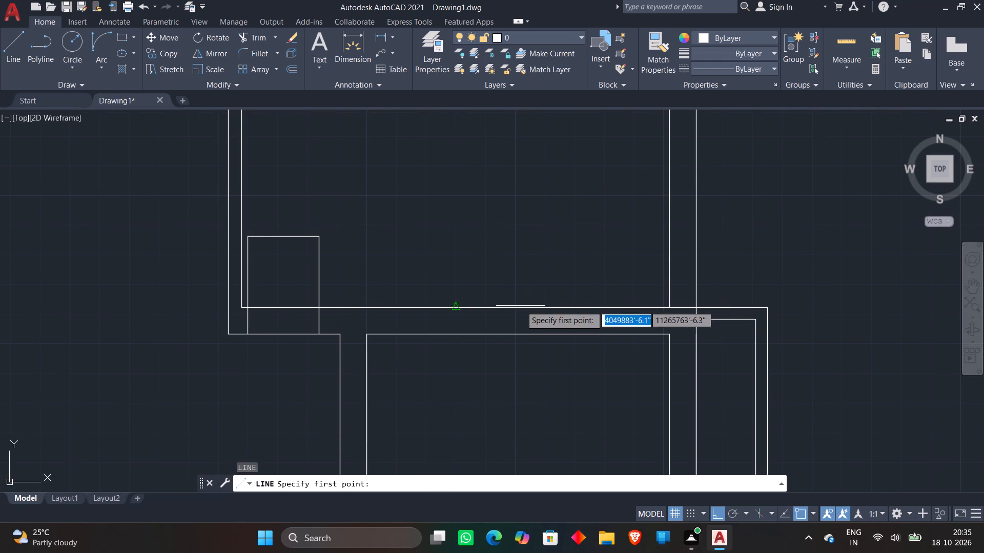
left_click(455, 307)
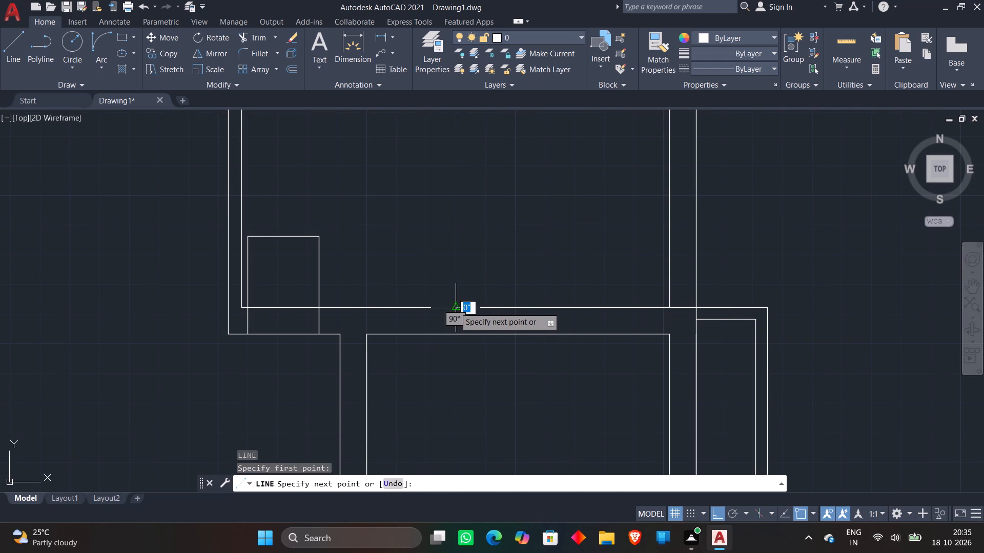
type("2'9\"")
key("Return")
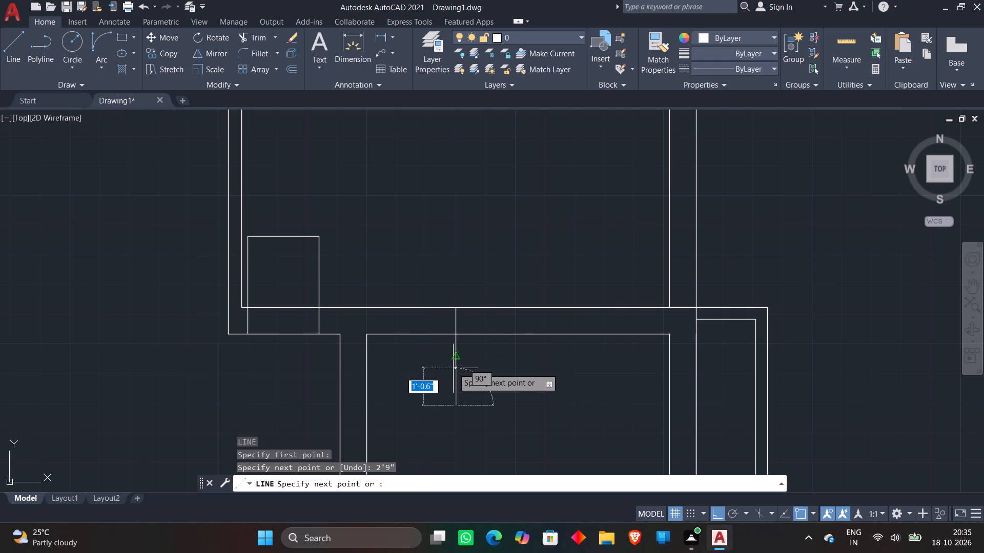
type("2'")
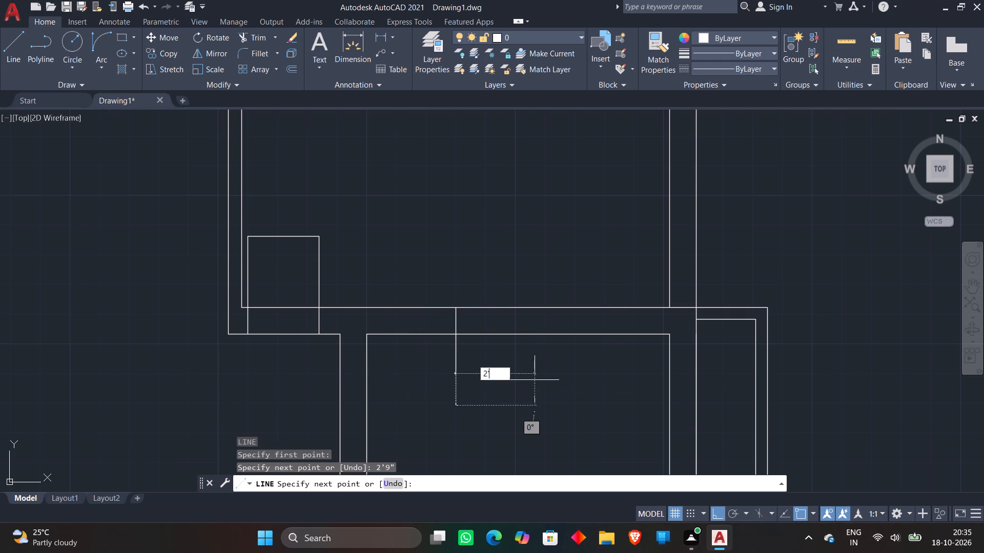
key("Return")
type("2'9\"")
key("Return")
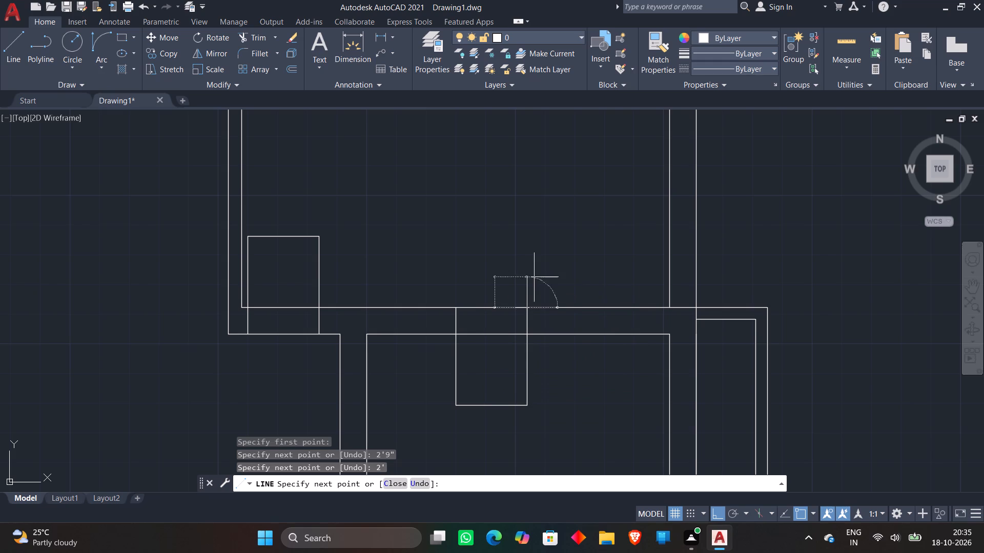
key("Escape")
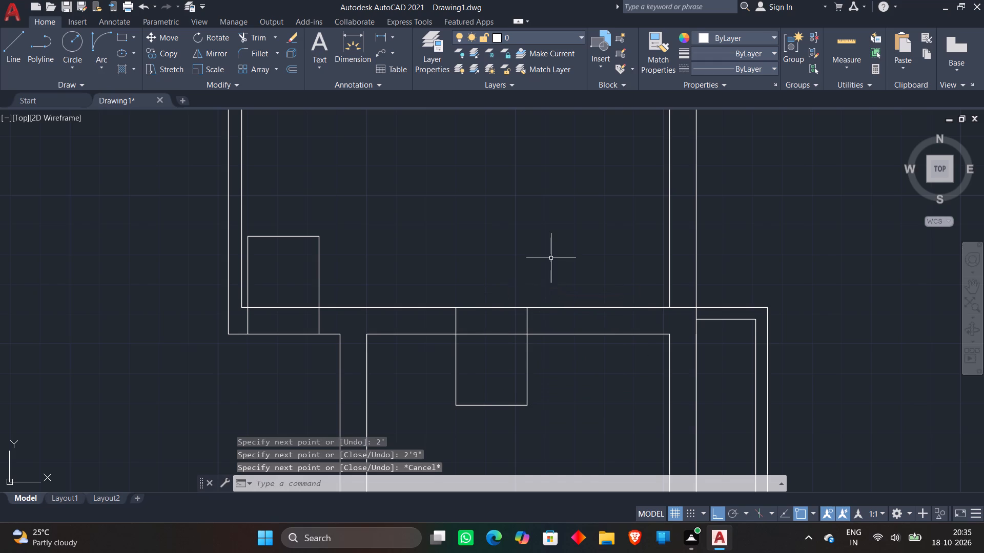
Trim the horizontal line segment crossing the east wall at the northeast room's southeast corner.
scroll(551, 258, "down", 2)
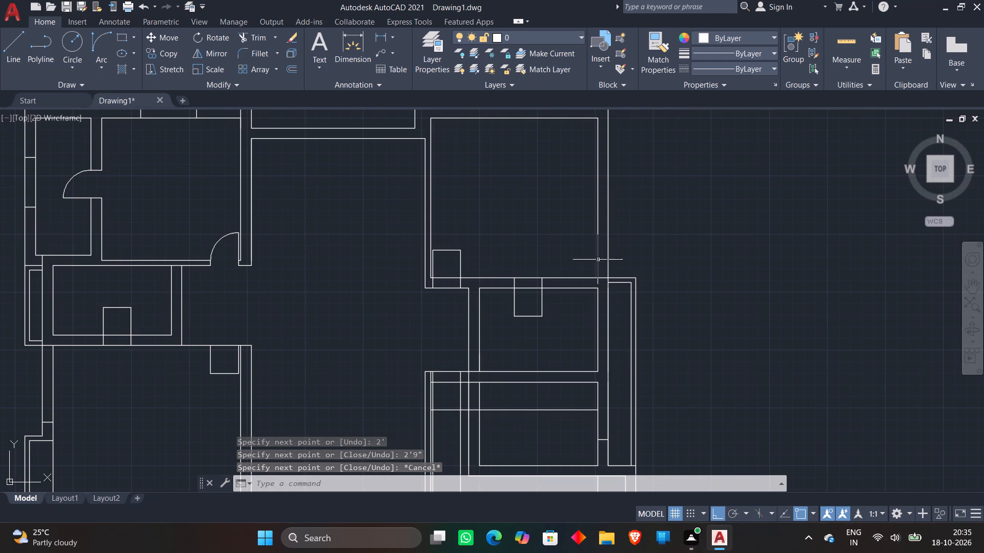
scroll(613, 259, "up", 1)
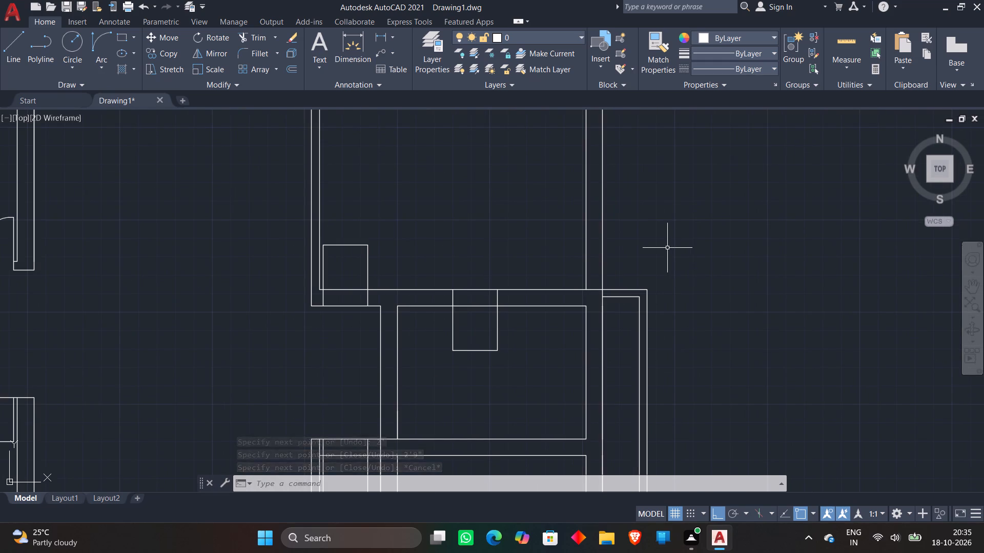
type("tr")
key("space")
left_click(595, 288)
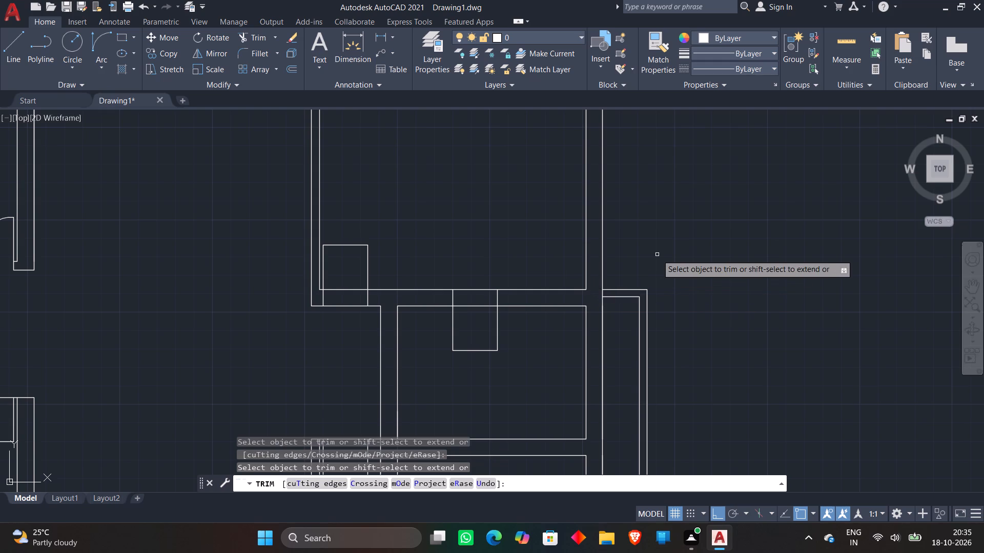
key("Escape")
Offset the west wall line of the northern half's central hall 2" east into the hall.
scroll(657, 254, "down", 2)
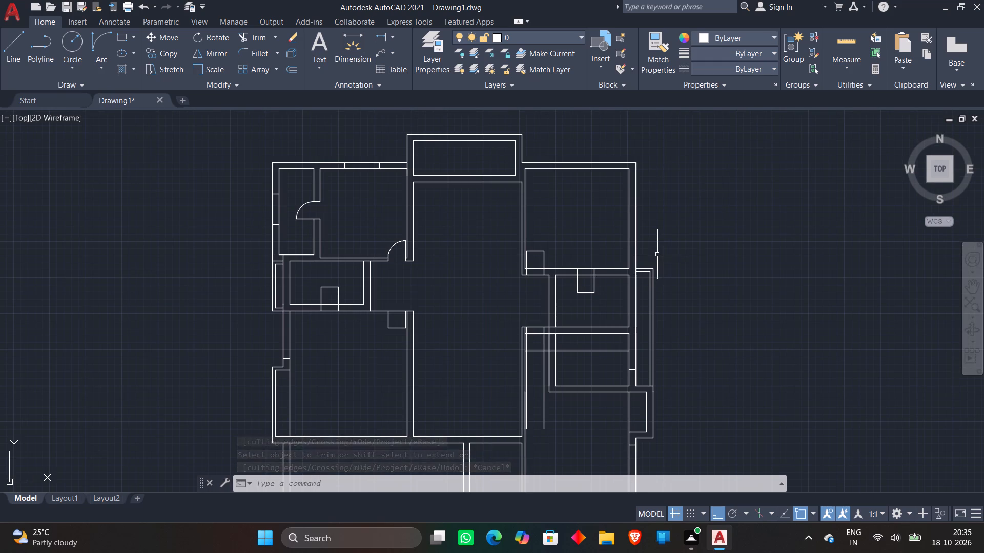
scroll(642, 252, "down", 1)
middle_click_drag(517, 328, 518, 286)
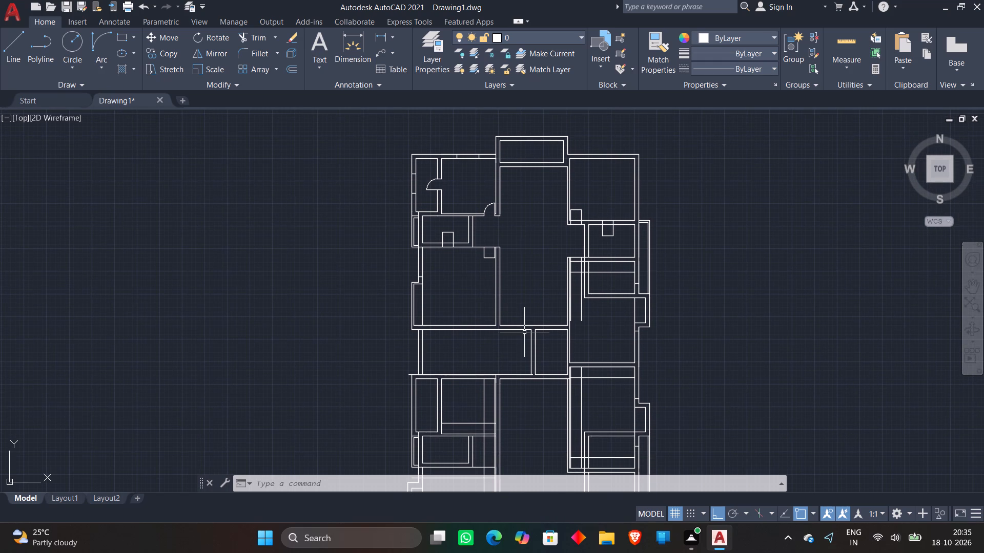
scroll(512, 341, "up", 1)
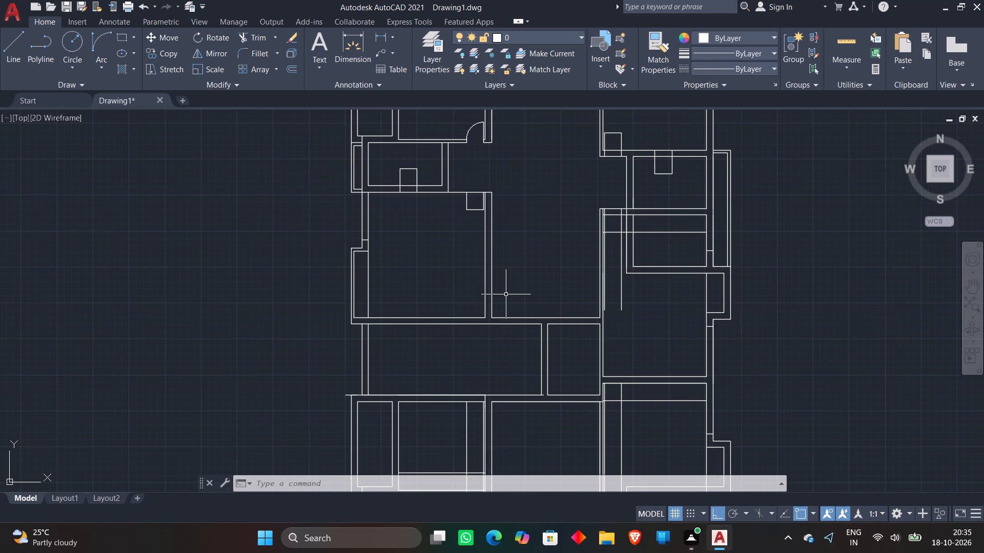
scroll(506, 294, "up", 1)
key("o")
key("Return")
type("2\"")
key("Return")
left_click(482, 306)
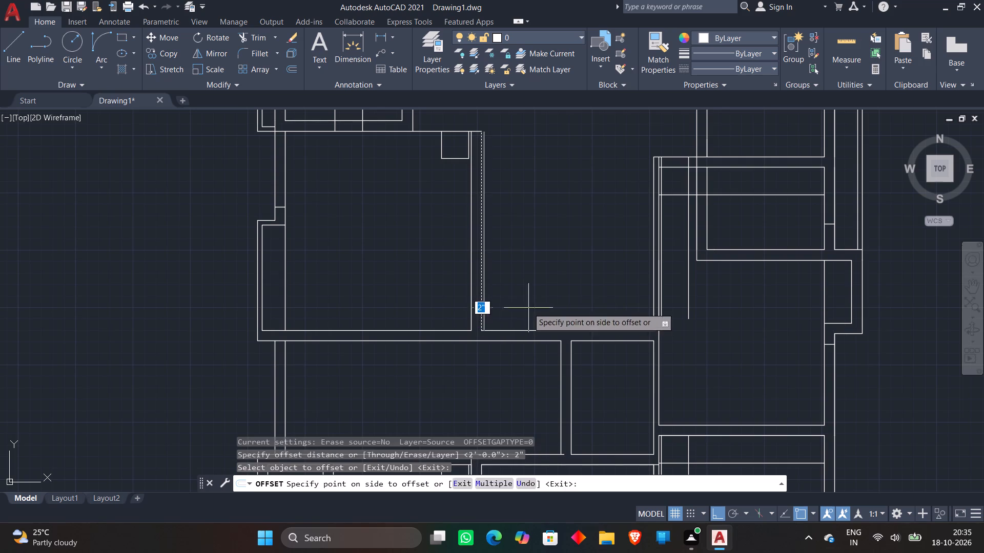
left_click(528, 308)
Offset the west wall lines of the southern half's central hall 2" east near its northwest corner.
scroll(517, 304, "down", 2)
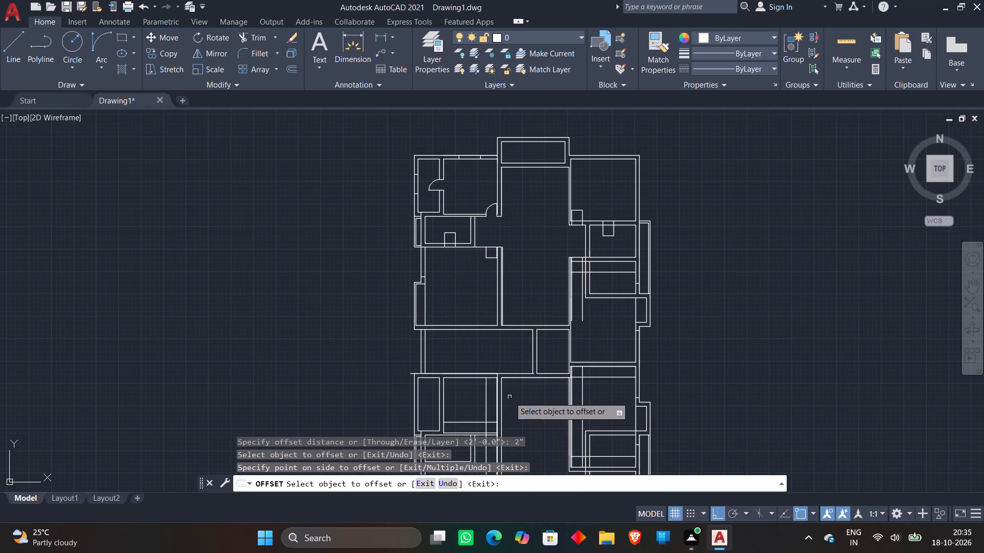
scroll(509, 397, "up", 3)
left_click(470, 358)
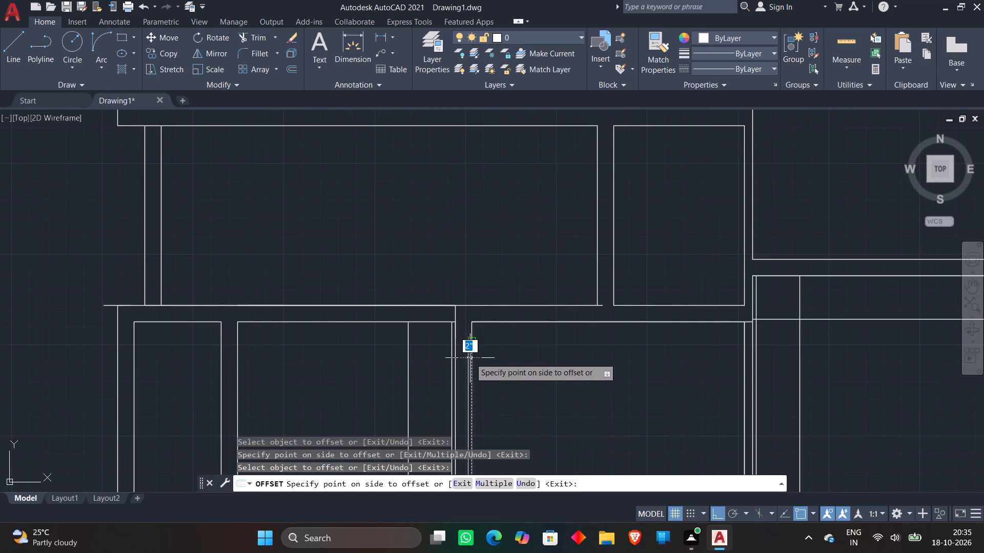
left_click(504, 355)
left_click(471, 333)
left_click(493, 335)
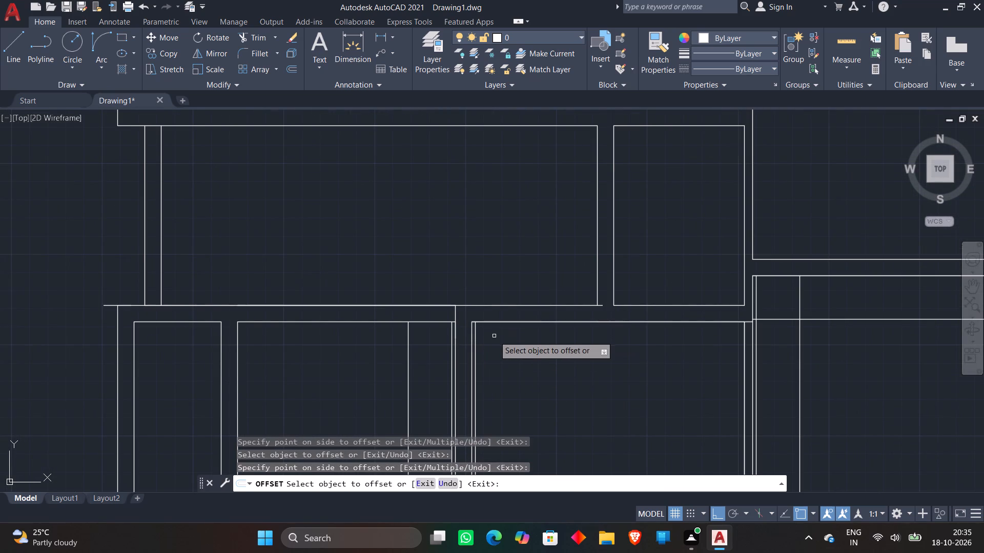
key("Escape")
In the southern central hall, offset the 2" lines 2' east and the north wall line 2' south.
key("o")
key("Return")
type("2'")
key("Return")
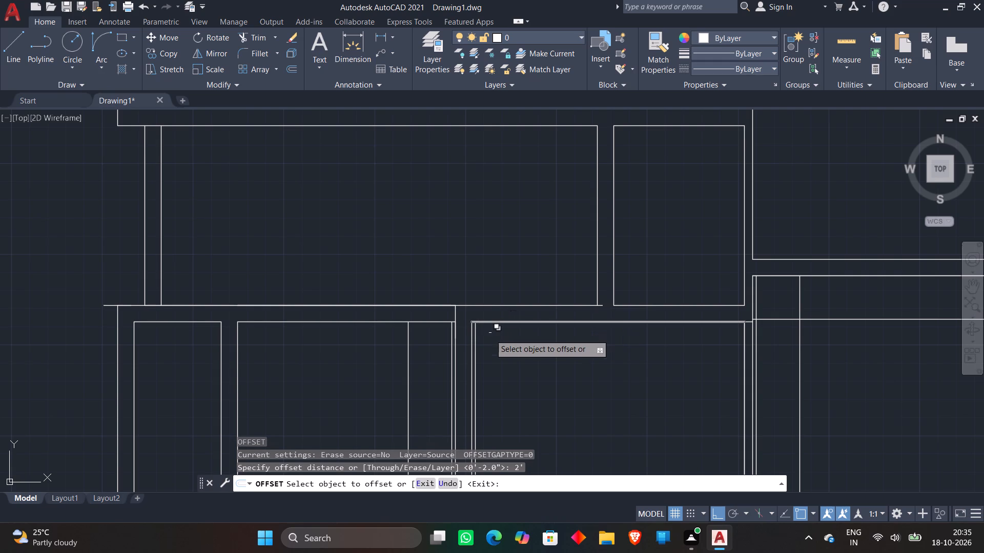
left_click(476, 342)
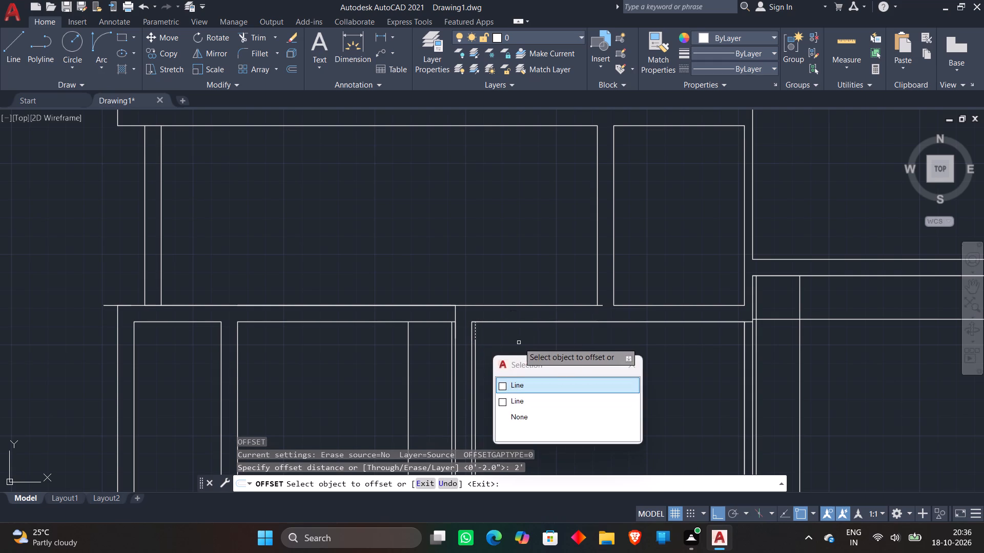
left_click(519, 343)
left_click(475, 362)
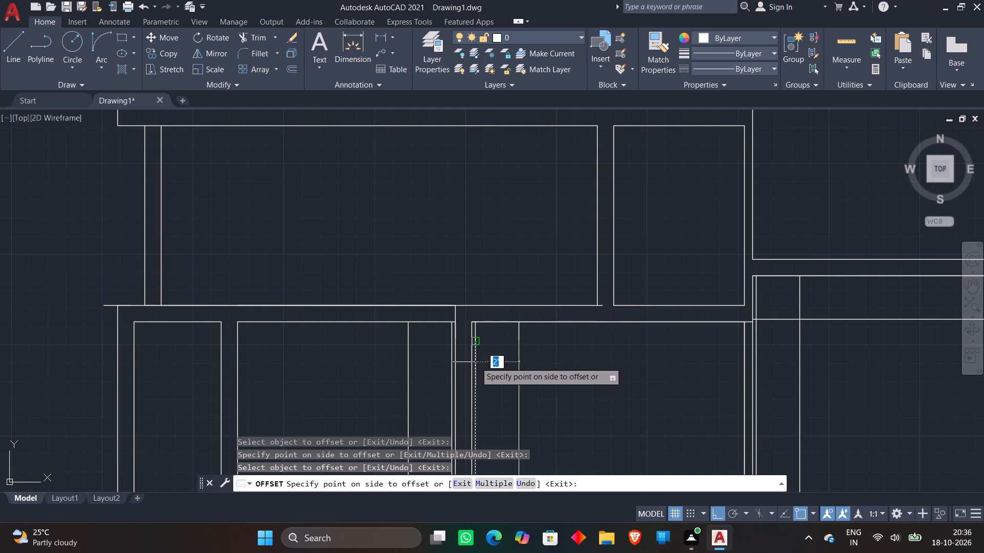
left_click(531, 366)
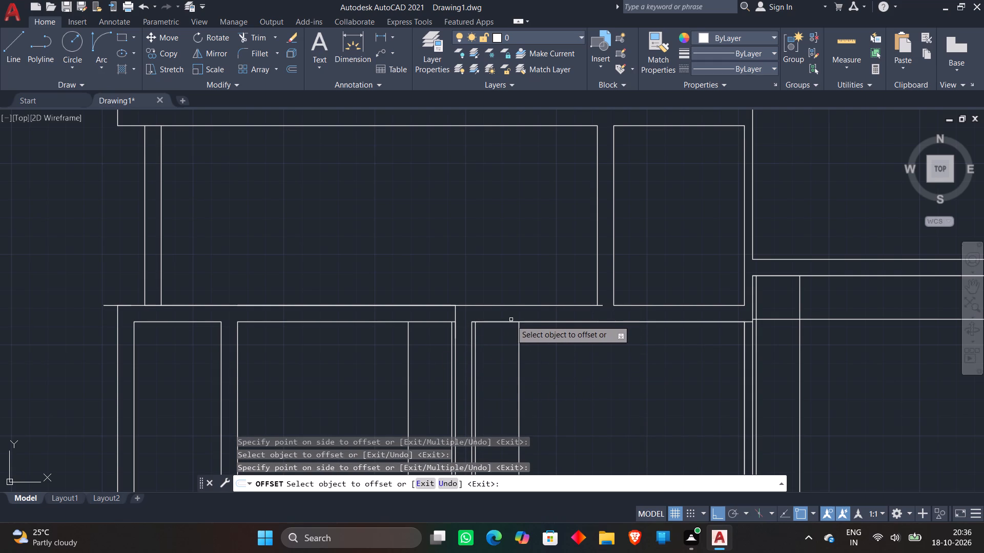
left_click(511, 320)
left_click(506, 359)
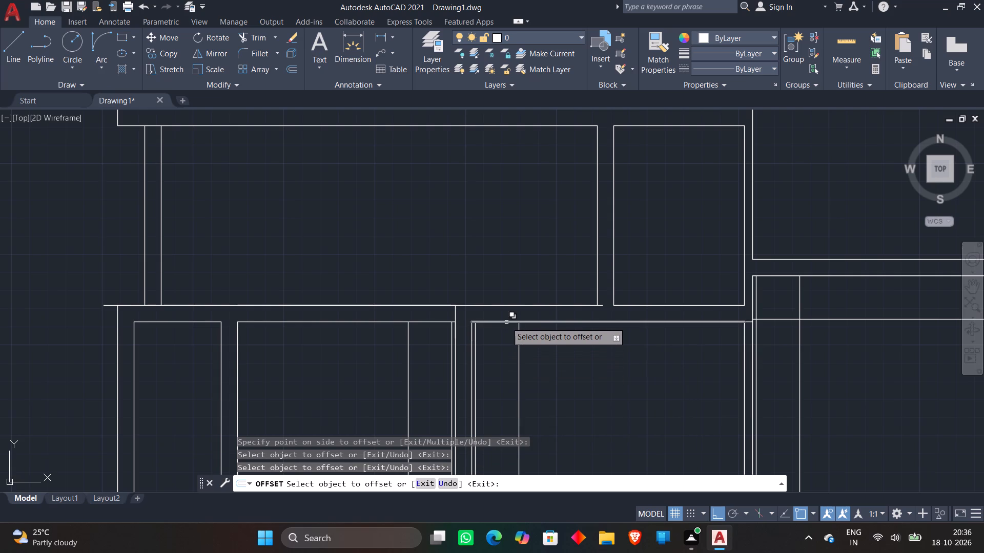
left_click(506, 324)
left_click(499, 359)
In the northern central hall, offset the south wall line 2' north and the 2" line 2' east.
scroll(529, 232, "down", 2)
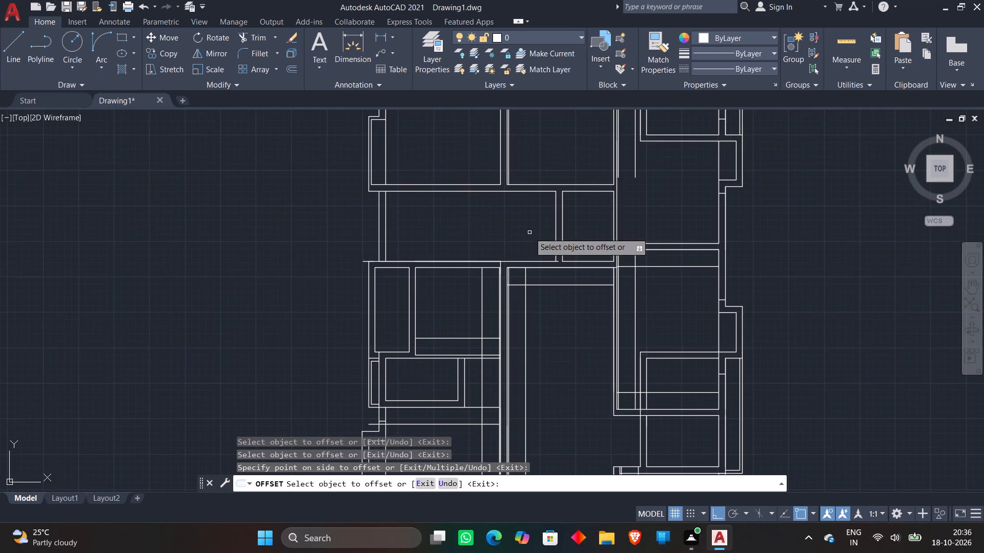
middle_click_drag(529, 232, 534, 352)
scroll(520, 267, "up", 4)
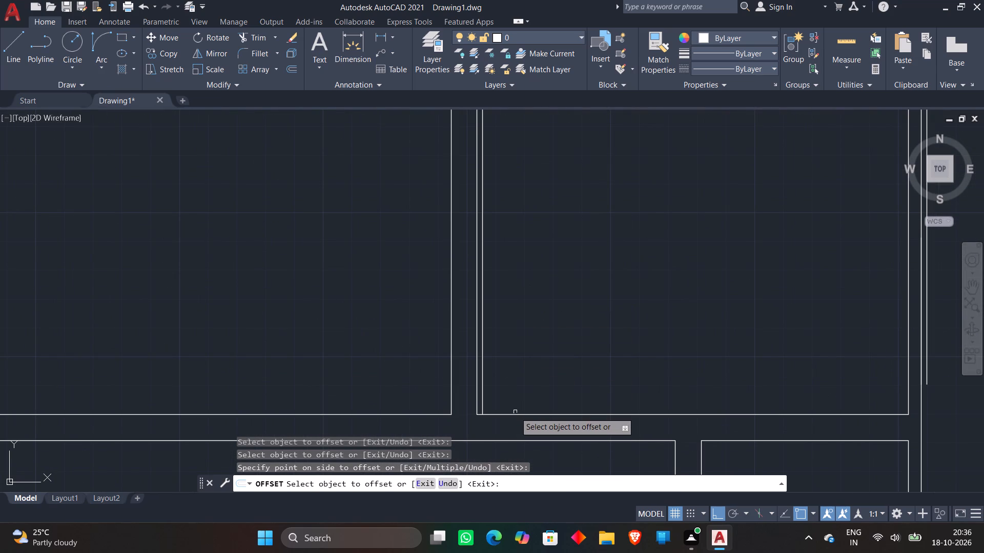
left_click(516, 413)
left_click(521, 342)
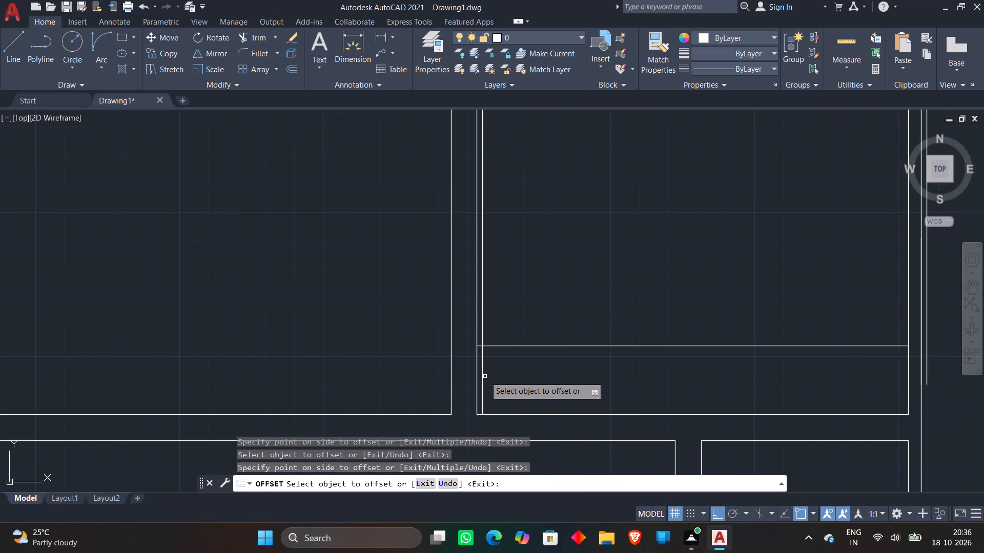
left_click(484, 377)
left_click(597, 376)
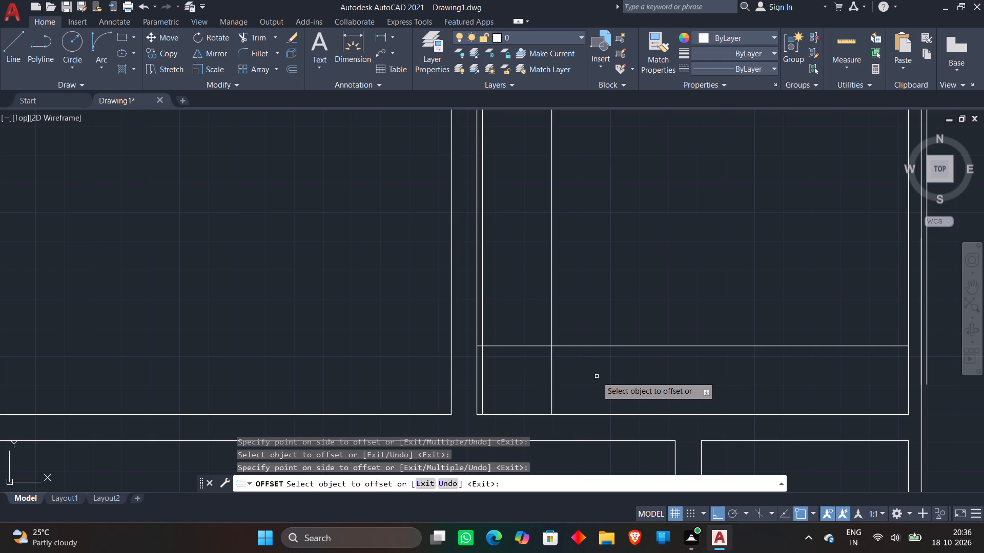
key("Escape")
Trim the northern central hall's offset lines to a 2' door square at its southwest corner, 2" off the west wall.
scroll(612, 316, "down", 2)
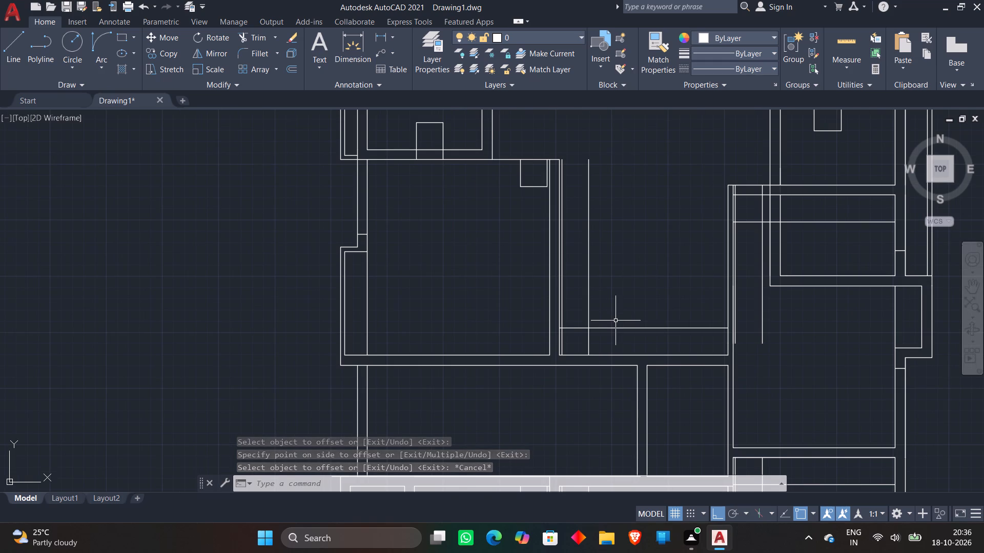
scroll(616, 321, "down", 1)
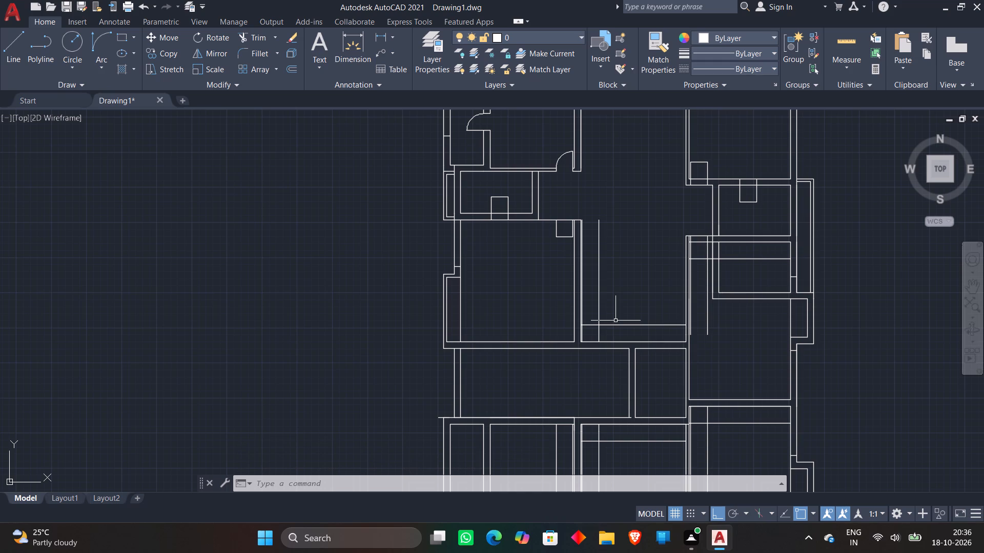
middle_click_drag(627, 283, 613, 328)
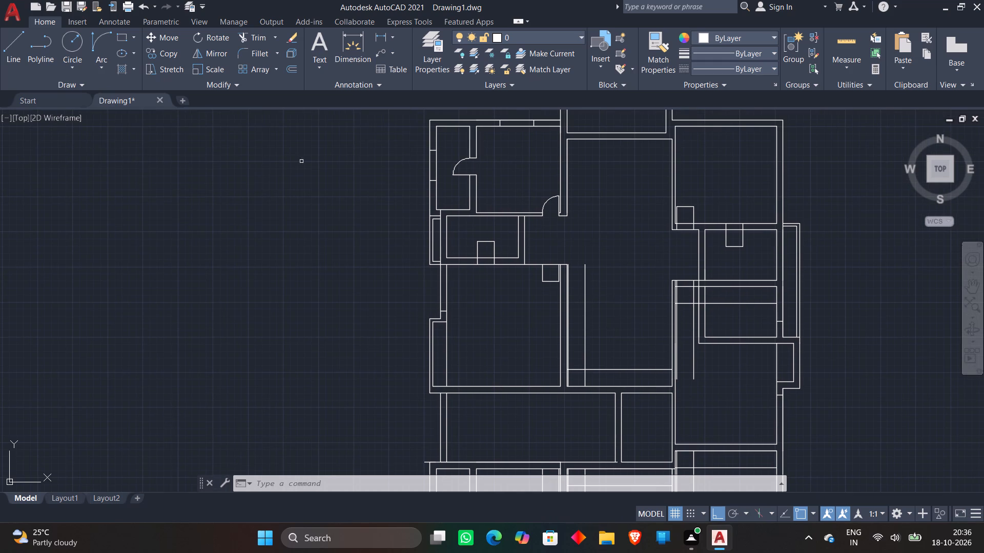
left_click(253, 35)
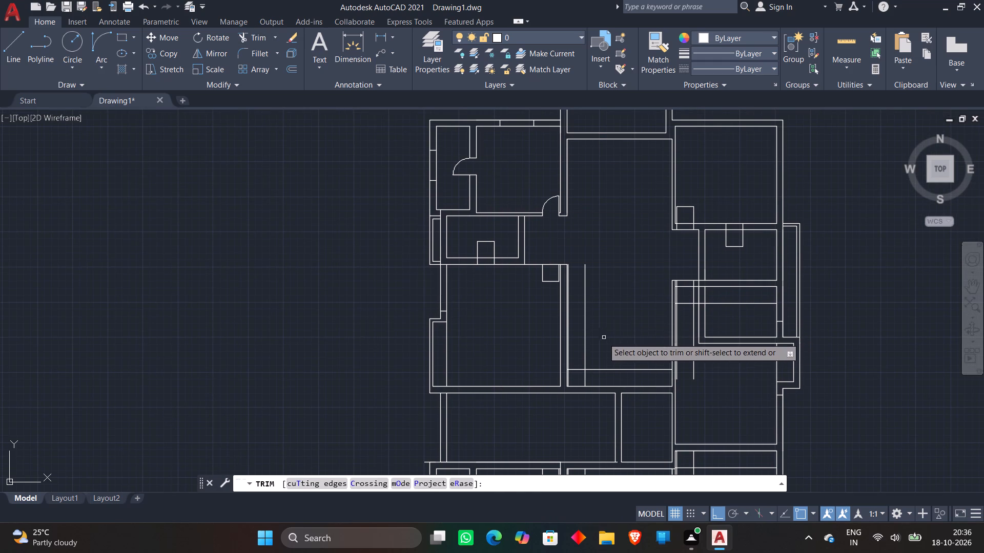
scroll(594, 364, "up", 2)
scroll(521, 373, "up", 4)
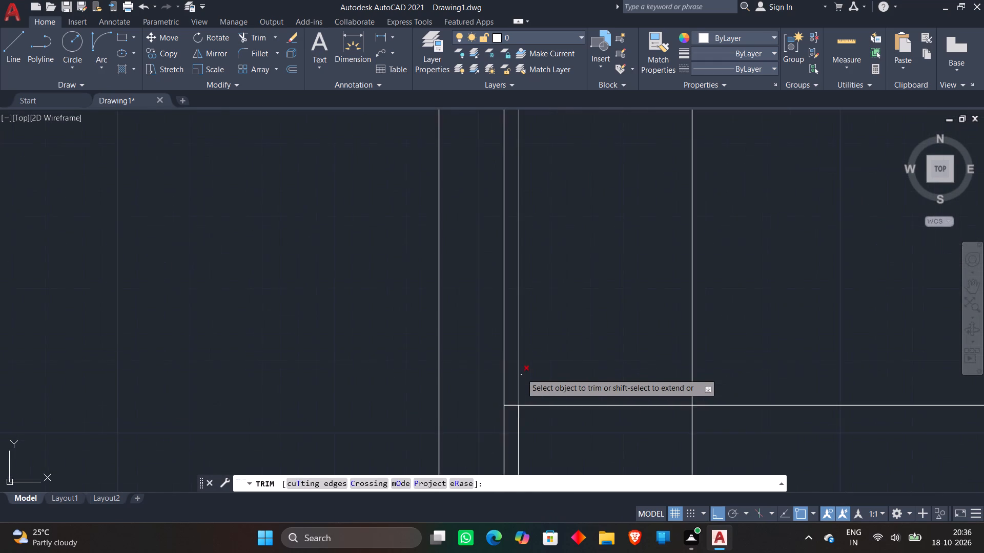
left_click(501, 426)
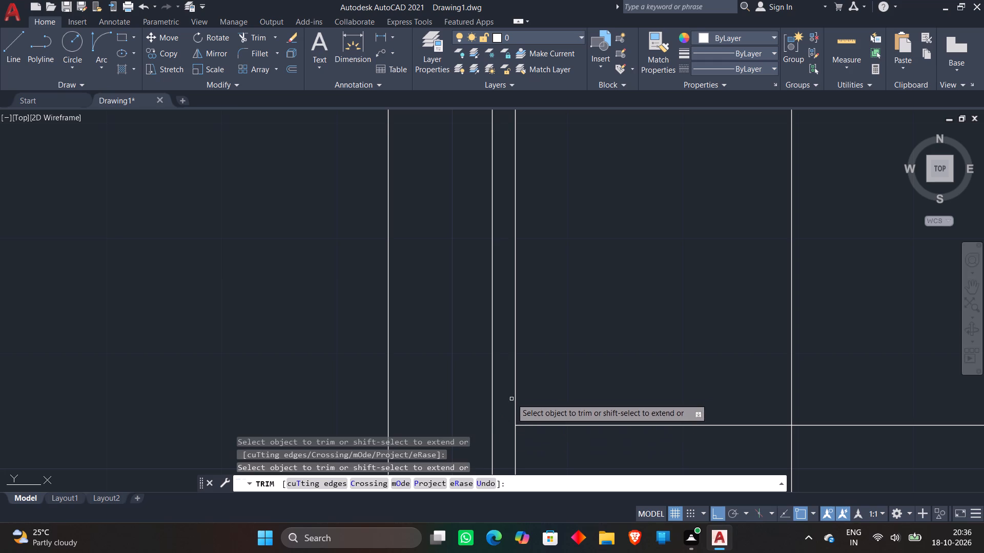
left_click(511, 398)
left_click(805, 347)
scroll(805, 345, "down", 2)
left_click(812, 353)
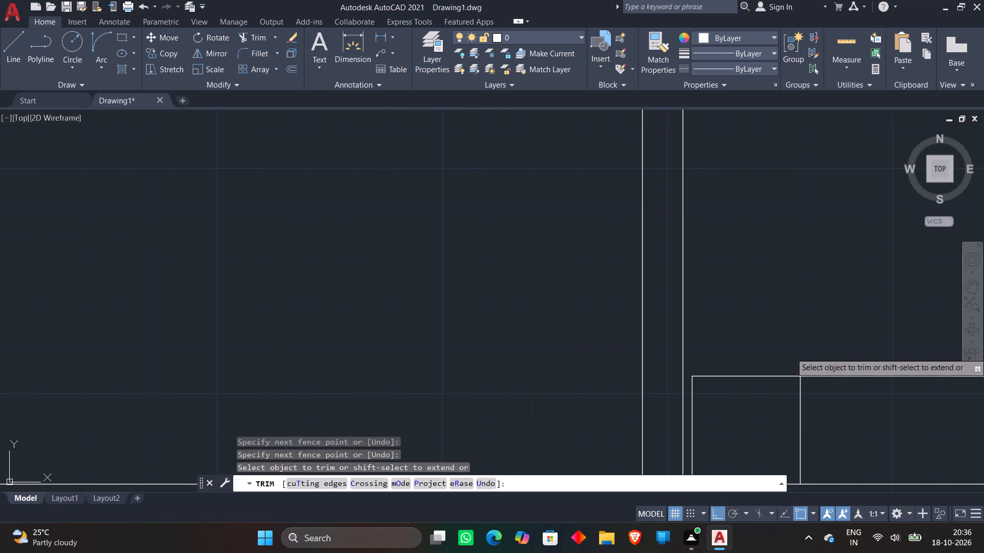
left_click(838, 385)
Trim the offset lines in the northern half's large east room to a 2' wide door outline at its northwest corner, 2" off the west wall.
scroll(816, 296, "down", 2)
middle_click_drag(816, 296, 627, 436)
scroll(685, 301, "down", 1)
middle_click_drag(685, 301, 585, 403)
middle_click_drag(767, 356, 766, 356)
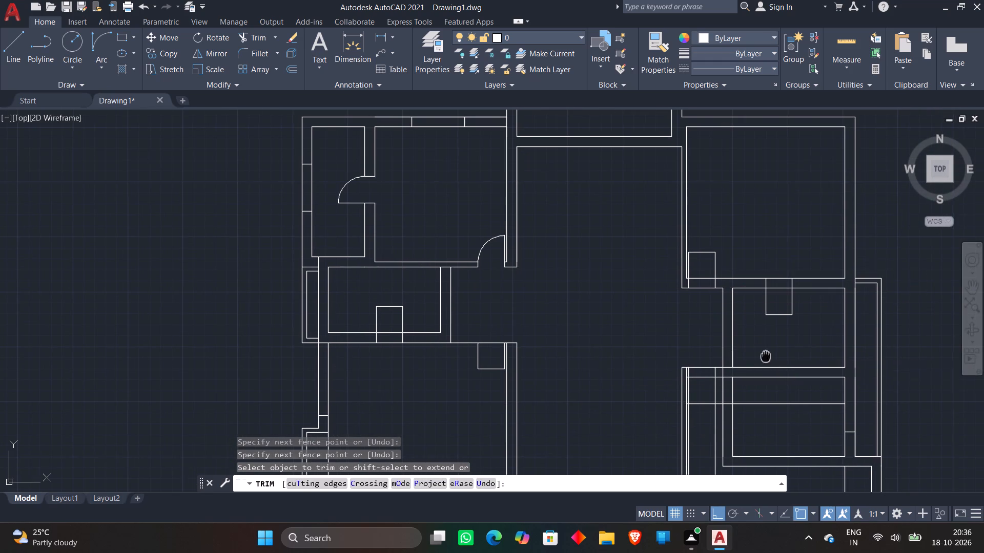
middle_click_drag(766, 356, 769, 258)
scroll(736, 323, "up", 2)
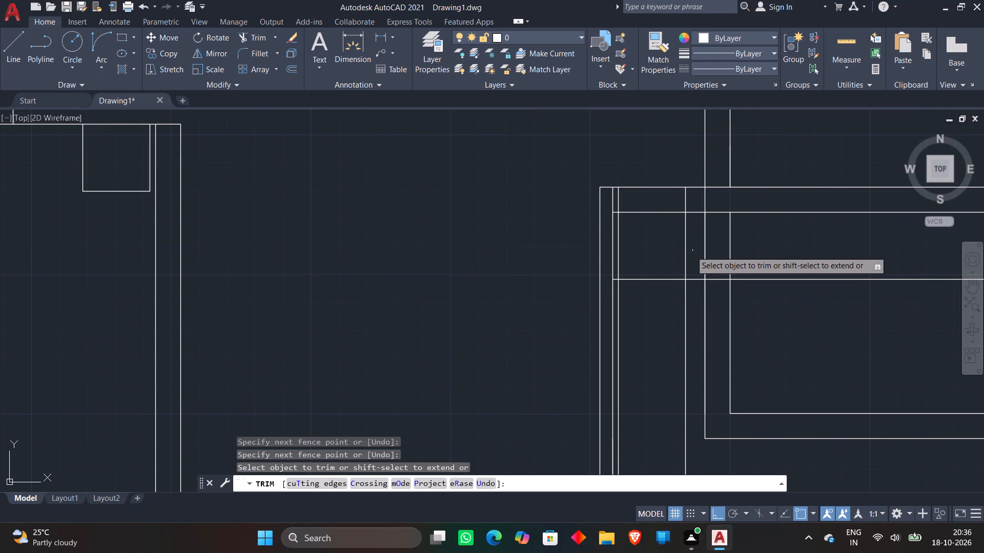
left_click(696, 276)
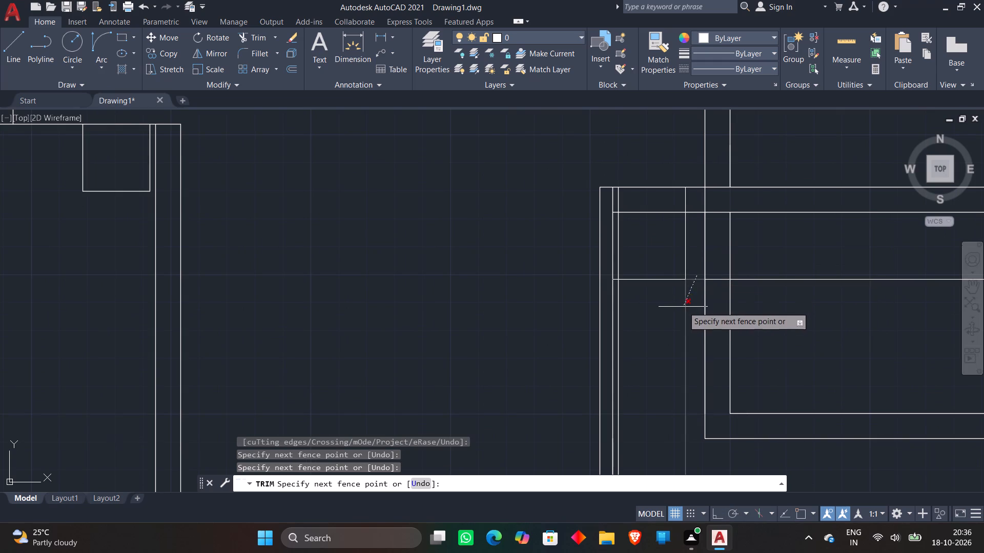
left_click(683, 307)
left_click(717, 280)
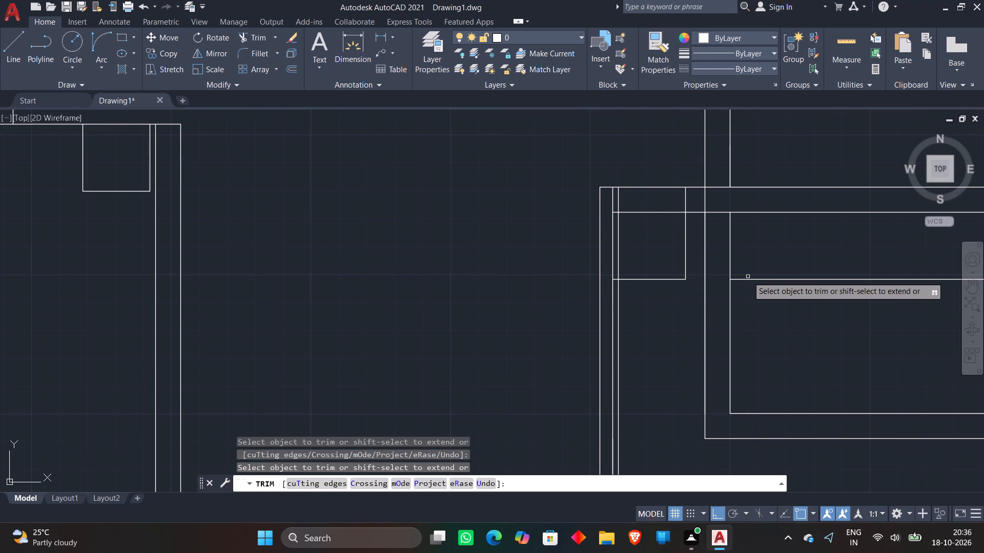
left_click(748, 278)
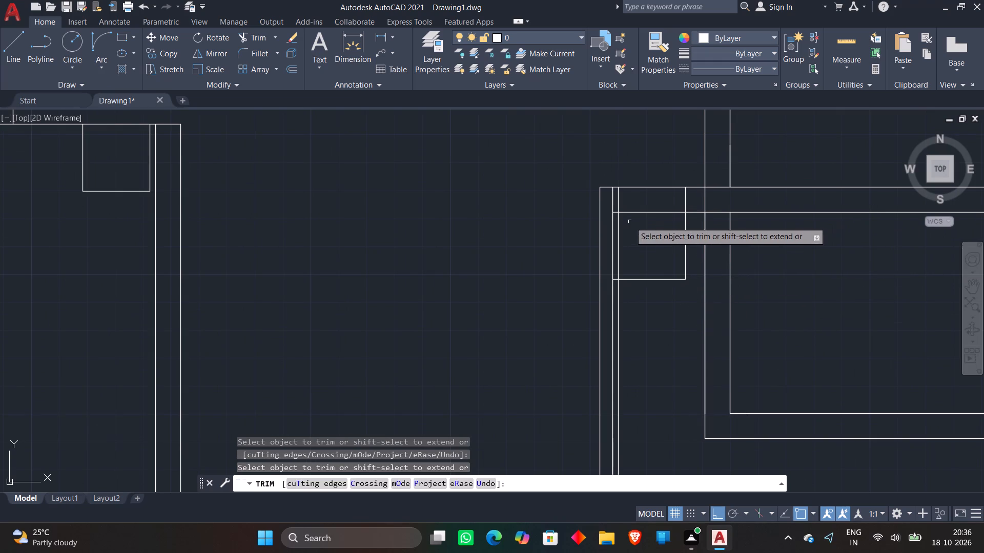
scroll(617, 284, "up", 3)
left_click(604, 264)
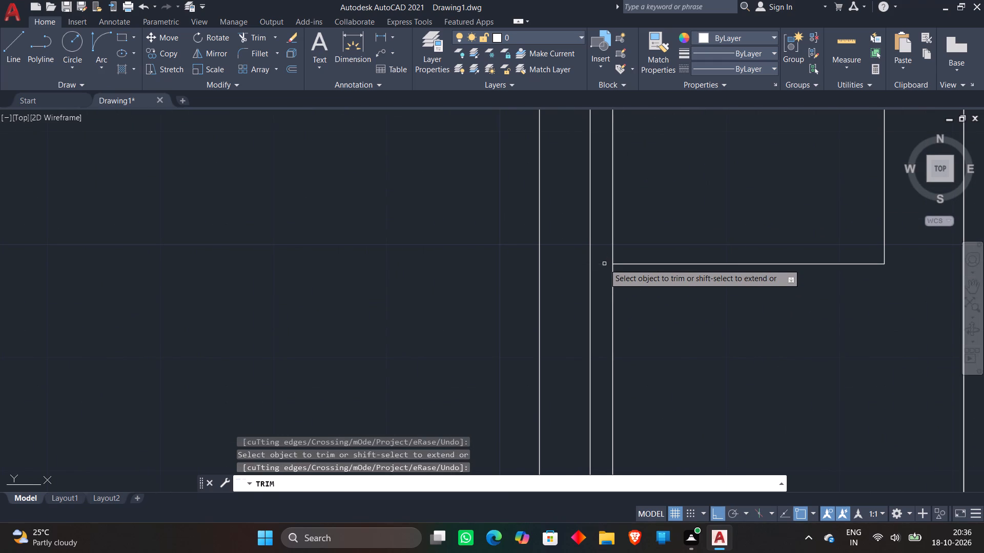
left_click(614, 280)
scroll(688, 312, "down", 3)
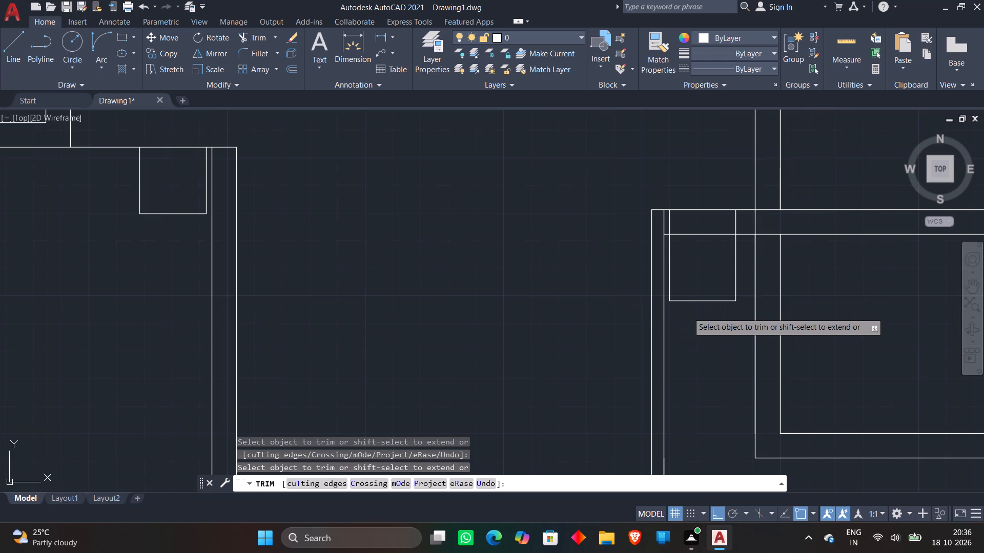
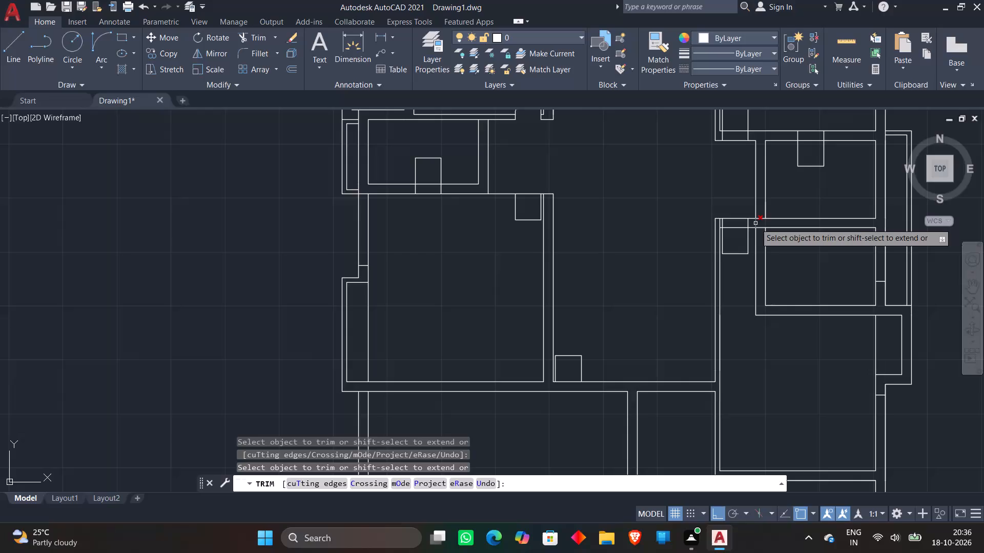
Trim the overlapping wall lines at the junction between the two small rooms east of the upper central hall.
scroll(755, 223, "down", 2)
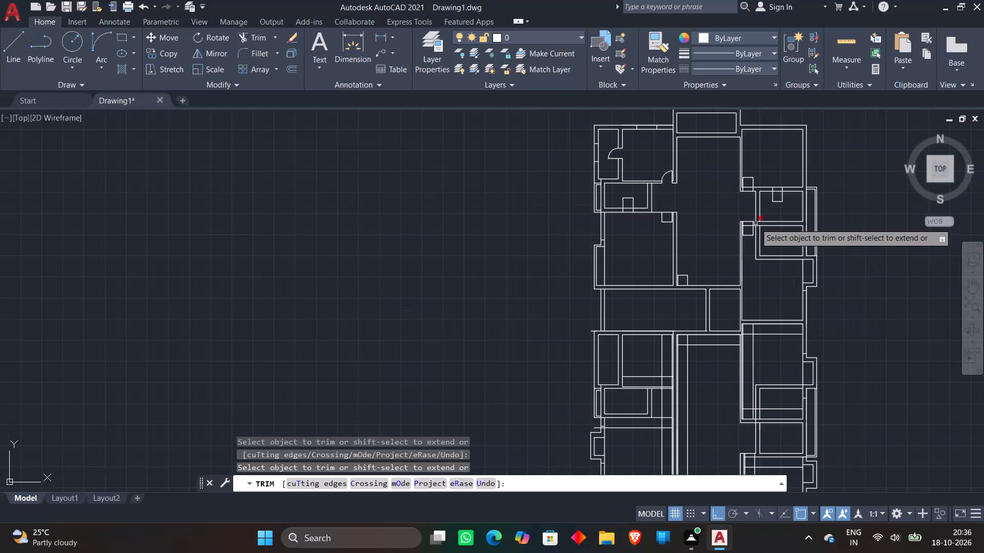
scroll(755, 223, "up", 3)
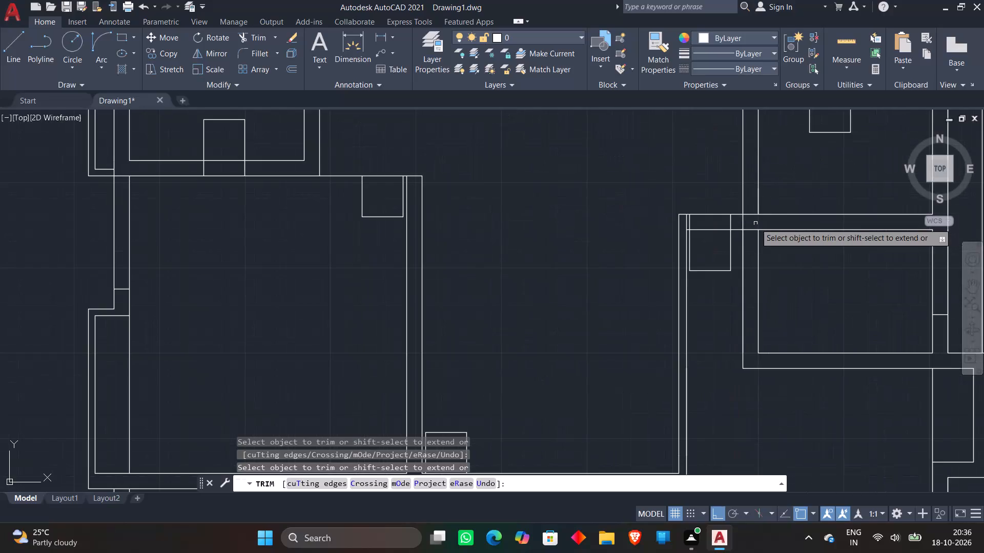
scroll(755, 223, "up", 2)
left_click(714, 225)
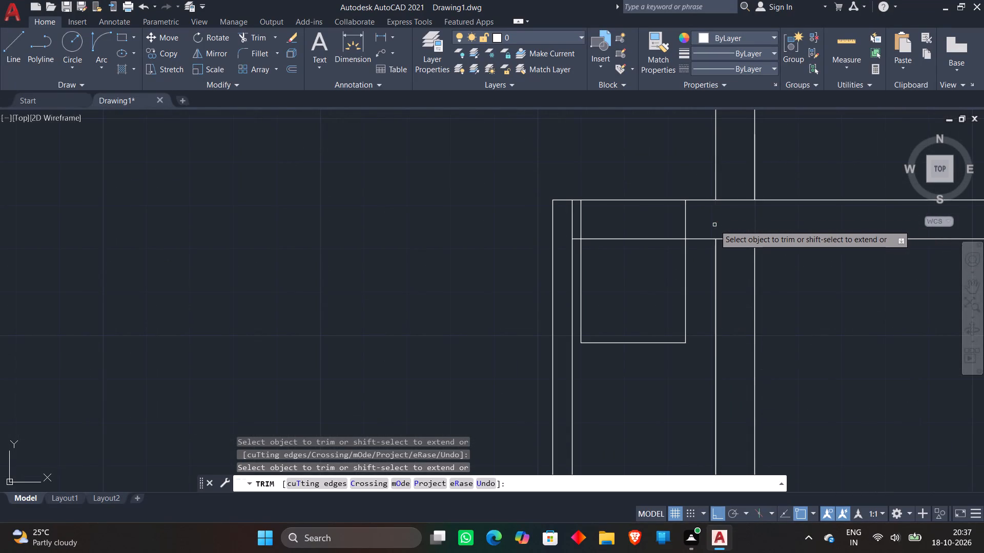
left_click(736, 186)
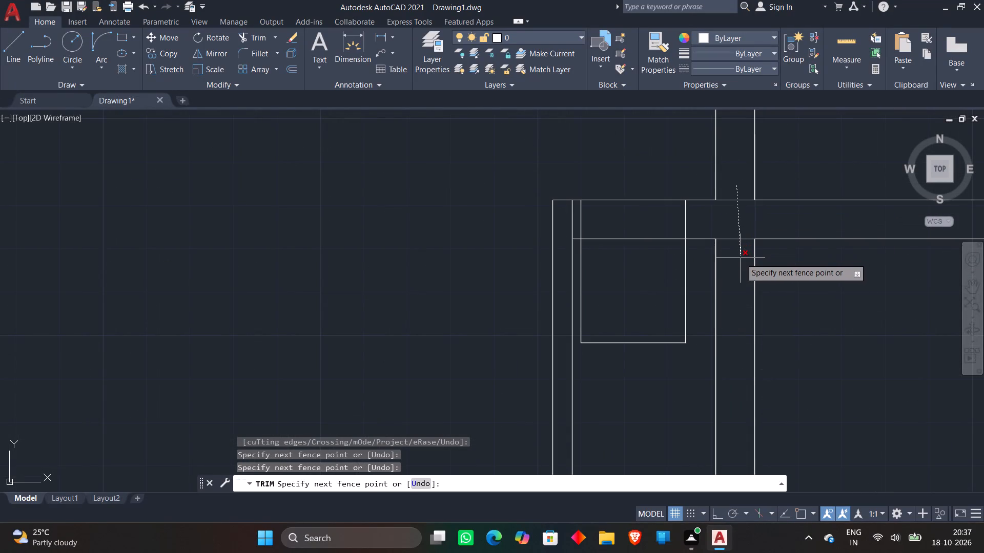
left_click(741, 258)
Trim the guide lines at the upper-left corner of the lower central hall, leaving only a small square.
scroll(740, 258, "down", 2)
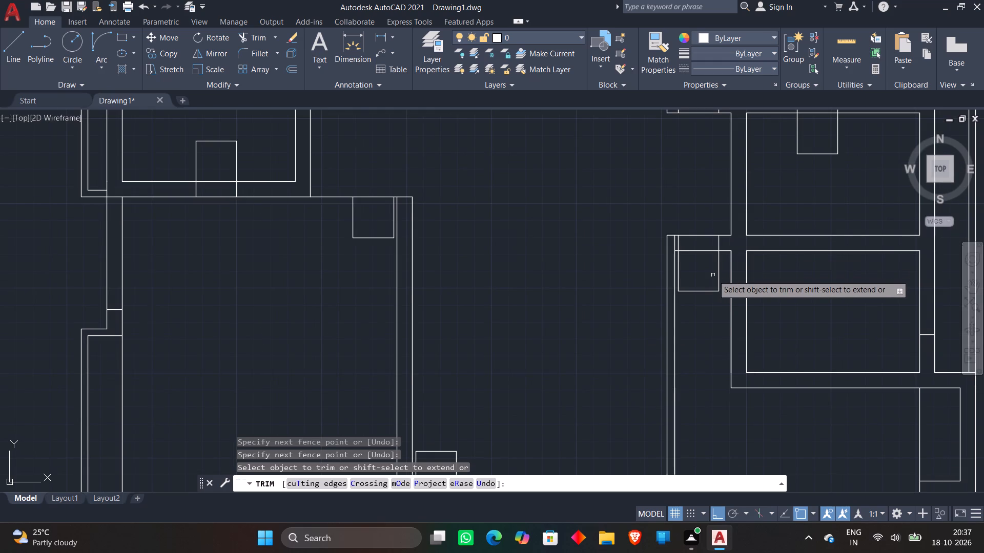
scroll(640, 308, "down", 1)
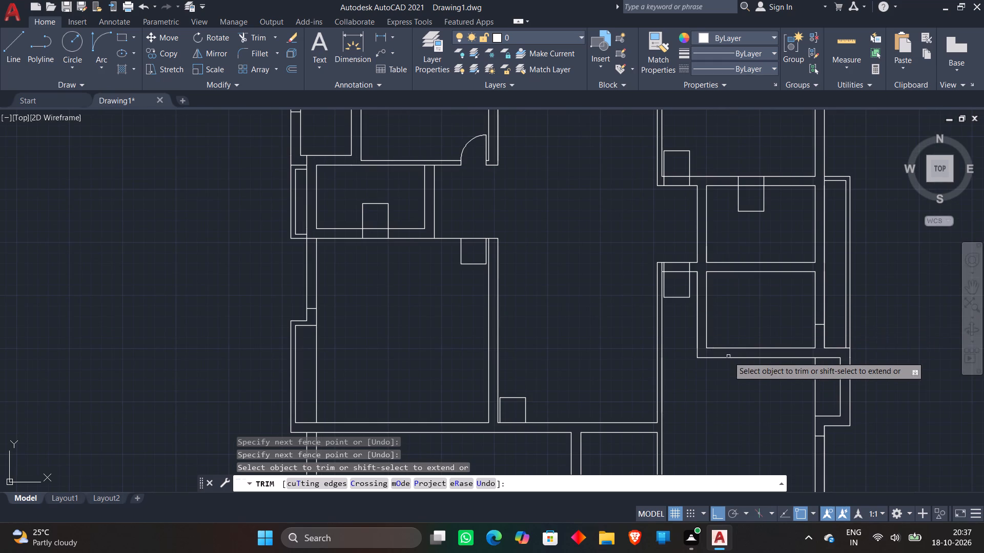
scroll(736, 383, "down", 1)
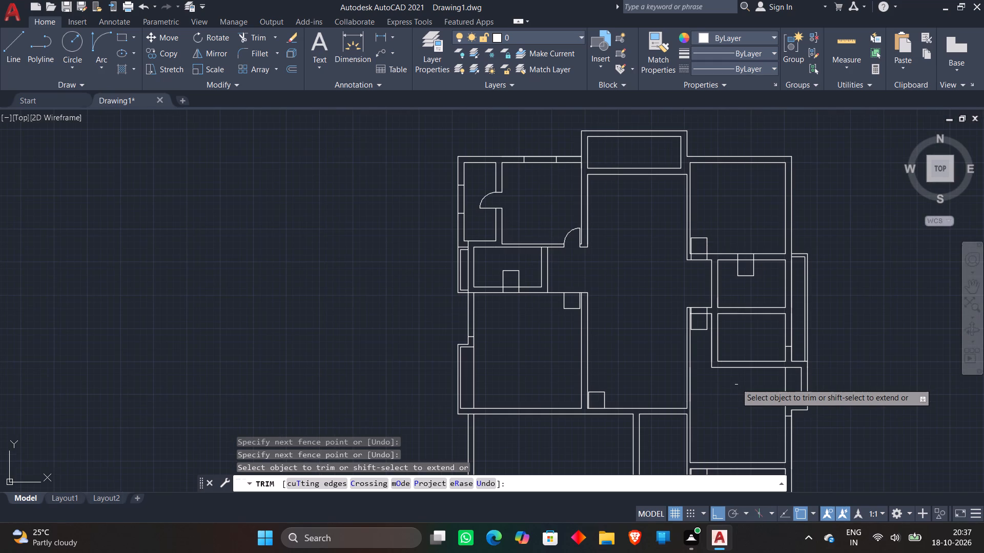
middle_click_drag(735, 383, 678, 245)
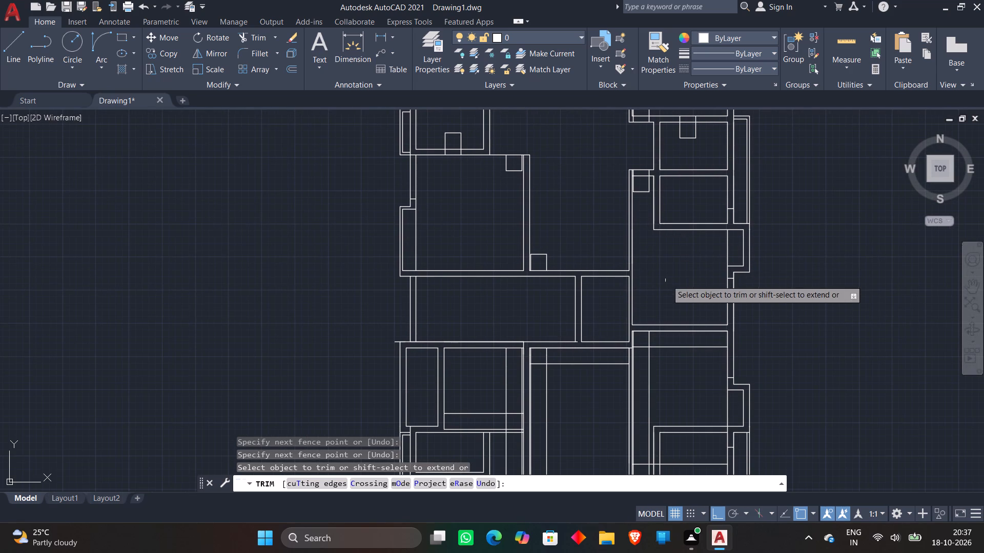
middle_click_drag(666, 285, 680, 235)
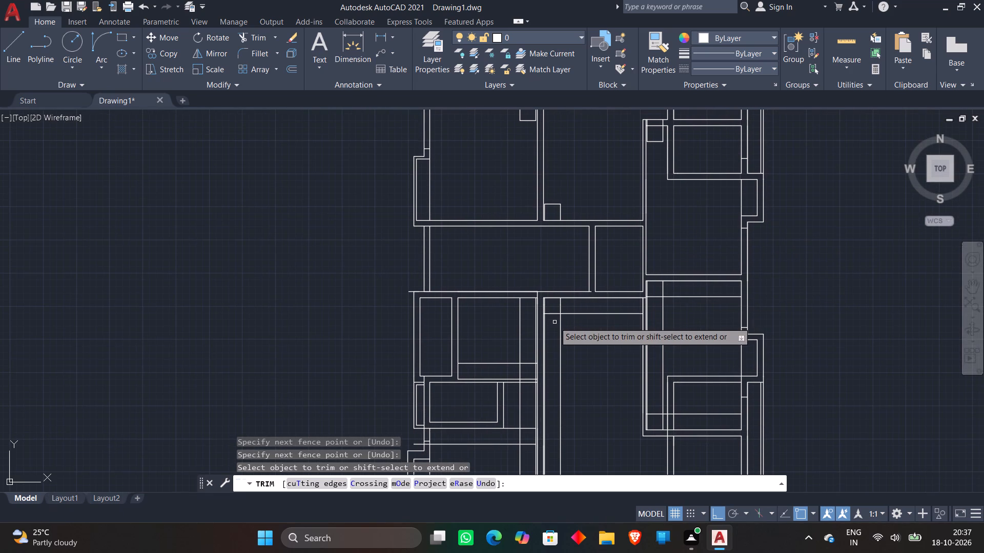
scroll(555, 322, "up", 3)
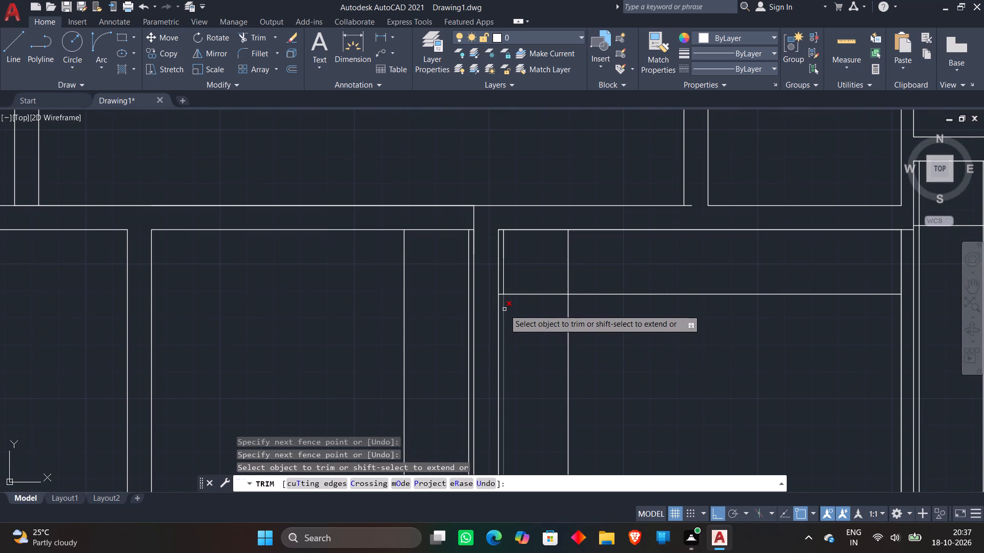
left_click(504, 309)
scroll(504, 304, "up", 3)
left_click(487, 266)
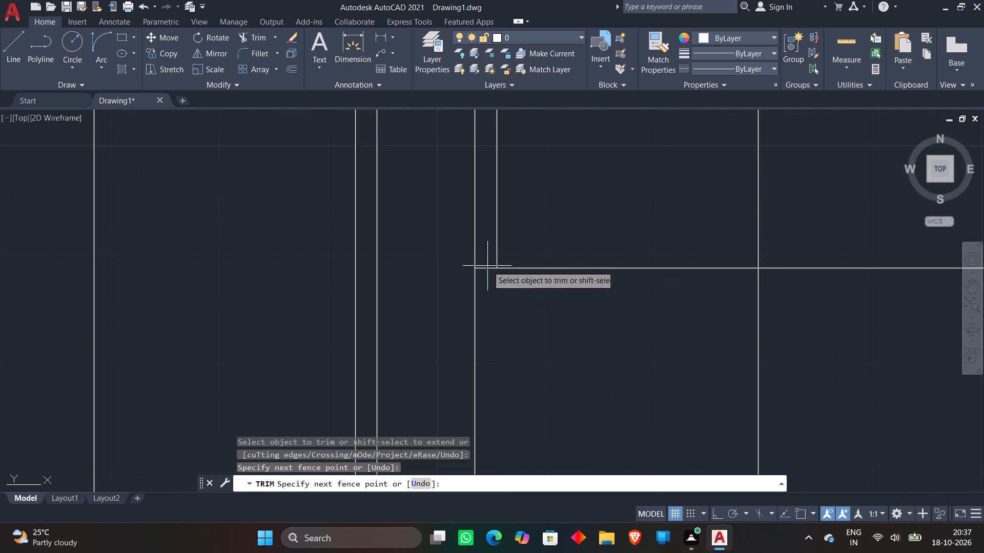
left_click(492, 285)
left_click(787, 258)
left_click(740, 343)
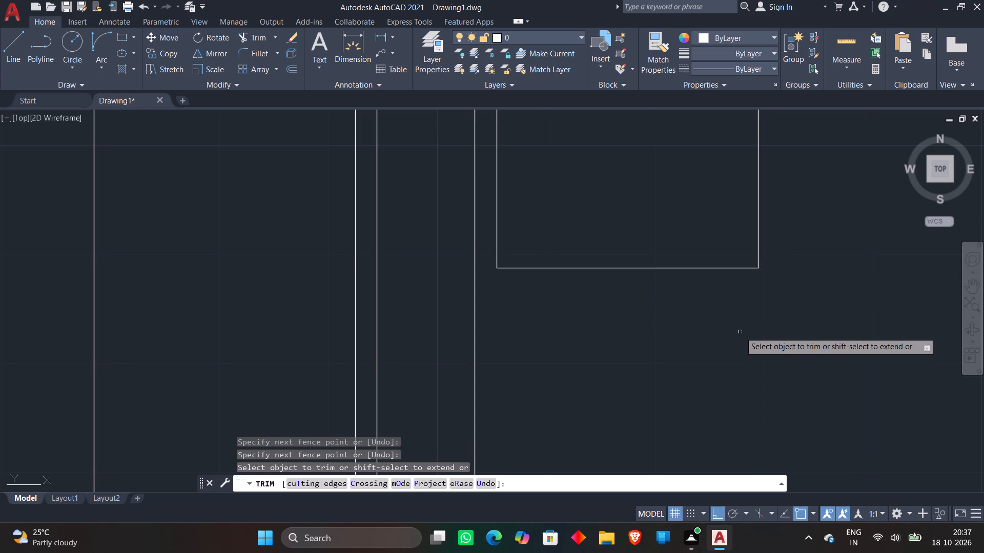
Trim the guide lines in the room west of the lower hall back to a small rectangle at its lower-right corner.
scroll(778, 297, "down", 3)
scroll(768, 341, "down", 1)
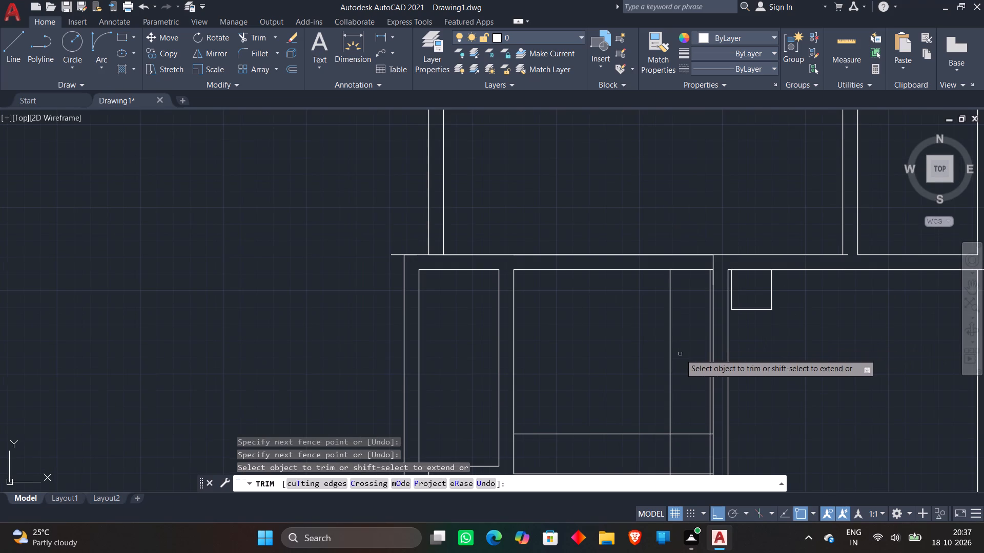
middle_click_drag(680, 354, 661, 215)
scroll(658, 263, "down", 1)
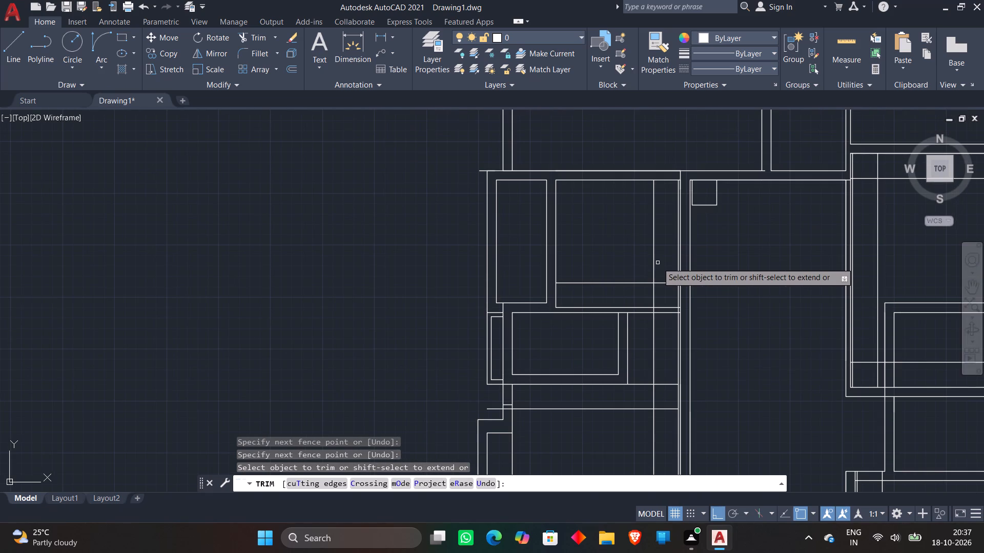
scroll(664, 238, "up", 3)
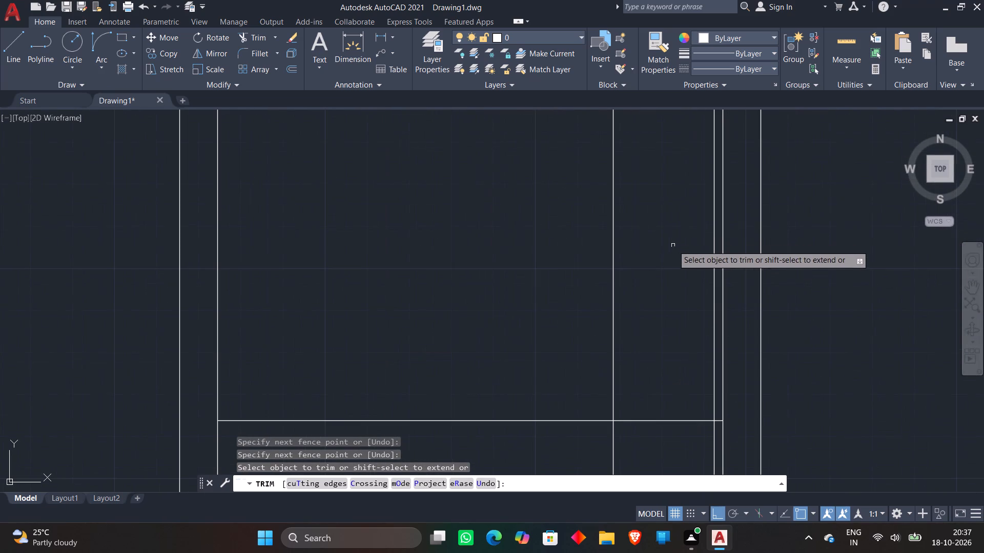
left_click(715, 303)
scroll(697, 303, "down", 2)
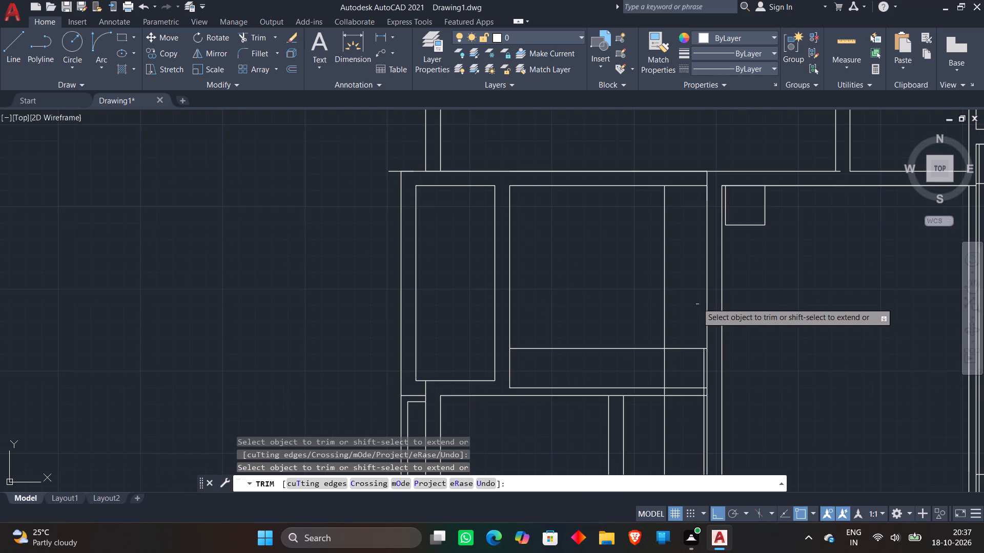
scroll(703, 337, "up", 4)
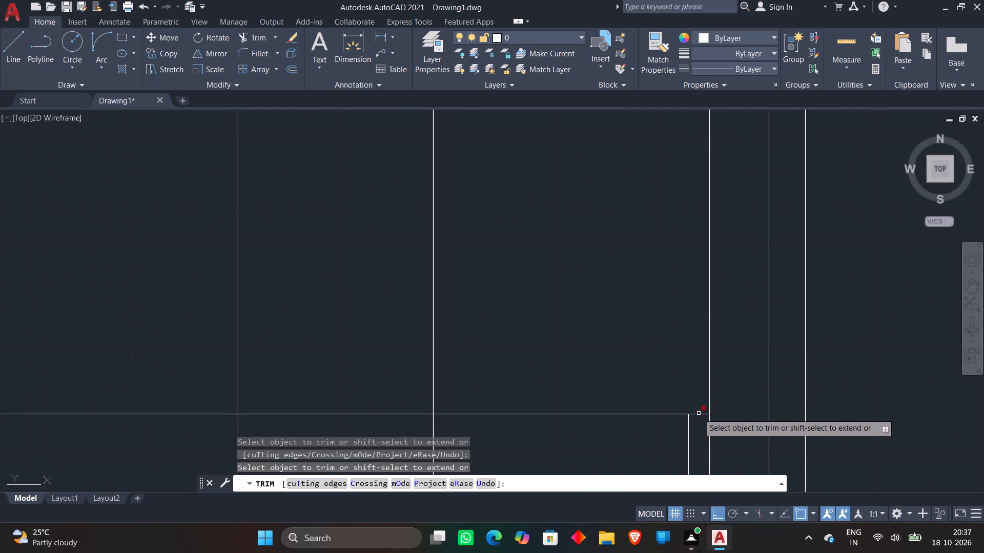
left_click(699, 413)
scroll(514, 226, "down", 2)
left_click(497, 203)
left_click(426, 307)
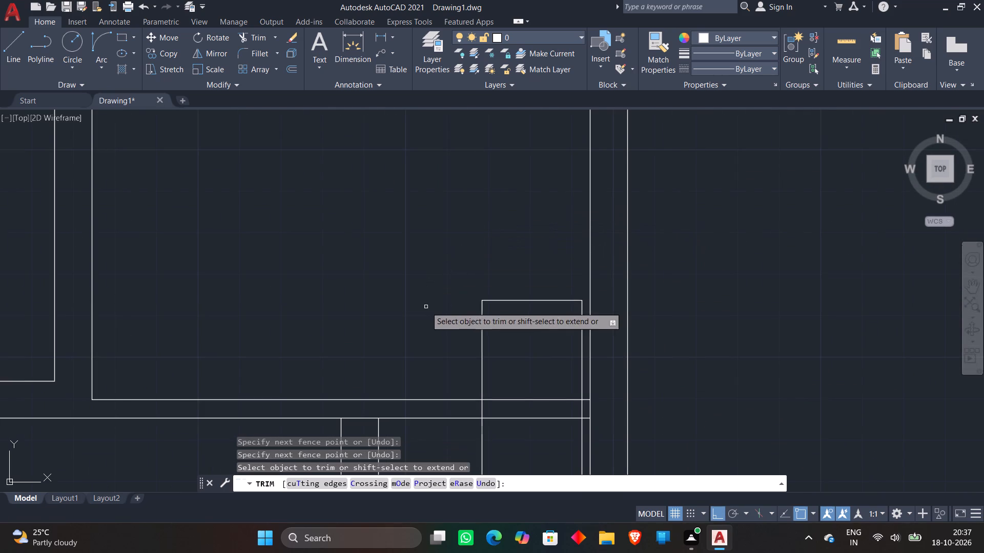
Trim the wall-end segment below that room and the vertical guide lines crossing the passage beside the small room.
scroll(459, 242, "down", 2)
scroll(466, 315, "up", 3)
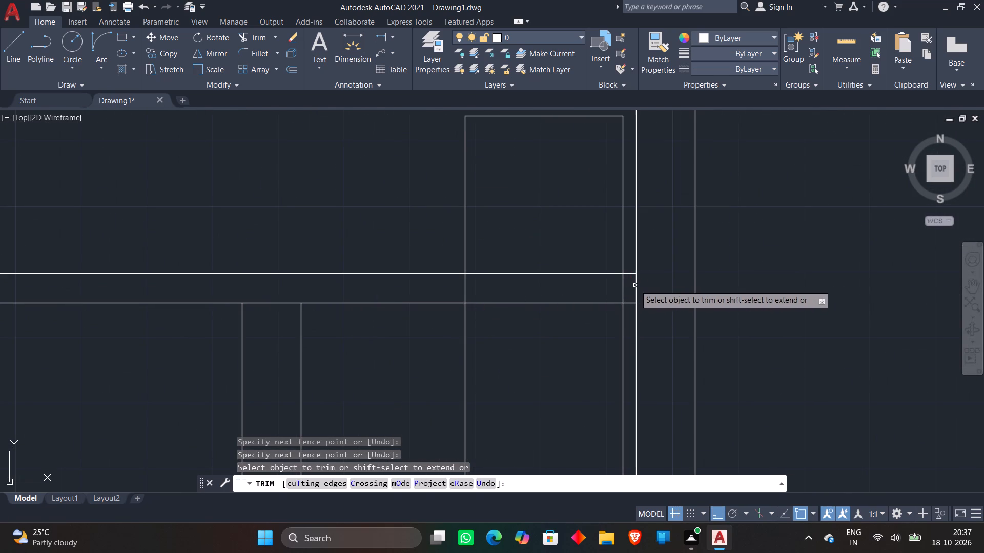
left_click(636, 285)
scroll(482, 295, "down", 3)
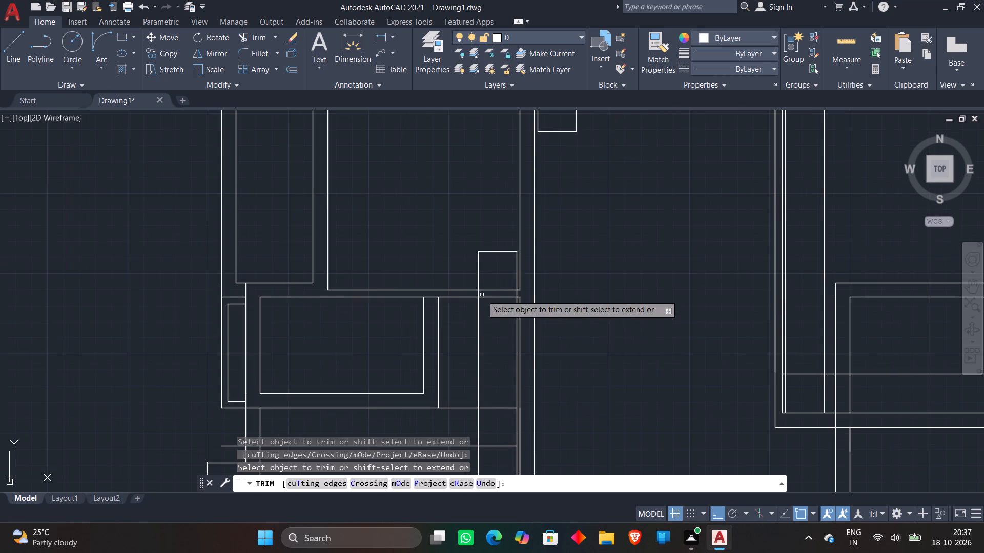
middle_click_drag(477, 336, 481, 269)
left_click(471, 279)
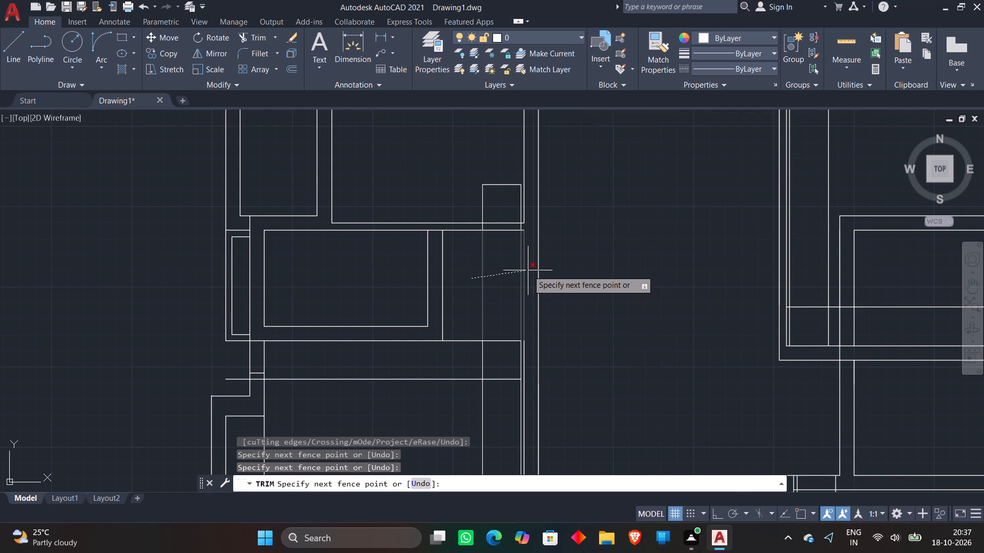
scroll(510, 273, "up", 3)
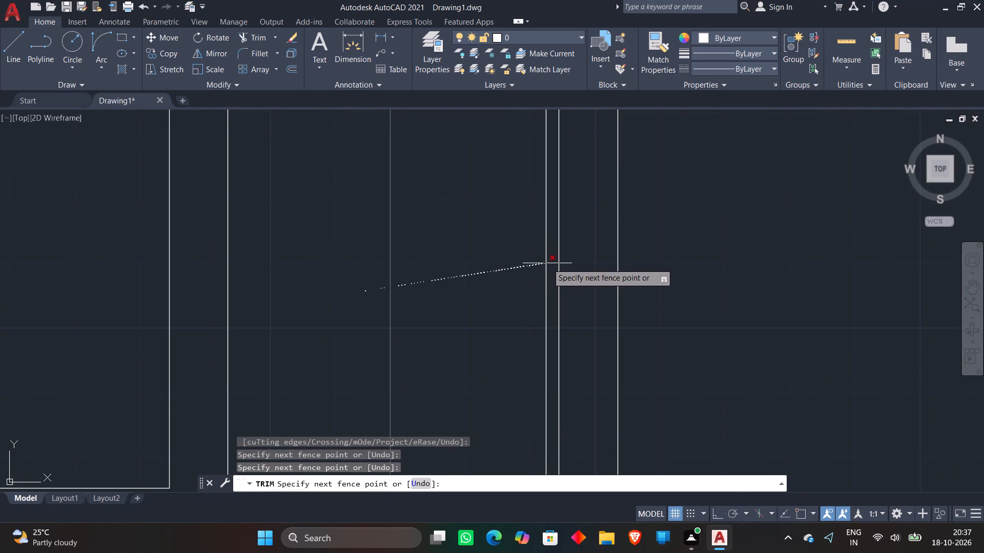
left_click(547, 263)
scroll(521, 228, "down", 3)
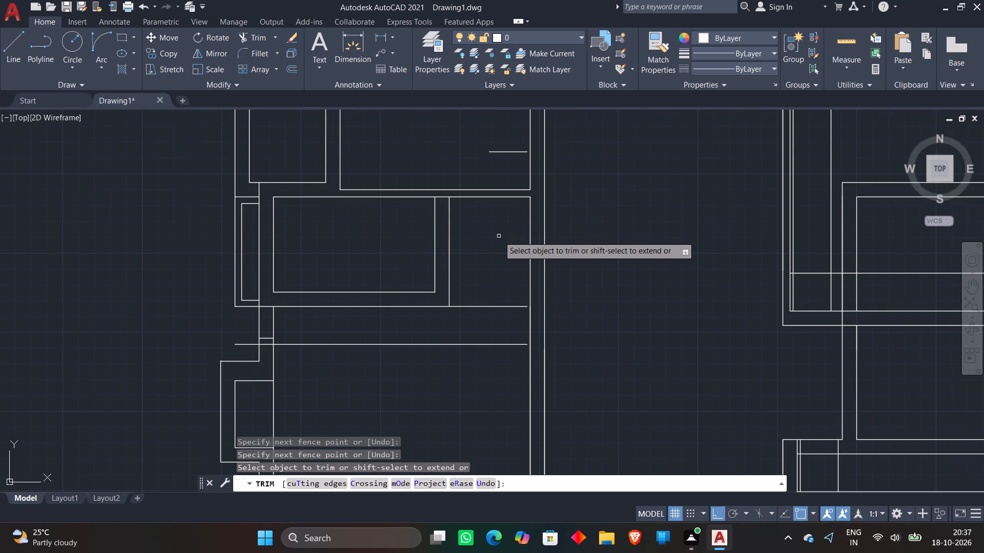
scroll(499, 236, "down", 1)
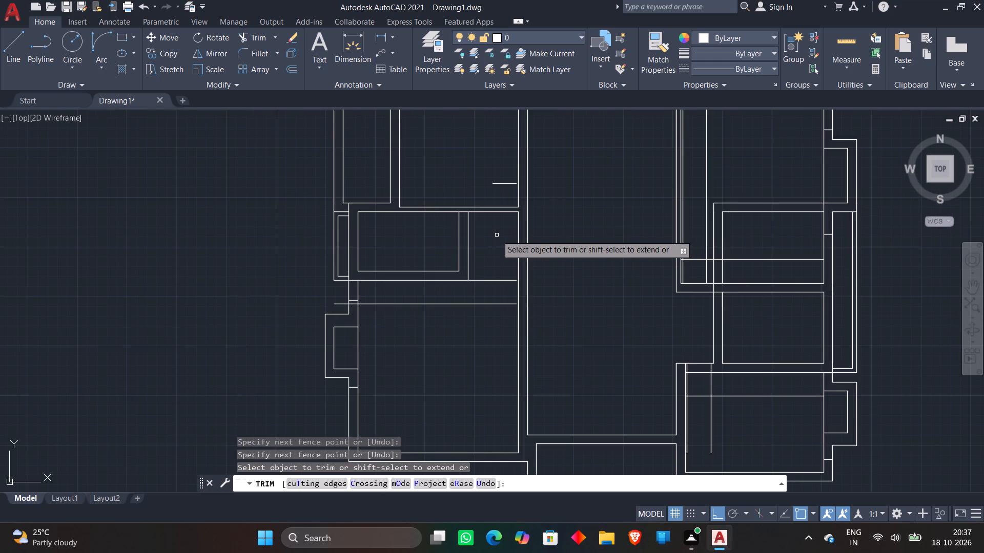
key("Escape")
Extend the upper horizontal wall line of the passage to the lower central hall's far vertical wall line.
type("ex")
key("space")
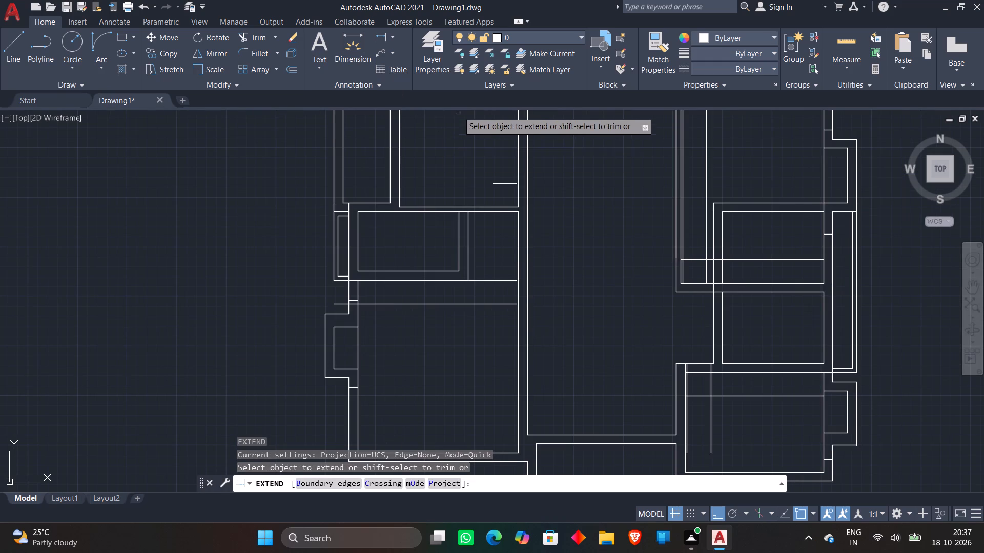
scroll(484, 190, "up", 2)
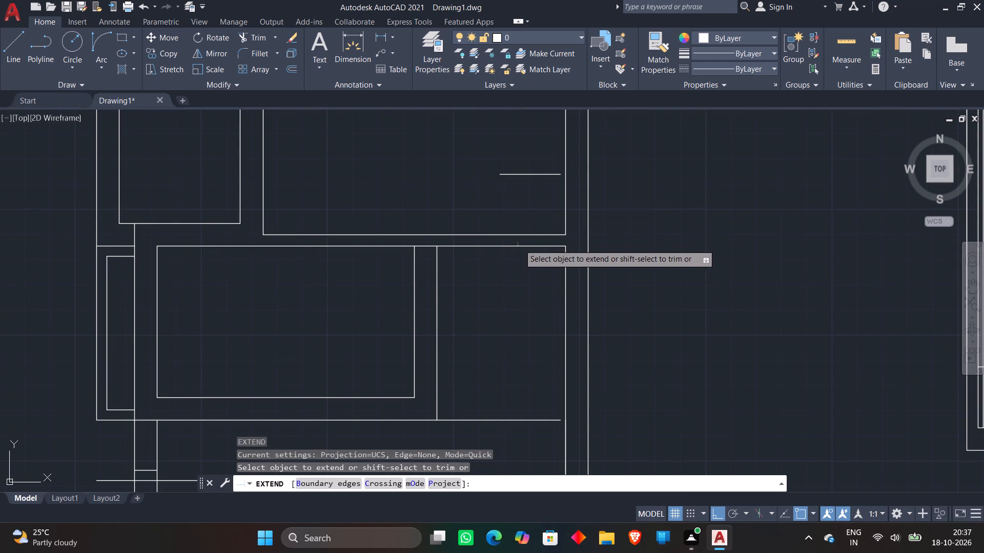
left_click(542, 246)
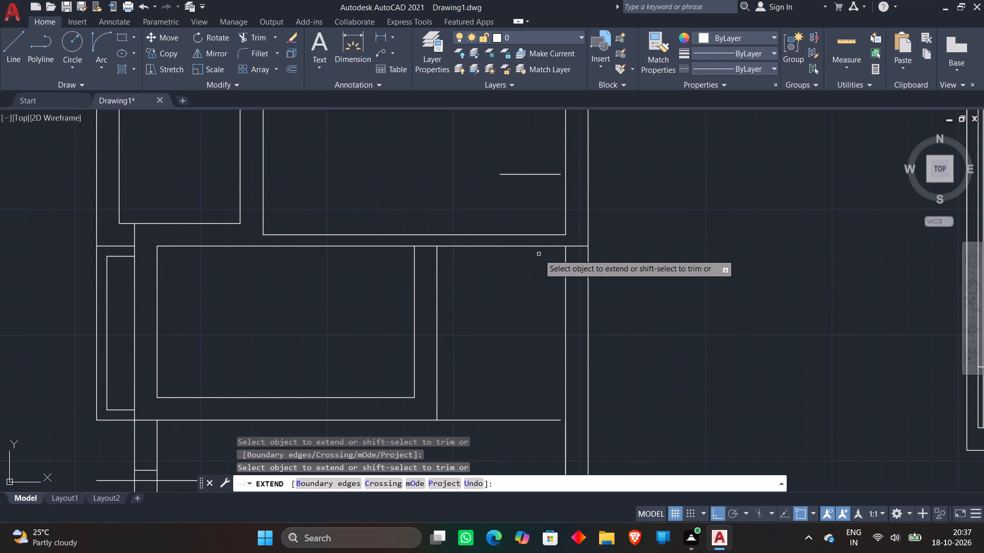
key("Escape")
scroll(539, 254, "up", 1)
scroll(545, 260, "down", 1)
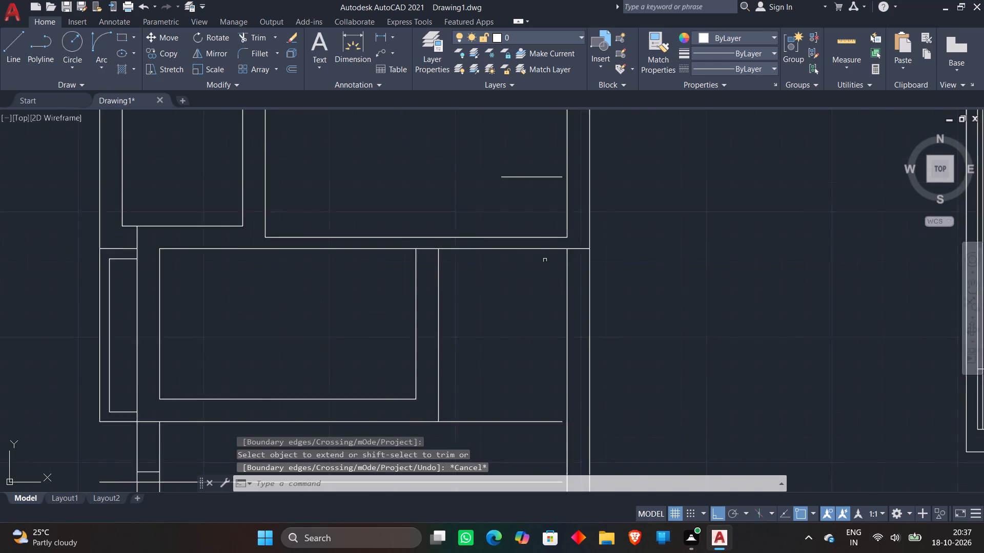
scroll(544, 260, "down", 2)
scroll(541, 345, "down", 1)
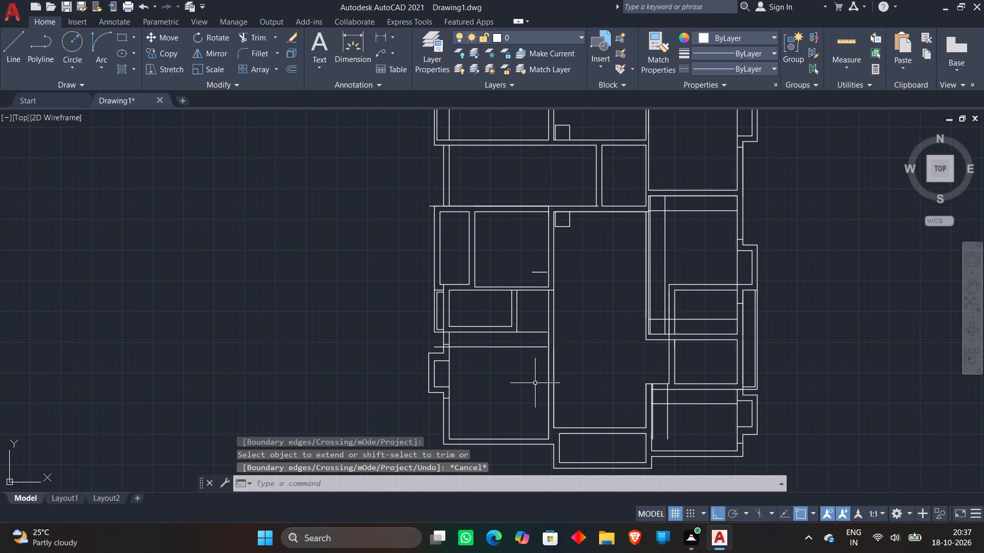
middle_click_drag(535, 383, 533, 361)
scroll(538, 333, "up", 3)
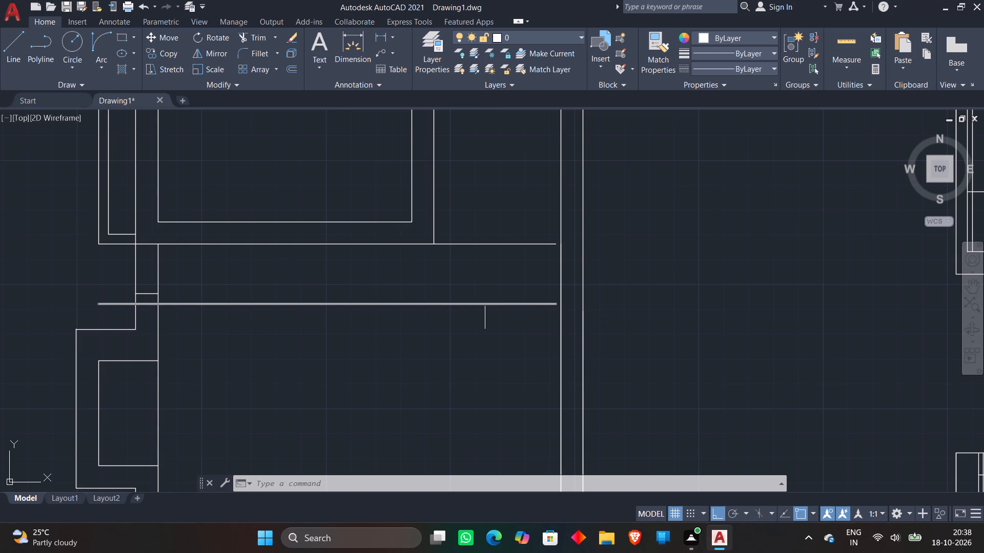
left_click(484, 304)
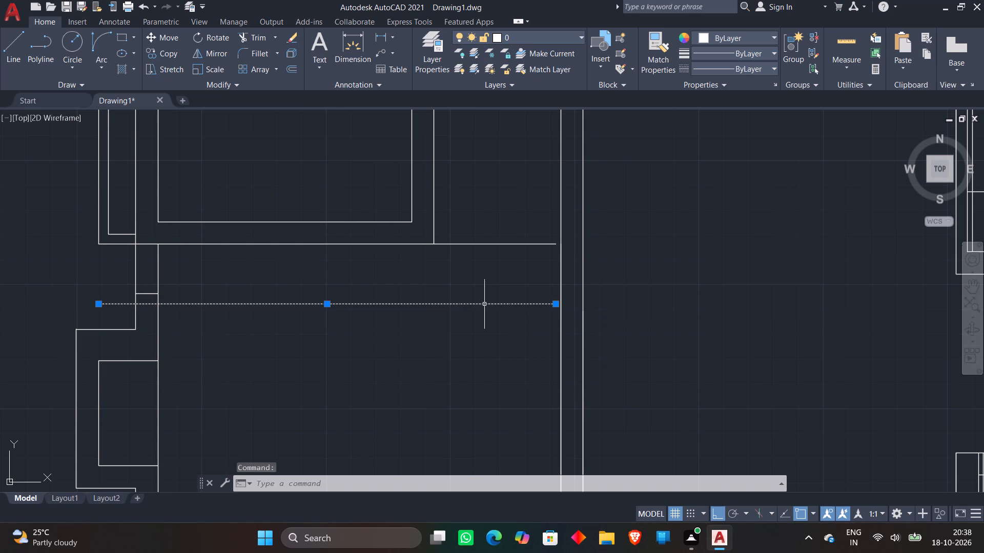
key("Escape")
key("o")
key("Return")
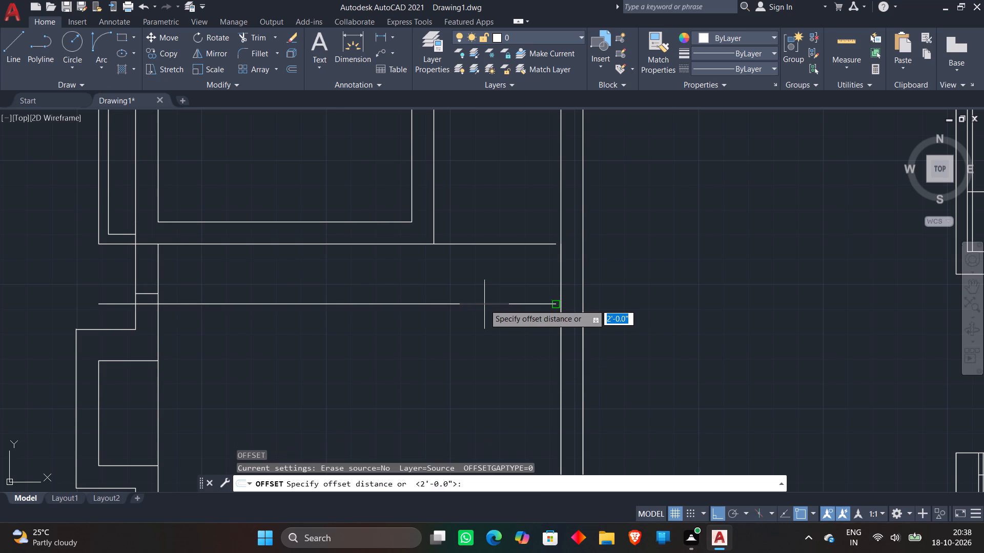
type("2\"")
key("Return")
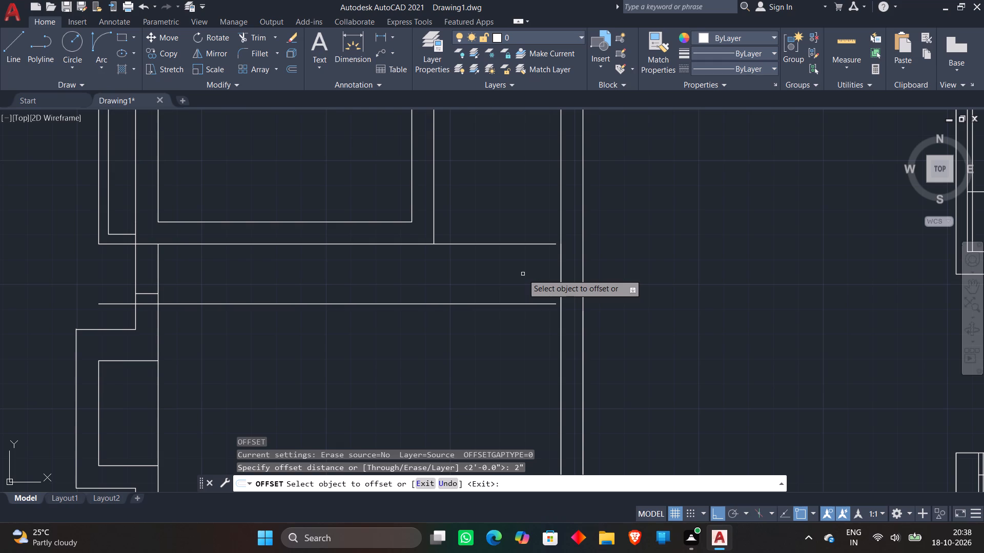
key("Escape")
Extend the top wall line of the large lower-west room across both vertical wall lines beside the central hall.
type("ex")
key("space")
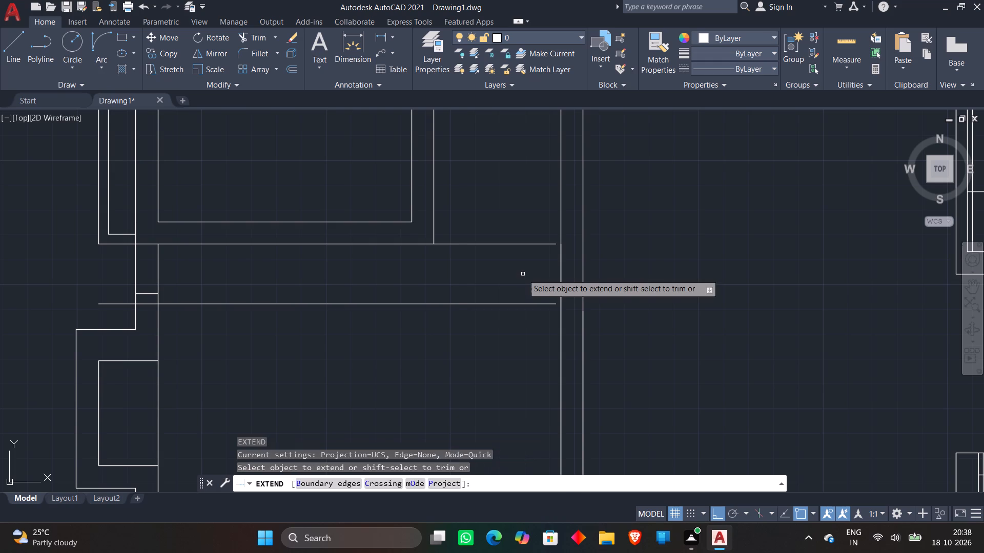
left_click(537, 244)
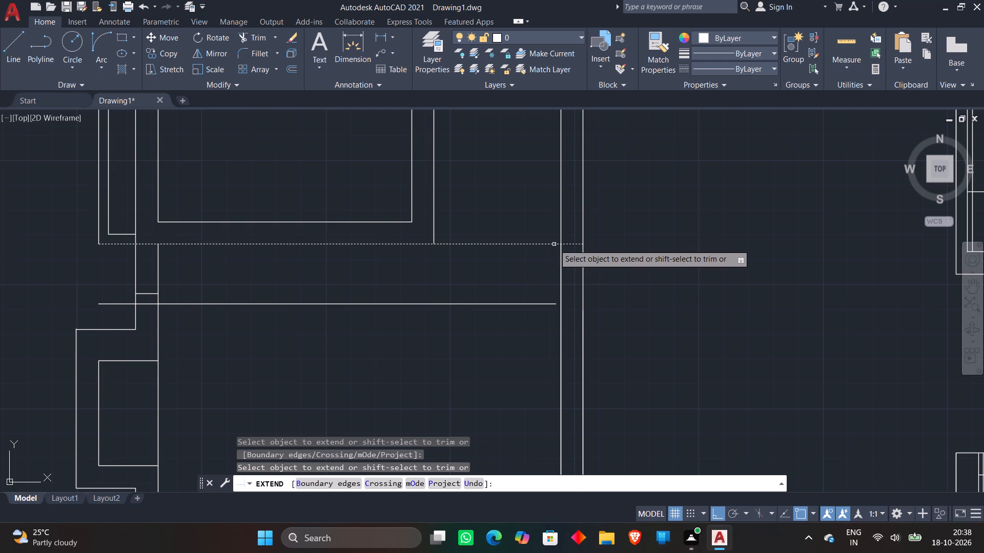
left_click(554, 244)
key("Escape")
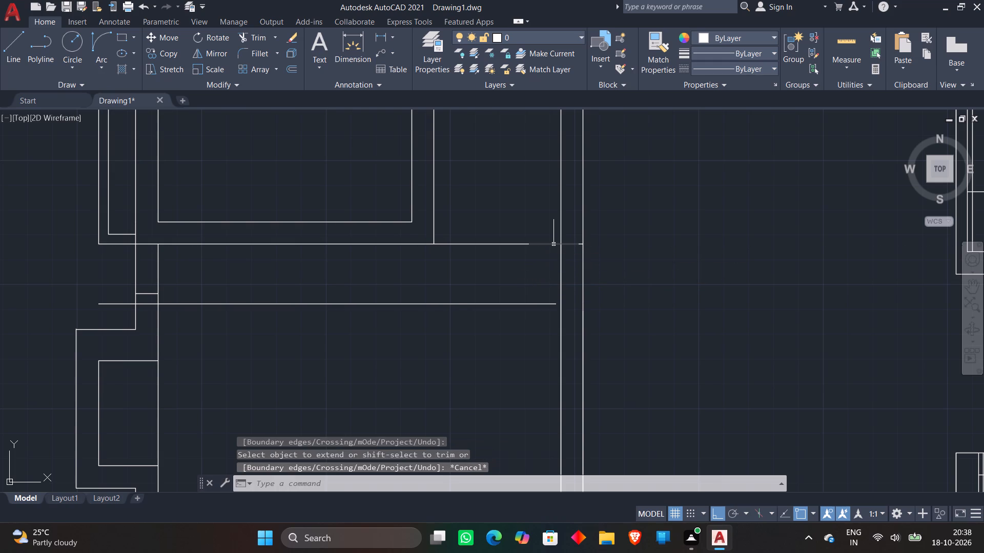
Offset the inner east wall line of the large lower-west room 2" into the room.
key("o")
key("Return")
type("2\"")
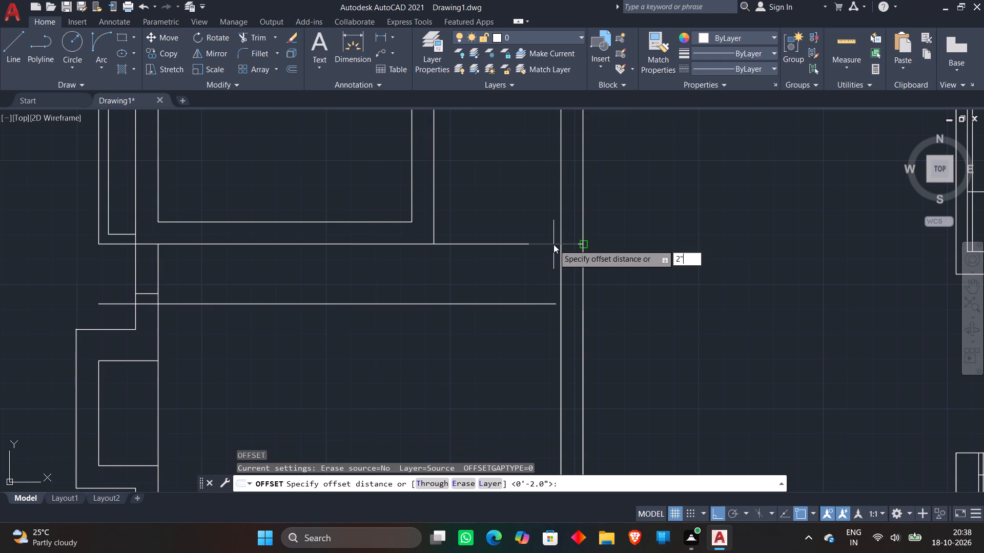
key("Return")
left_click(559, 261)
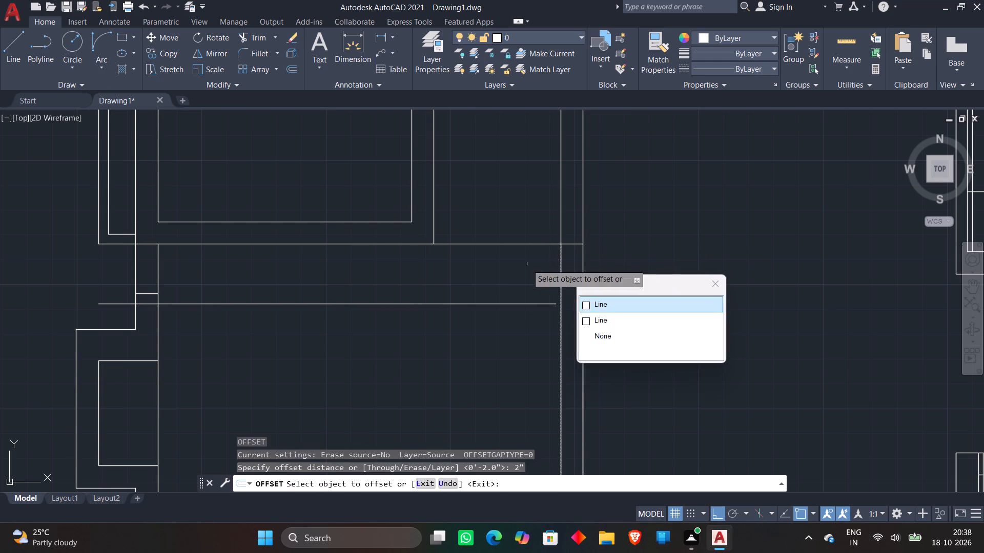
left_click(518, 265)
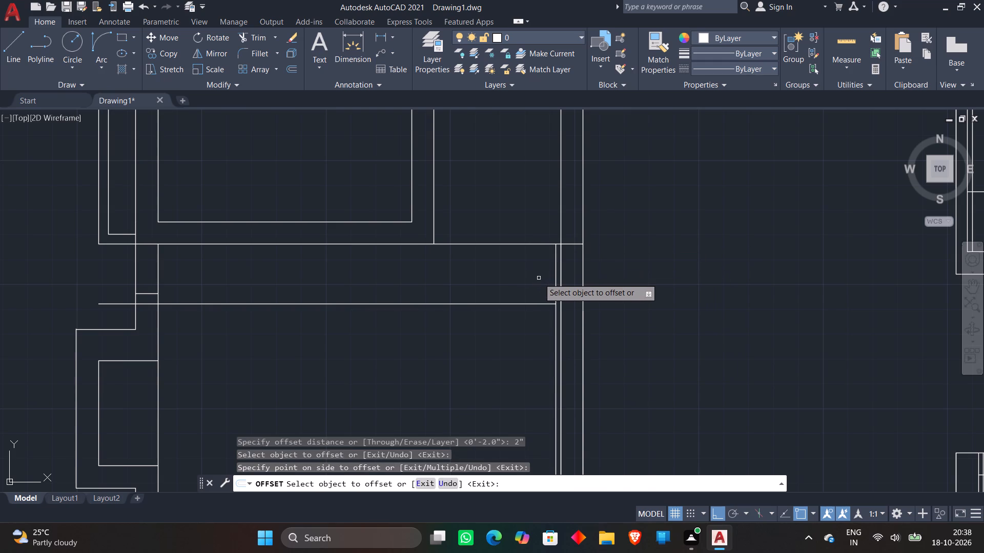
Offset the new vertical guide line 2' westward into the large lower-west room.
key("o")
key("Return")
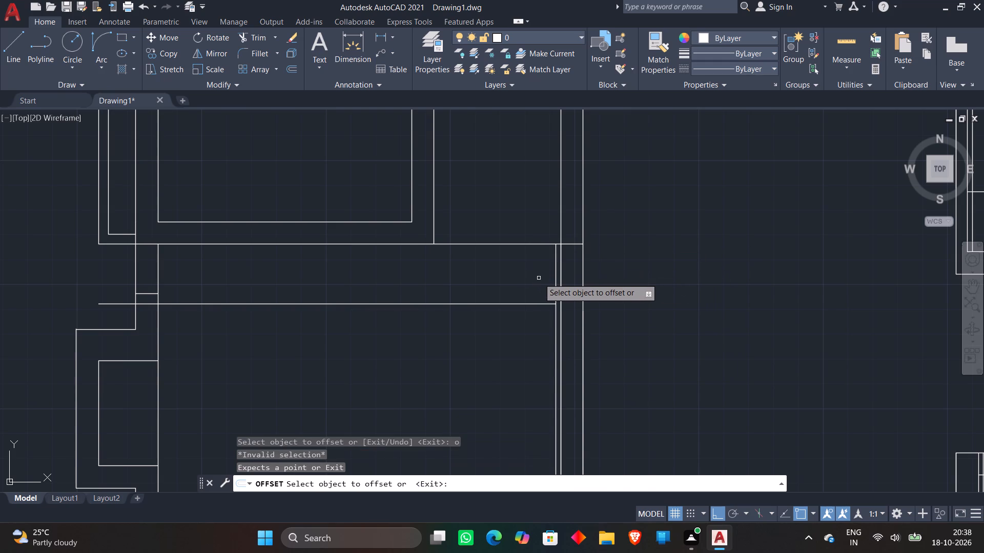
type("2'")
key("Return")
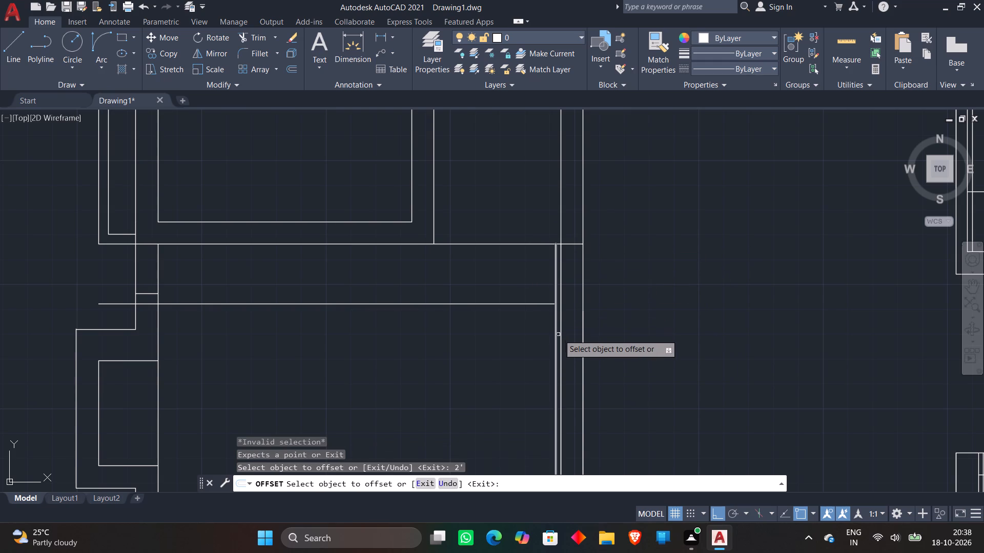
left_click(555, 337)
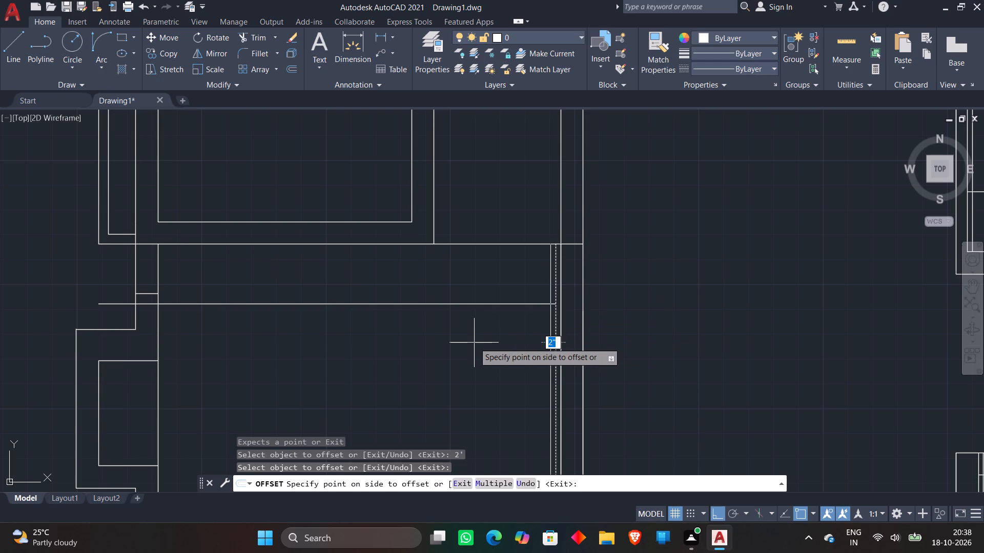
key("BackSpace")
type("2'")
key("Return")
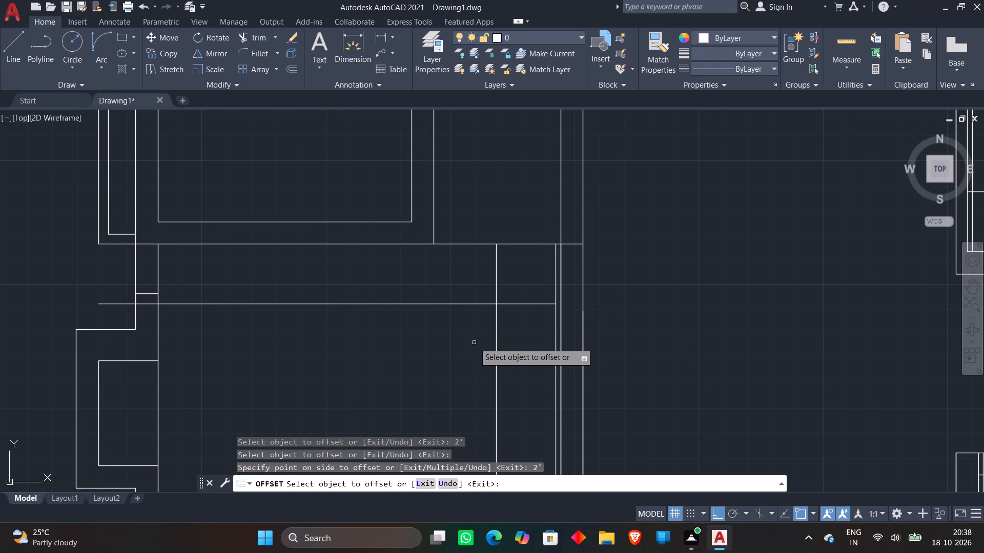
key("Escape")
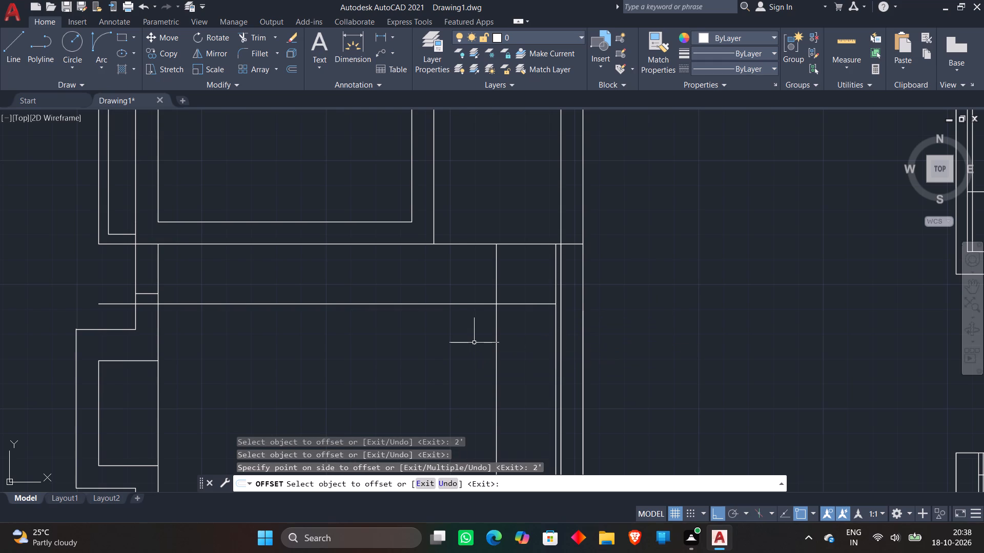
Trim the guide lines in the large lower-west room, leaving only a small square near its upper-right corner.
type("tr")
key("space")
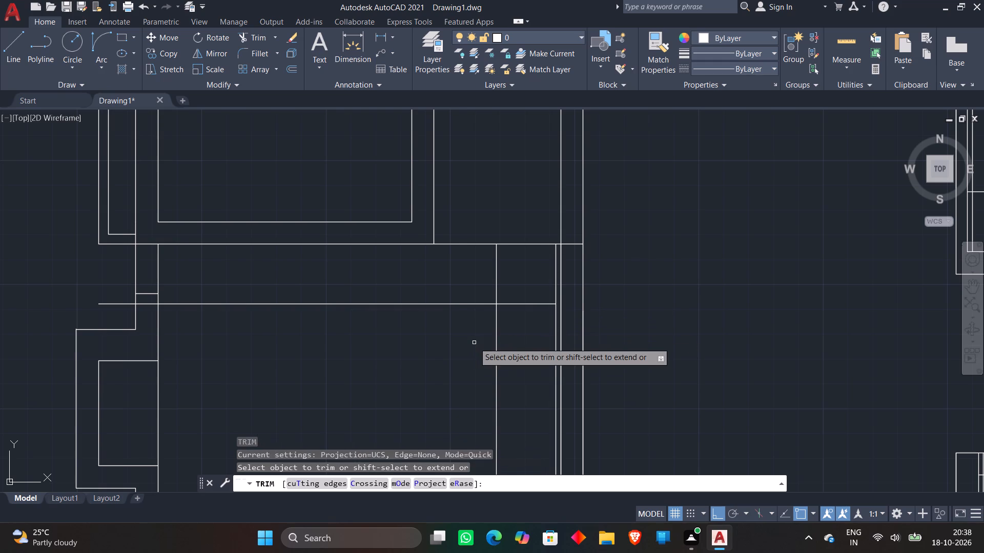
scroll(556, 303, "up", 3)
left_click(546, 326)
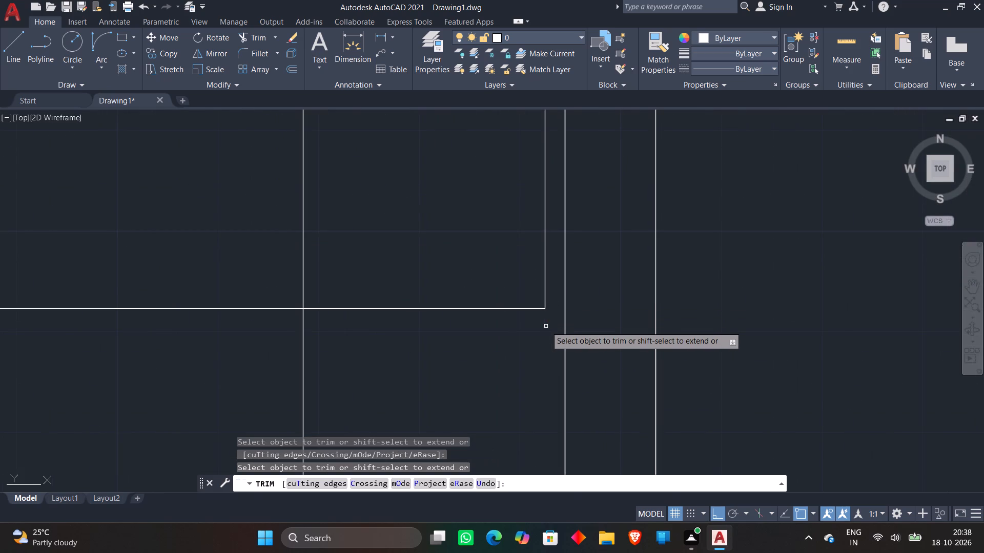
left_click(224, 292)
left_click(316, 360)
scroll(217, 280, "down", 3)
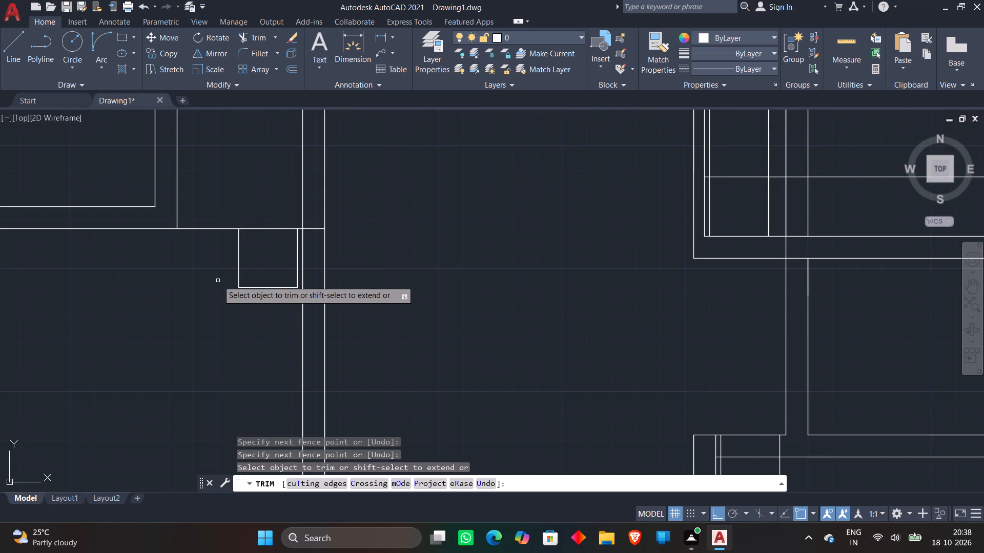
Trim the vertical wall lines crossing the passage opening between the small west room and the lower central hall.
middle_click_drag(284, 206, 285, 207)
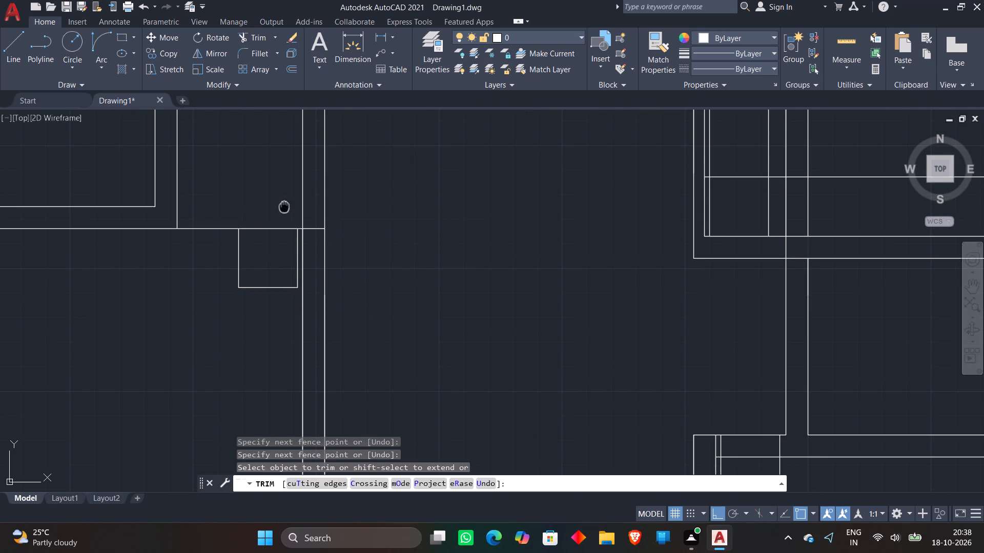
middle_click_drag(285, 207, 365, 278)
left_click(366, 227)
left_click(426, 225)
scroll(426, 225, "down", 1)
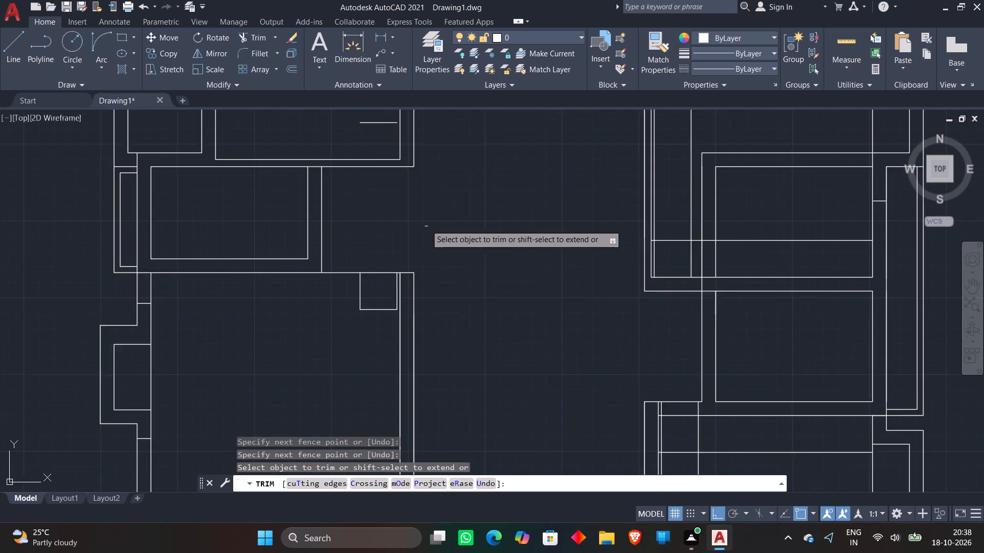
scroll(426, 225, "down", 1)
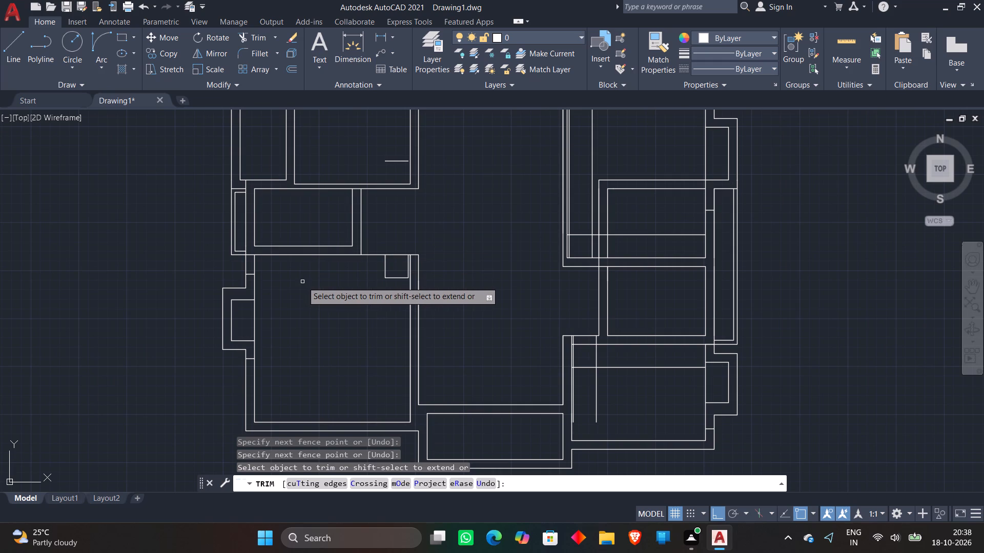
scroll(387, 198, "up", 1)
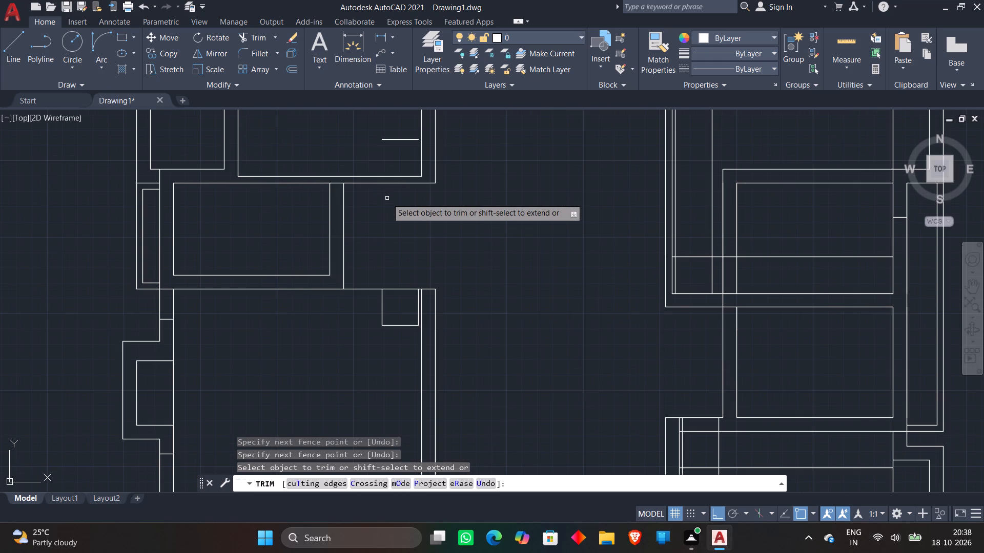
scroll(417, 207, "down", 1)
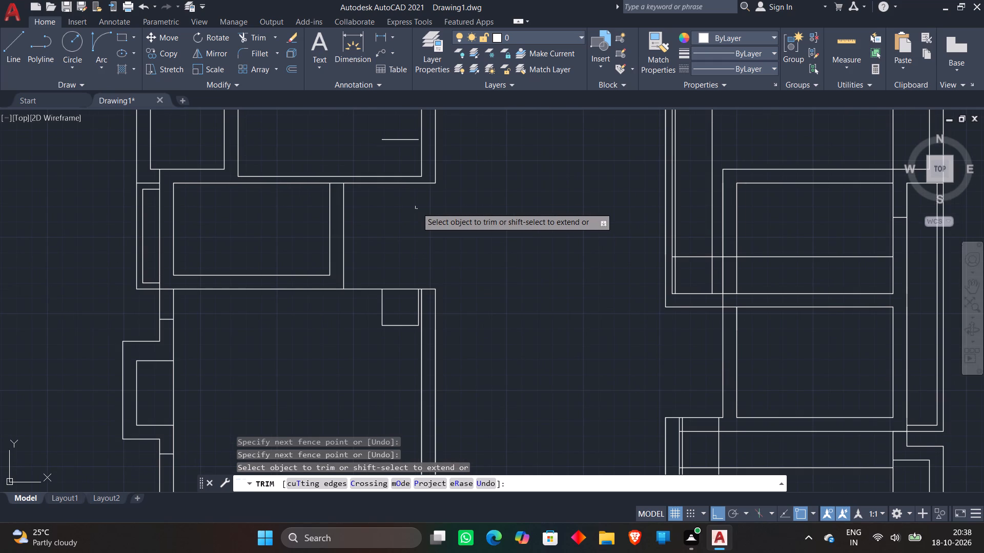
key("Escape")
Draw vertical lines from both ends of the short guide line in the room above the passage down past its bottom wall.
key("l")
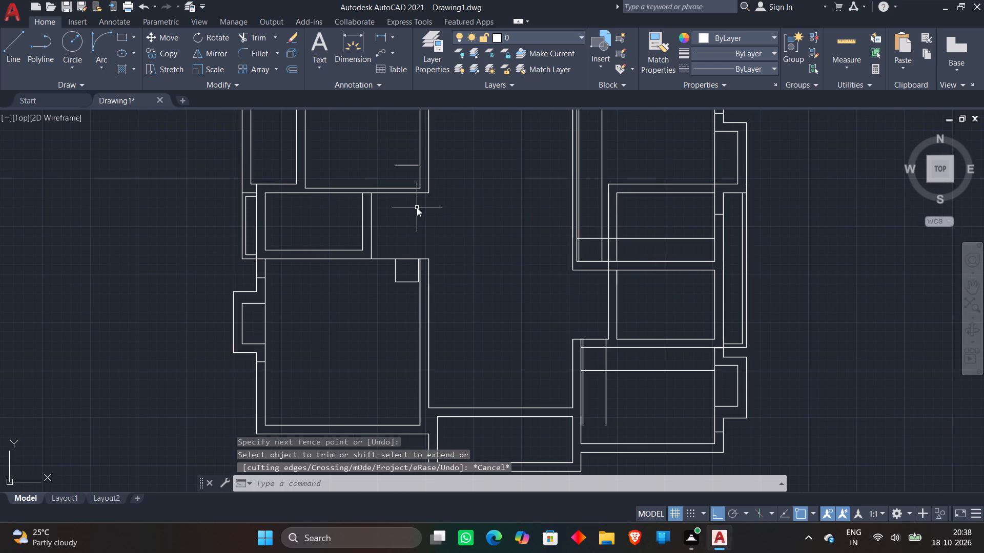
key("Return")
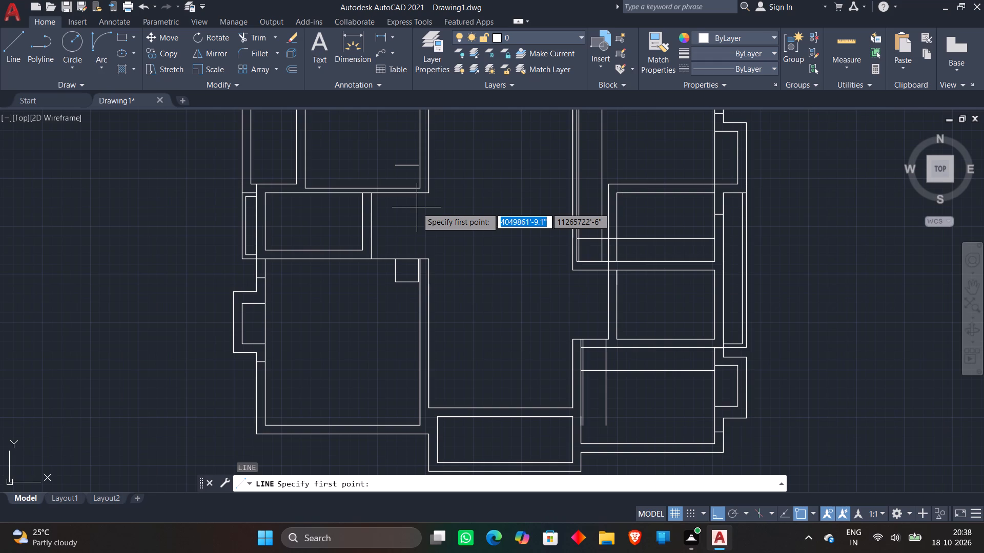
scroll(380, 143, "up", 3)
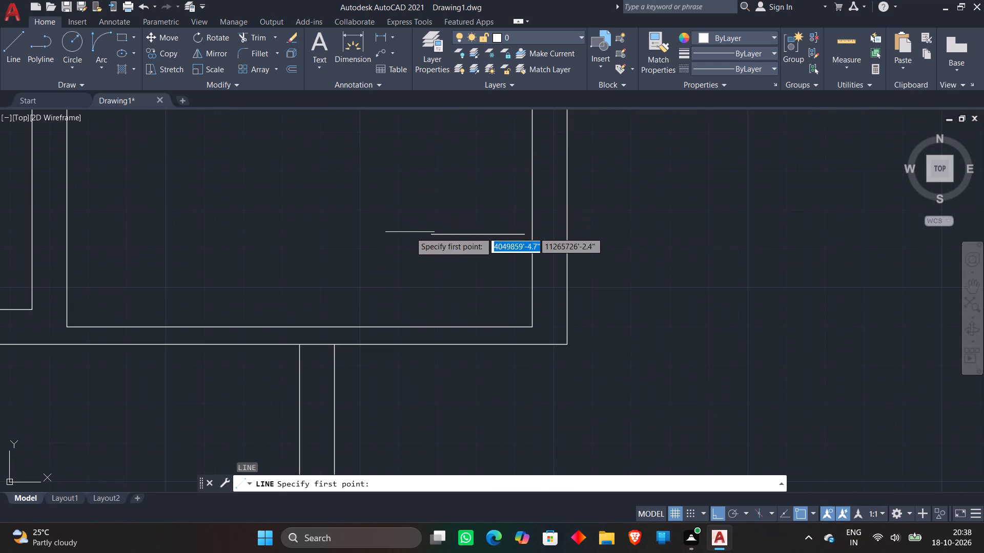
left_click(429, 236)
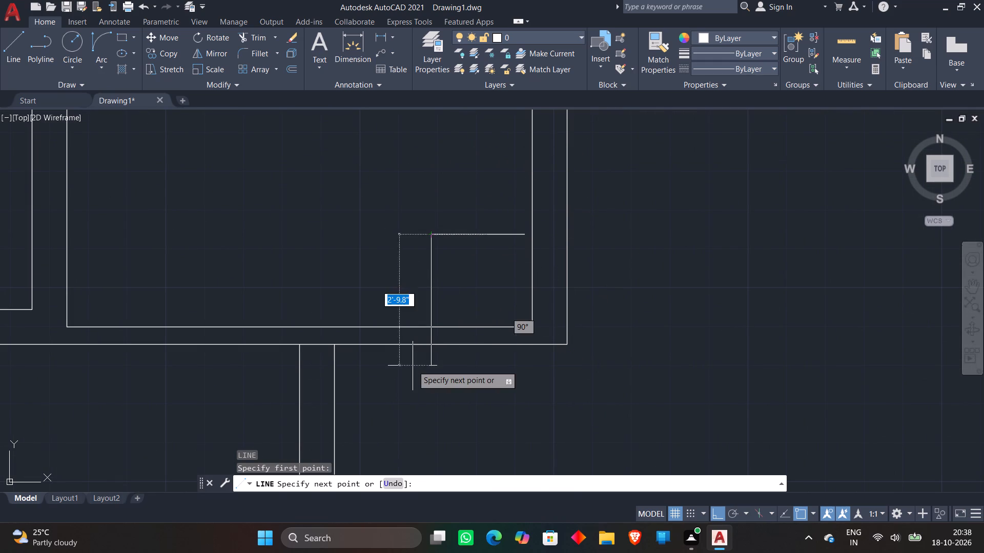
left_click(413, 366)
key("Escape")
key("l")
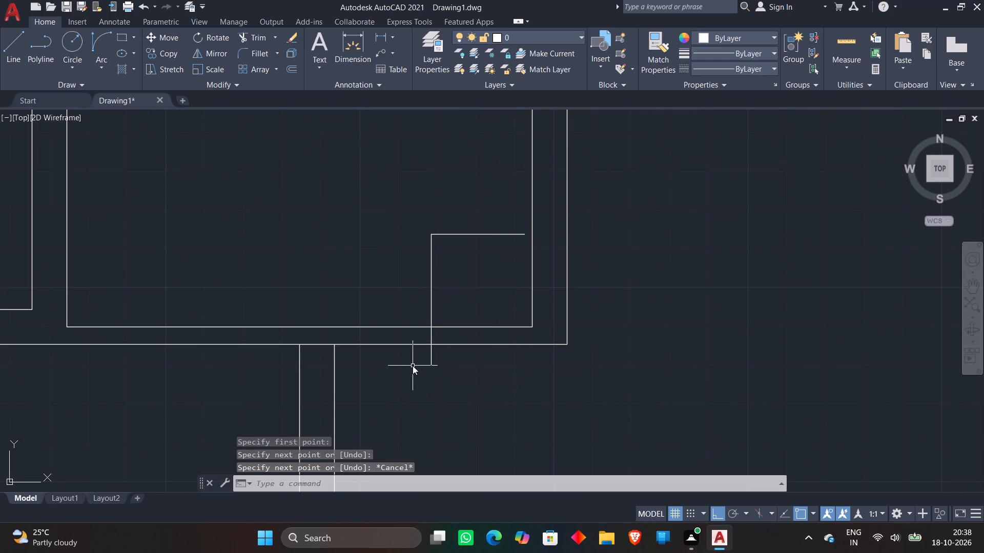
key("Return")
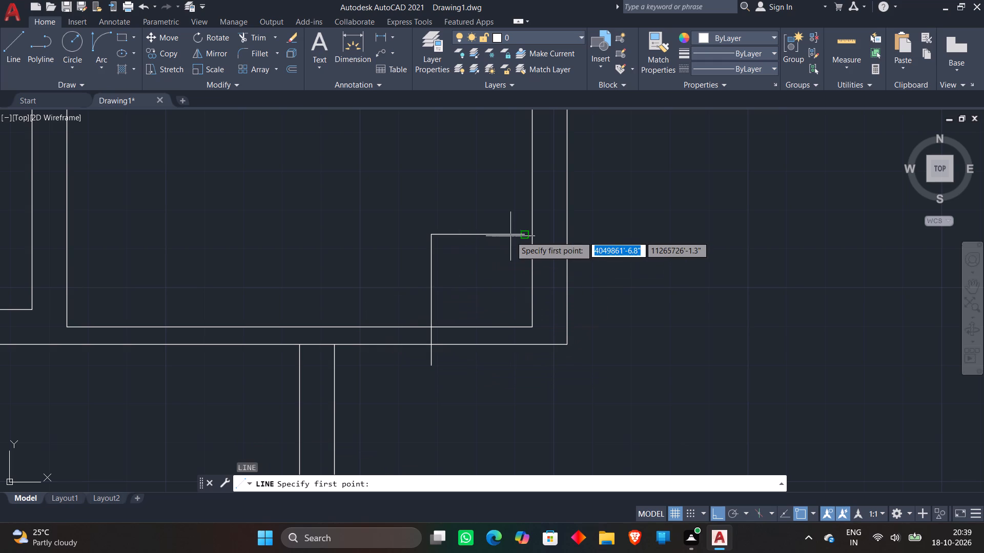
left_click(519, 237)
left_click(504, 380)
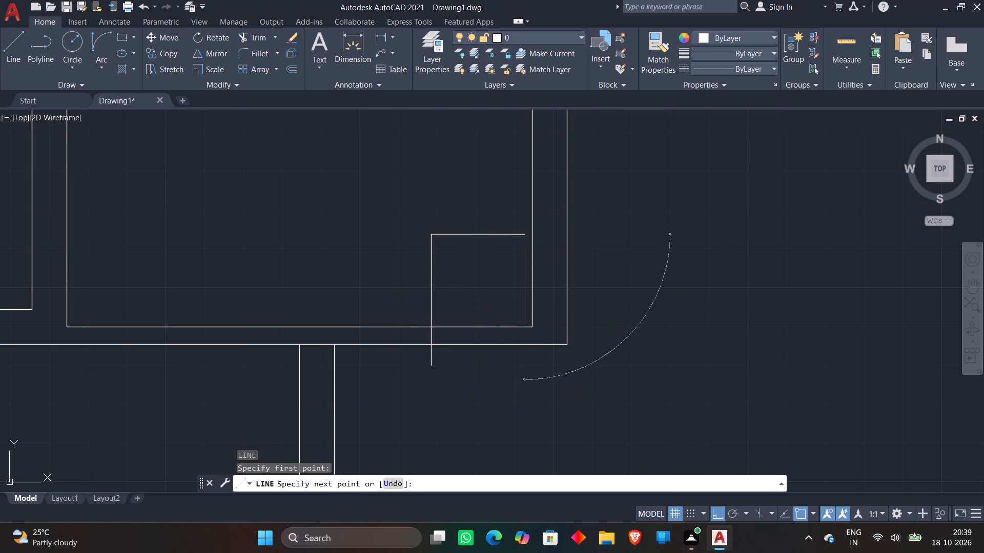
key("Escape")
Trim the ends of both vertical lines projecting below the room's outer bottom wall line.
type("tr")
key("space")
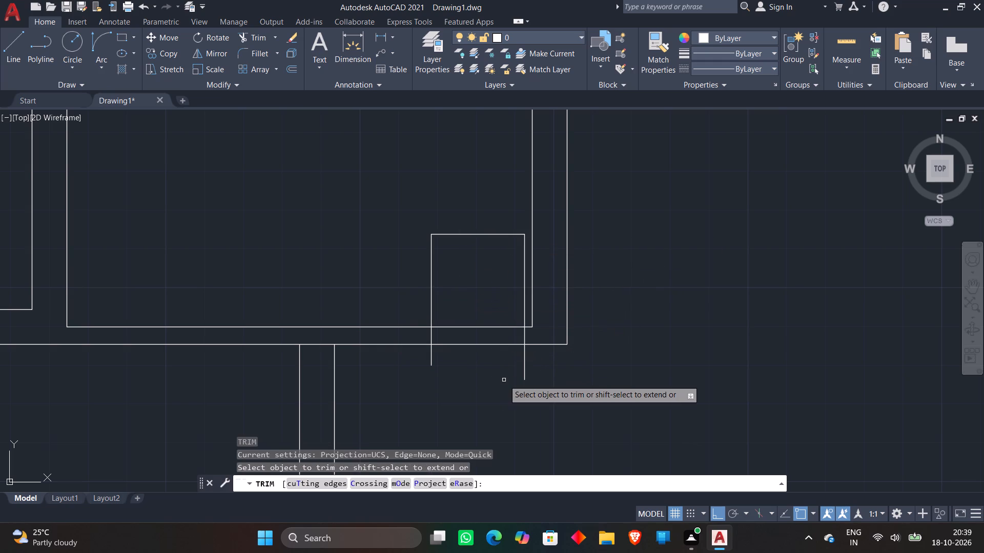
left_click(418, 357)
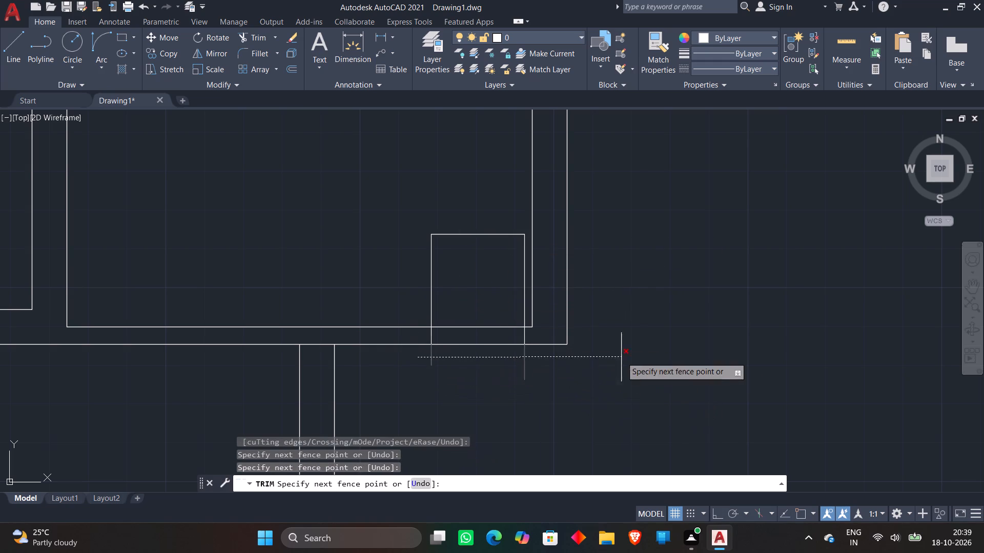
left_click(585, 366)
key("Escape")
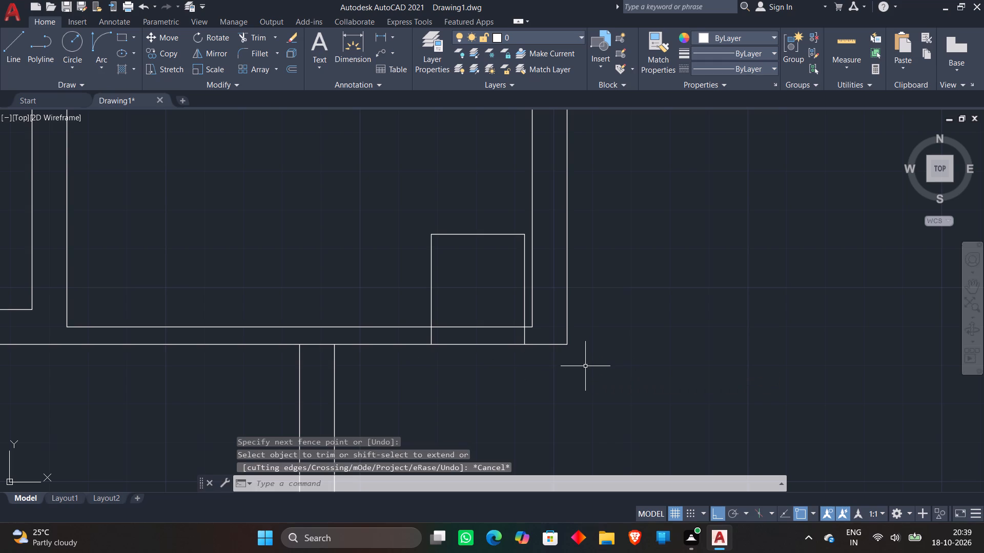
Examine the whole floor plan and the remaining guide lines in the lower apartment's east-side rooms.
scroll(583, 389, "down", 3)
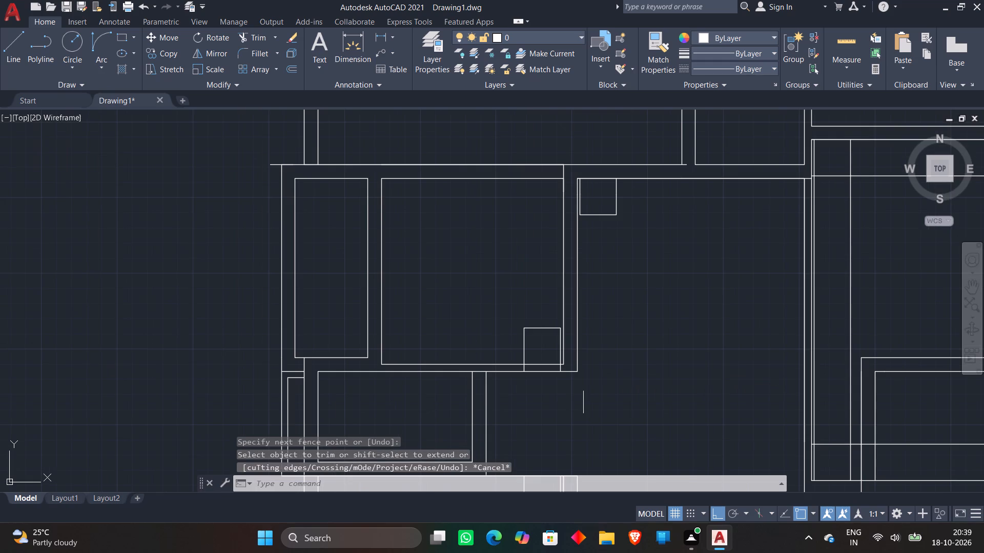
scroll(583, 389, "down", 1)
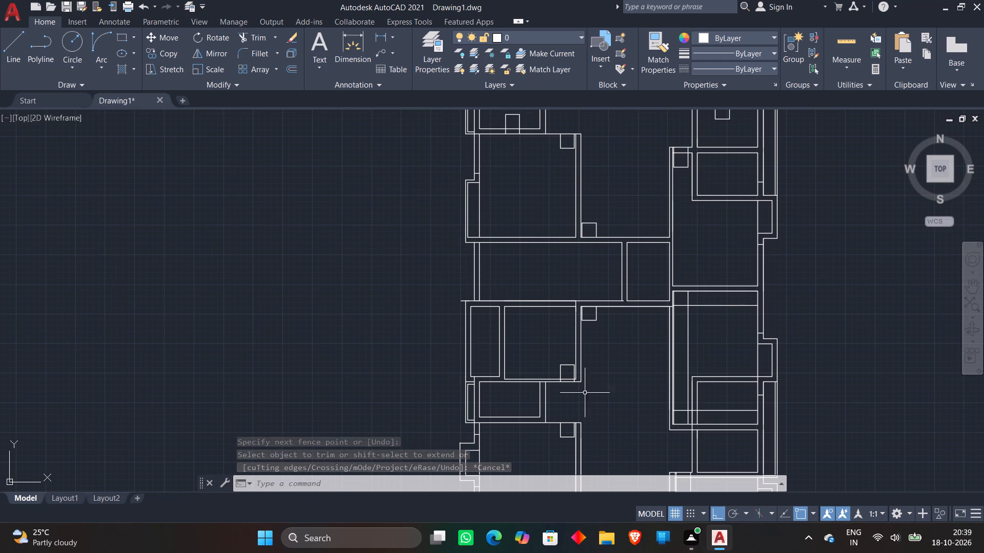
scroll(596, 405, "down", 1)
middle_click_drag(596, 405, 553, 332)
scroll(651, 247, "up", 3)
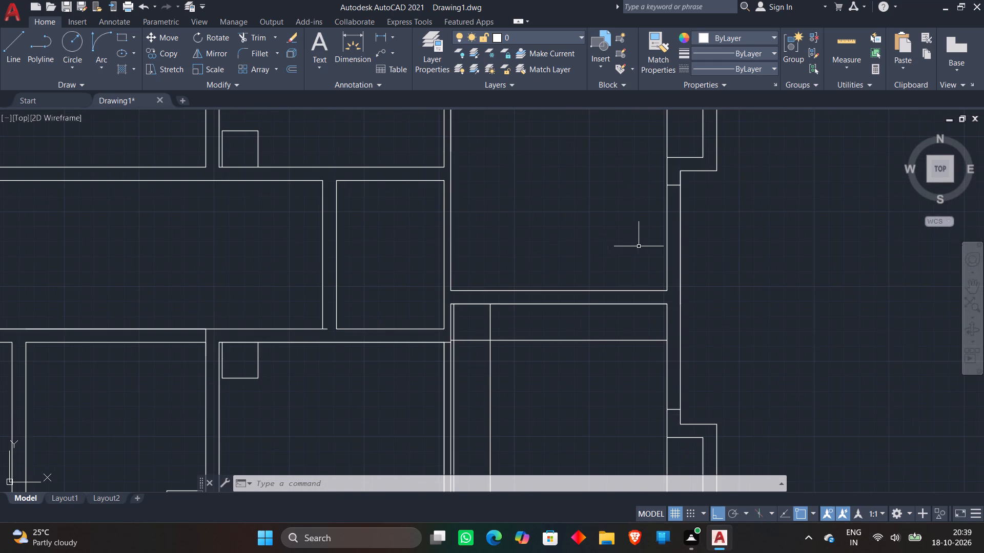
scroll(476, 316, "up", 1)
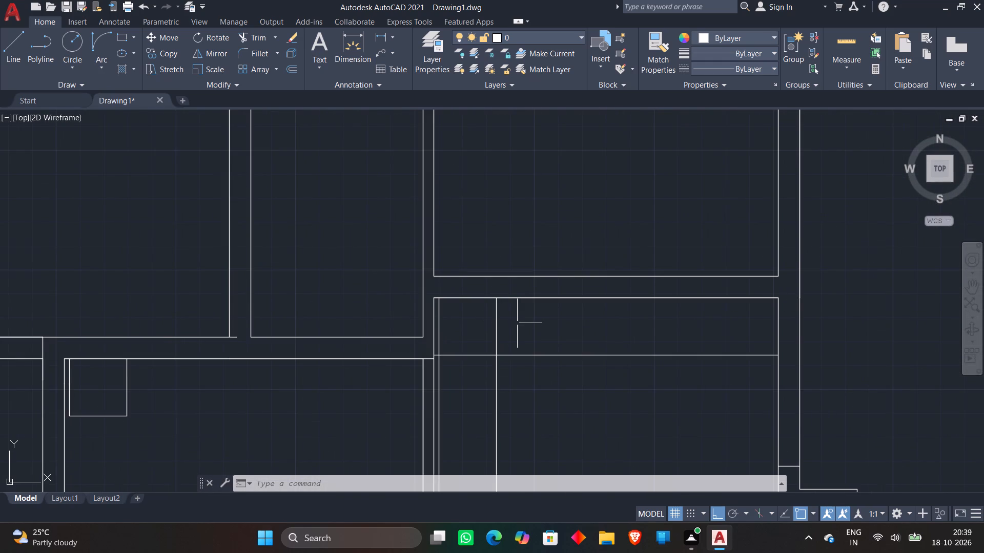
scroll(517, 324, "down", 4)
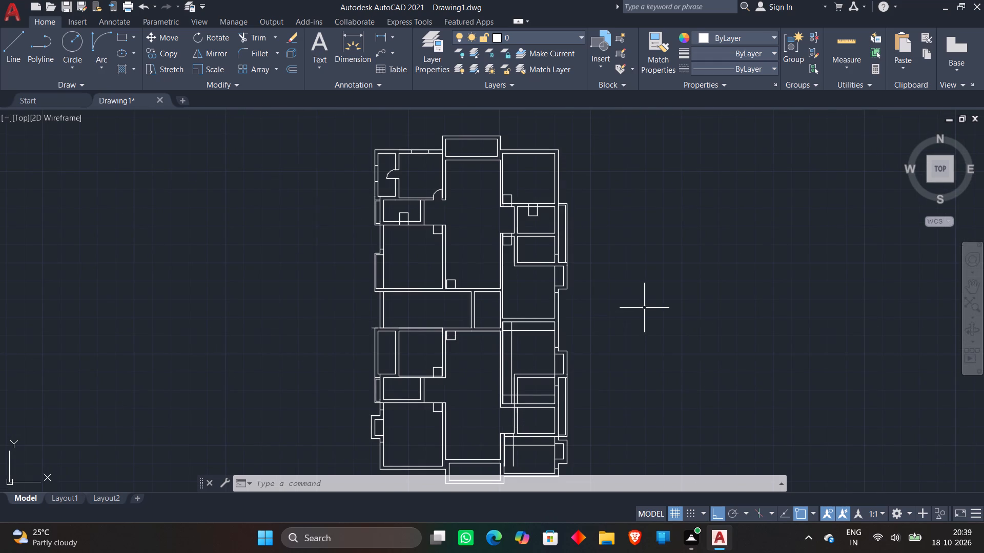
middle_click_drag(626, 307, 654, 246)
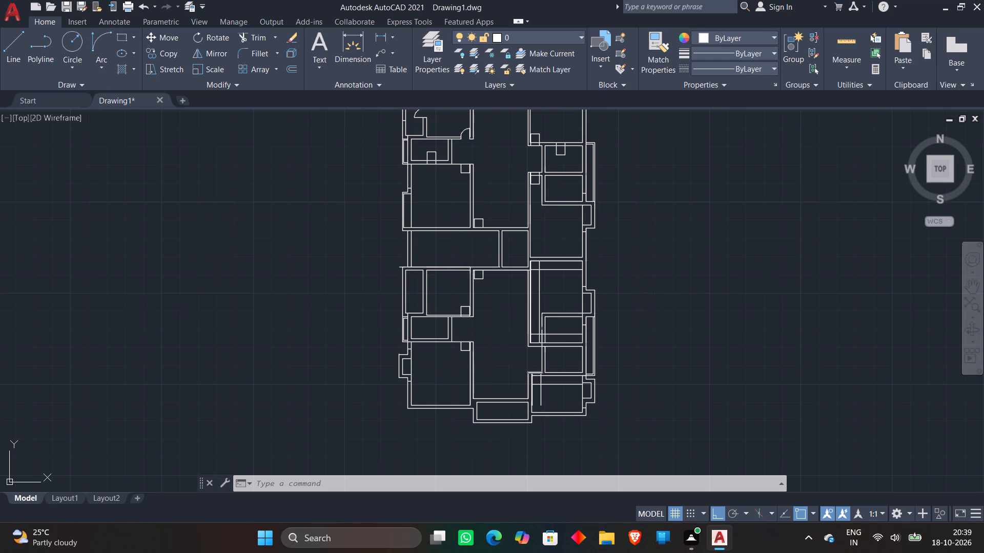
Trim the guide lines crossing the northwest corner of the lower apartment's upper east room, including the short stub at the west wall.
scroll(553, 264, "up", 2)
type("tr")
key("space")
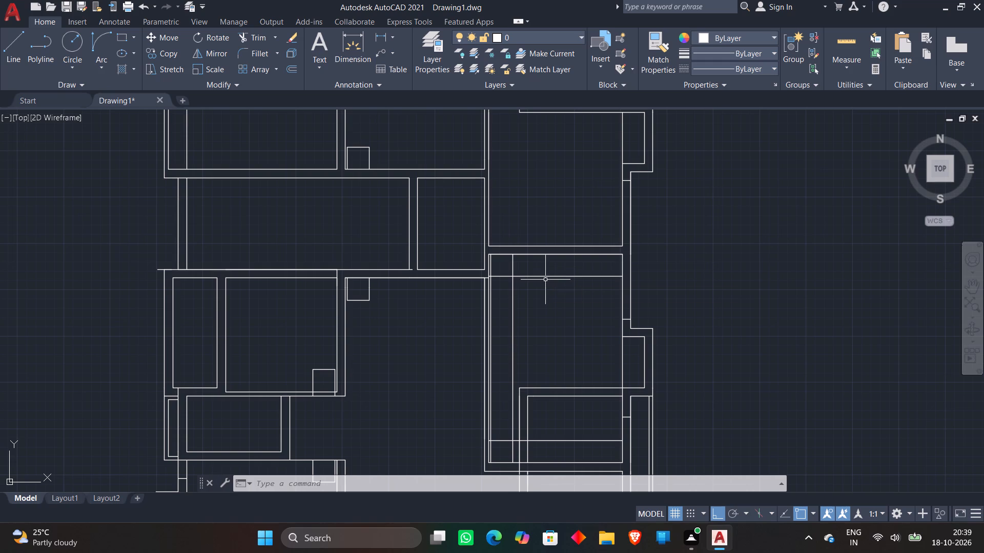
scroll(499, 262, "up", 3)
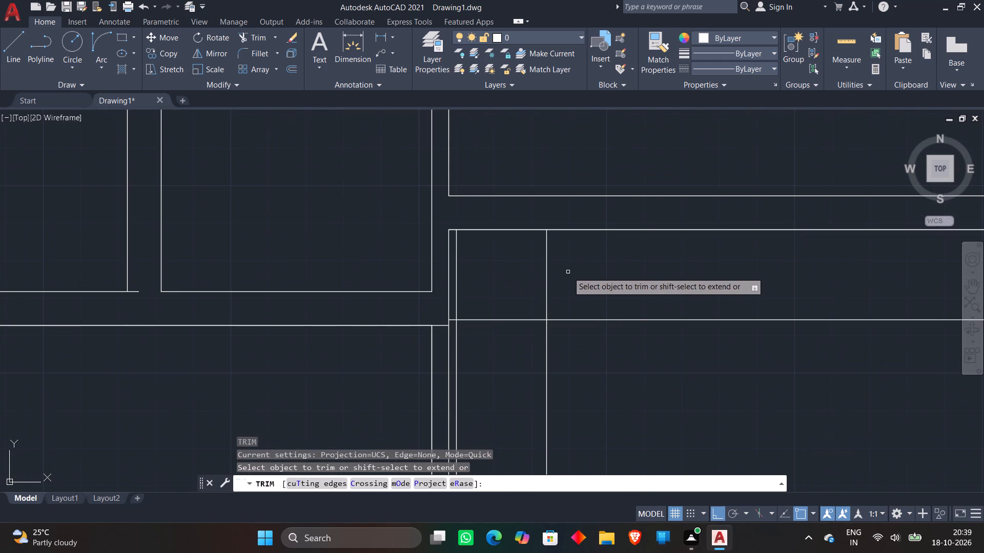
left_click(568, 272)
left_click(506, 337)
left_click(623, 293)
left_click(545, 396)
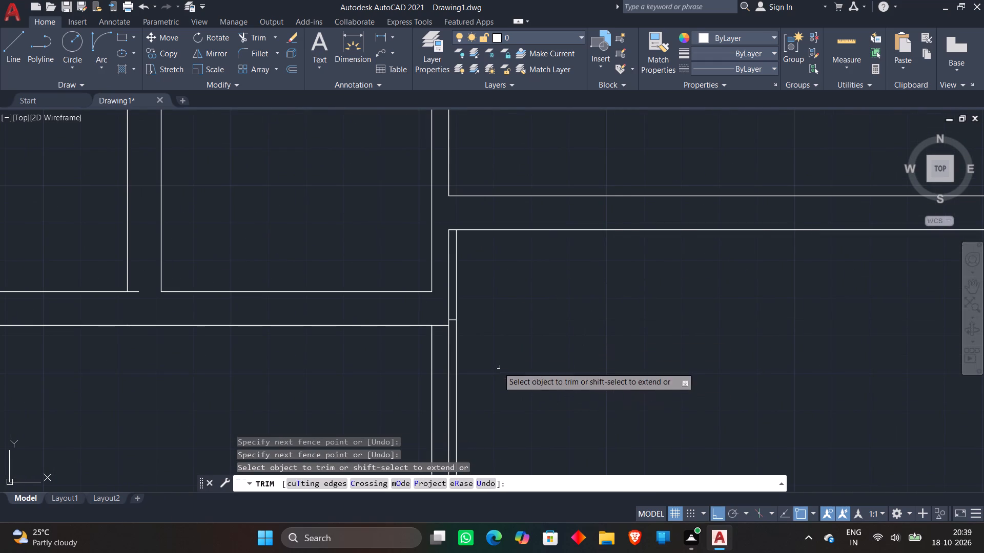
left_click(452, 321)
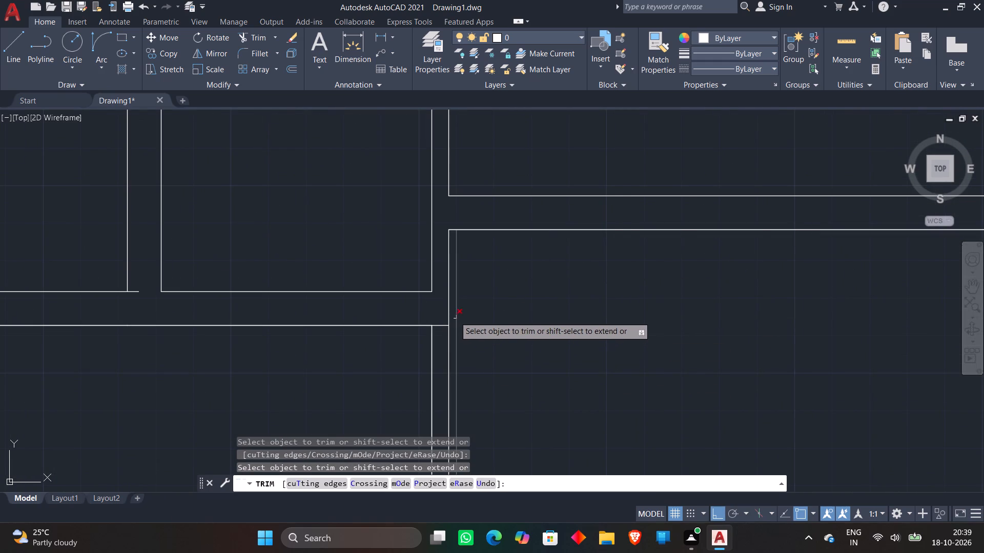
Trim the vertical guide beside that room's west wall above the lower horizontal guide, and the horizontal guide's stub reaching the wall.
scroll(523, 288, "down", 3)
middle_click_drag(599, 371, 638, 222)
scroll(577, 328, "up", 2)
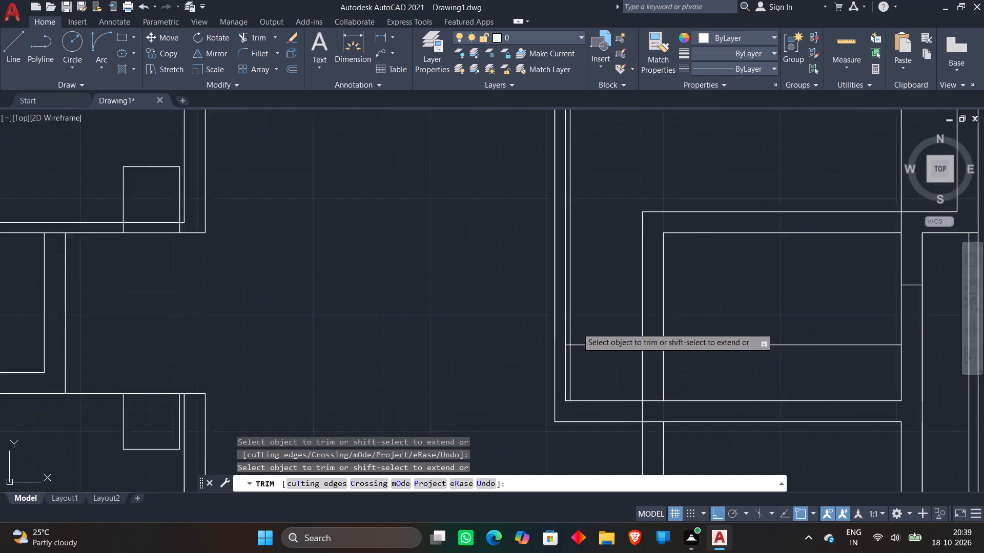
scroll(577, 328, "up", 2)
left_click(553, 354)
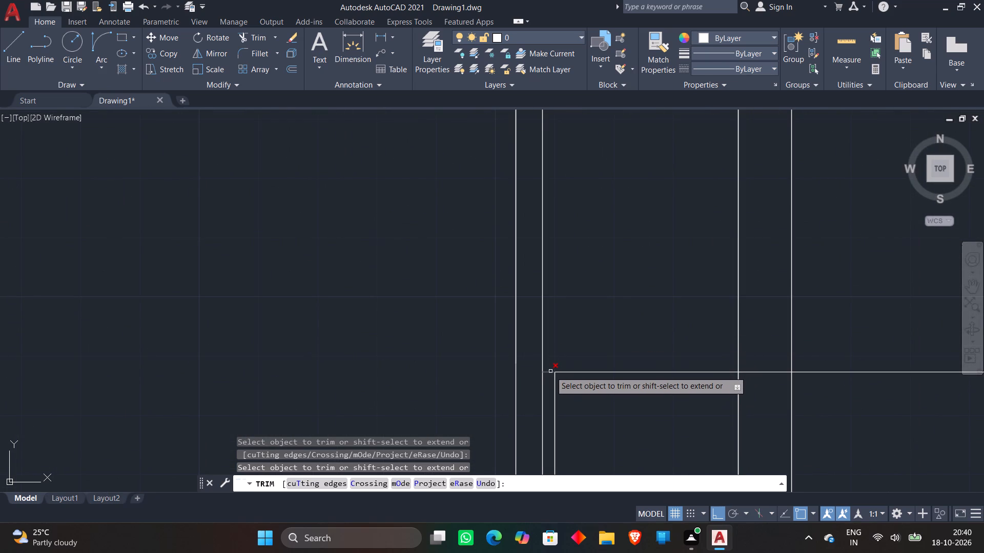
left_click(550, 371)
scroll(635, 319, "down", 2)
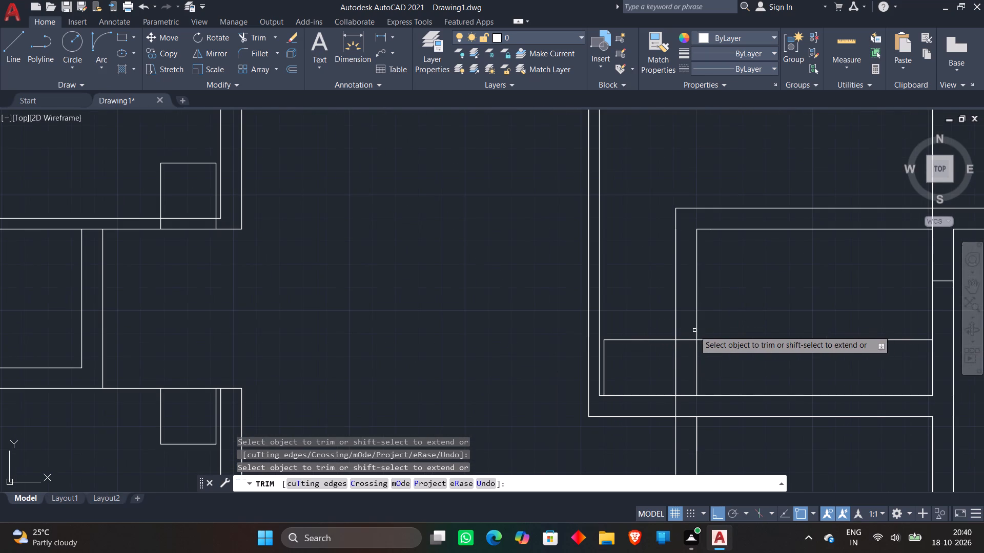
scroll(633, 302, "down", 2)
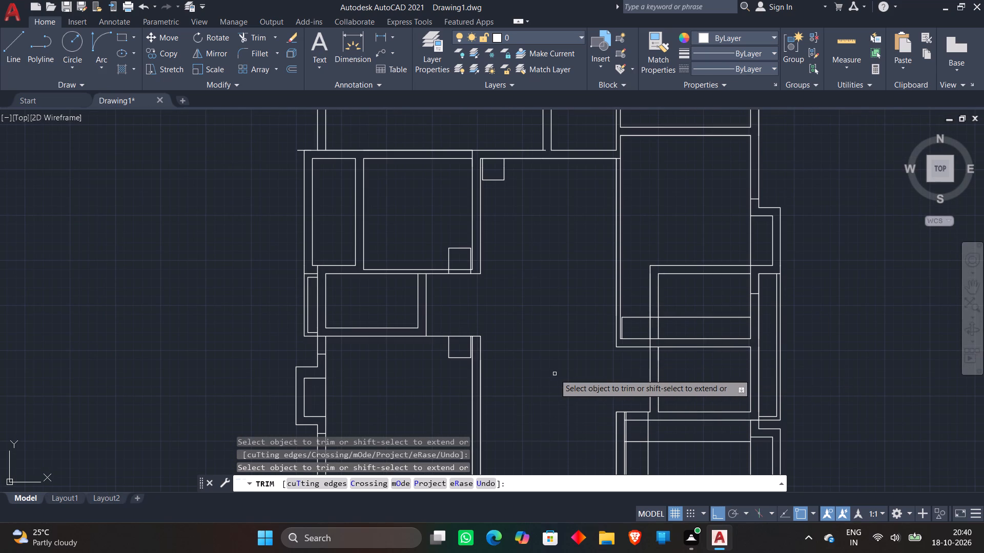
key("Escape")
Offset the remaining short vertical guide in the room's southwest corner 2' to the east.
key("o")
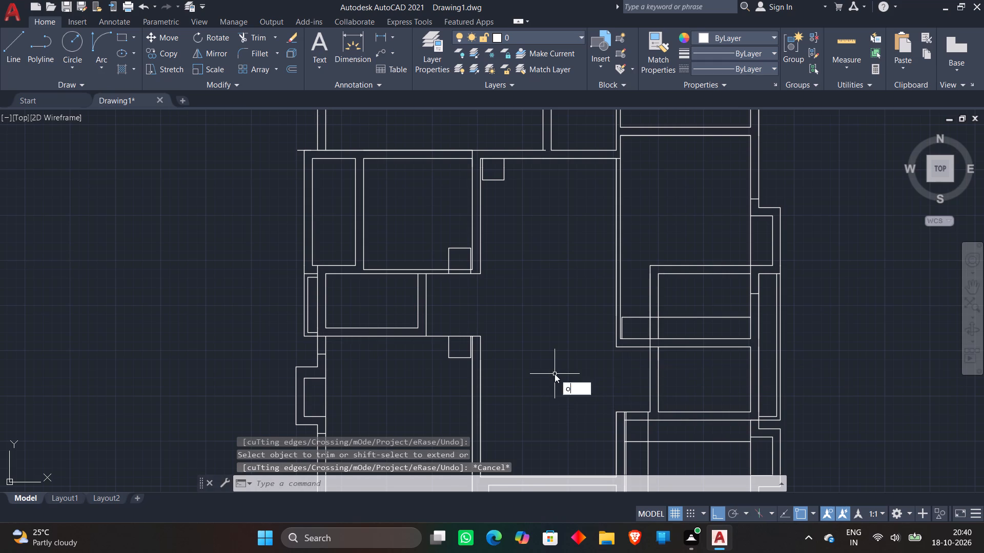
key("Return")
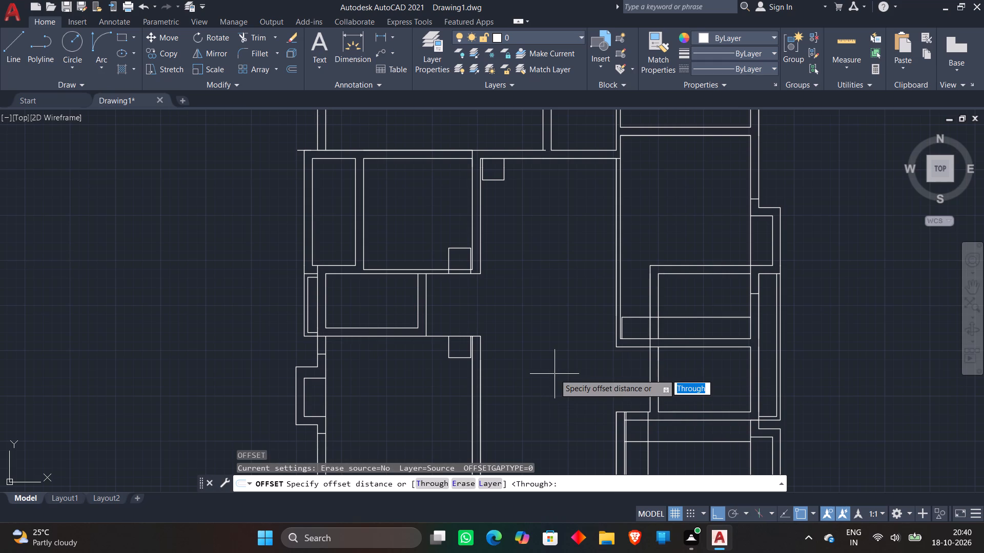
type("2'")
key("Return")
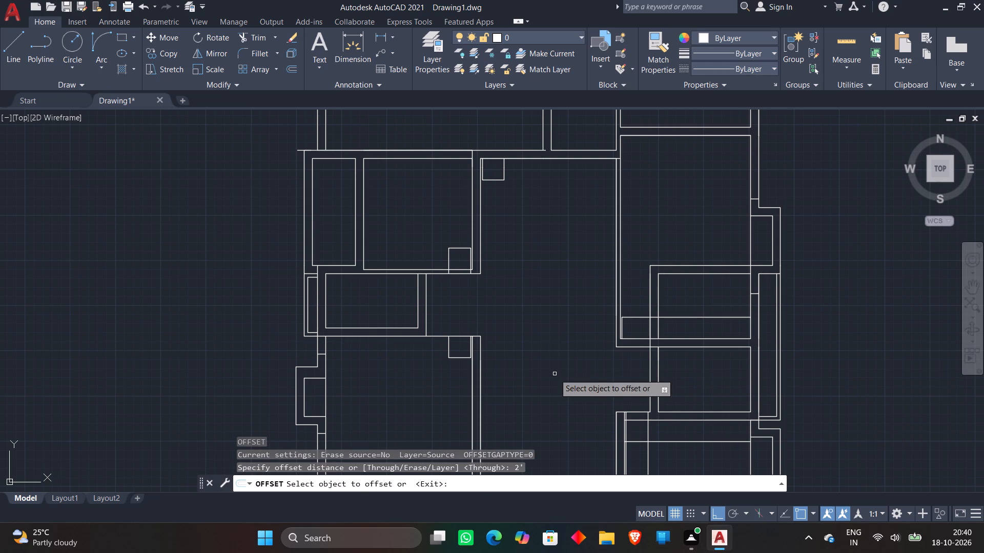
scroll(634, 317, "up", 3)
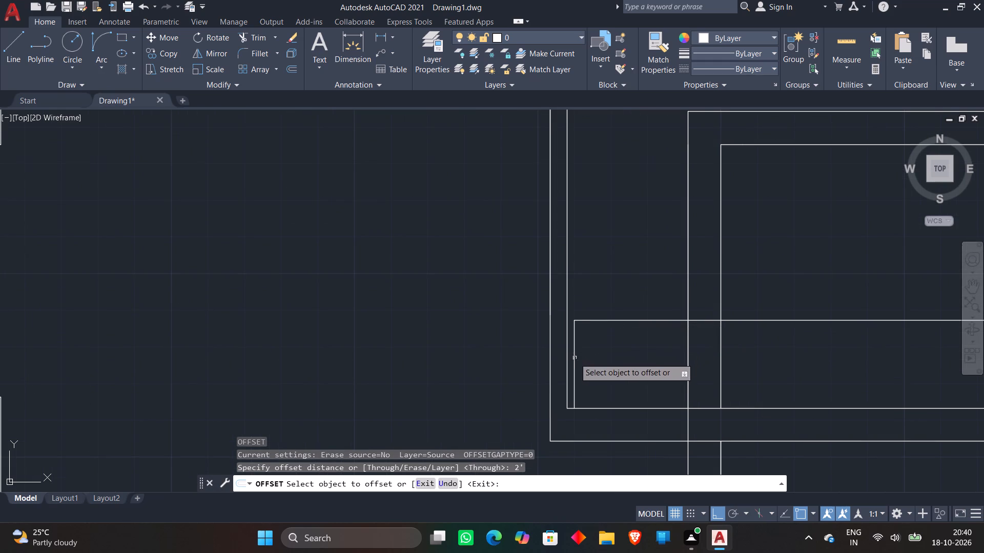
left_click(575, 358)
left_click(690, 358)
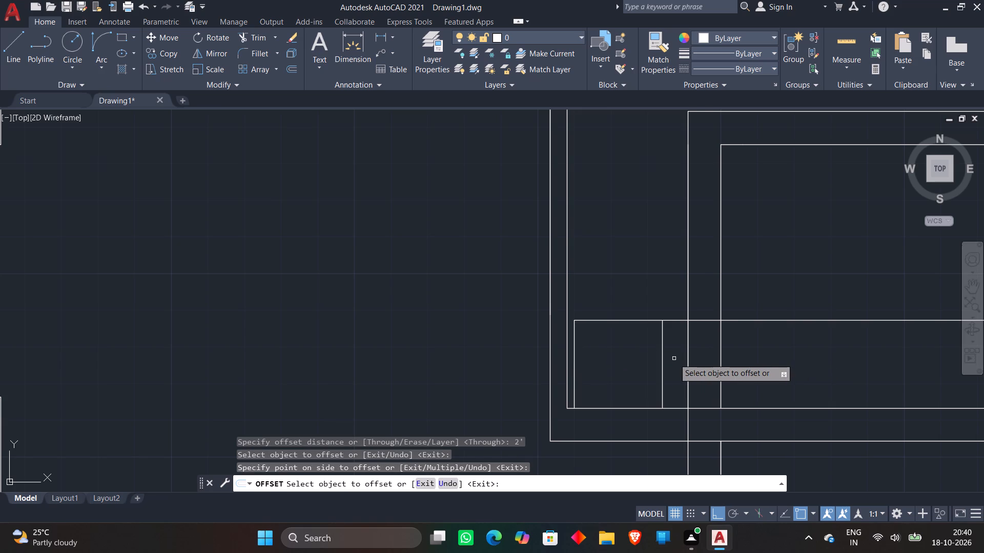
key("Escape")
Trim the horizontal guide line east of the new offset line, leaving a small square in the room's southwest corner.
key("t")
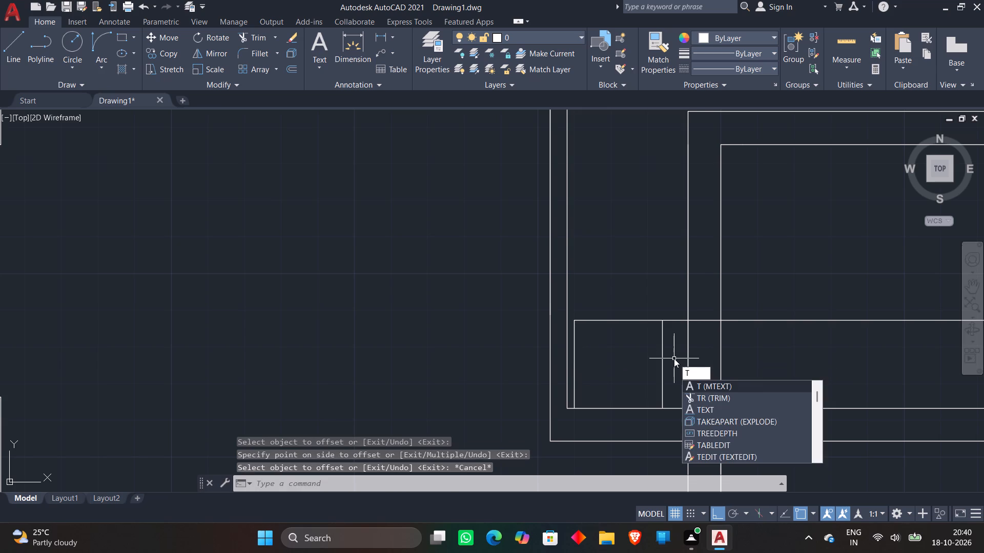
type("r")
key("space")
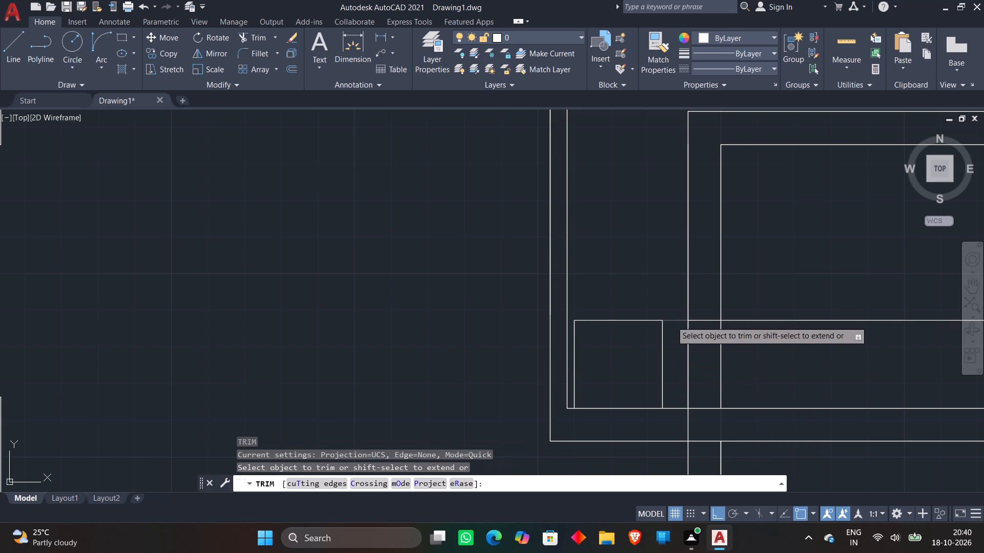
left_click(671, 321)
left_click(705, 319)
left_click(788, 309)
left_click(786, 352)
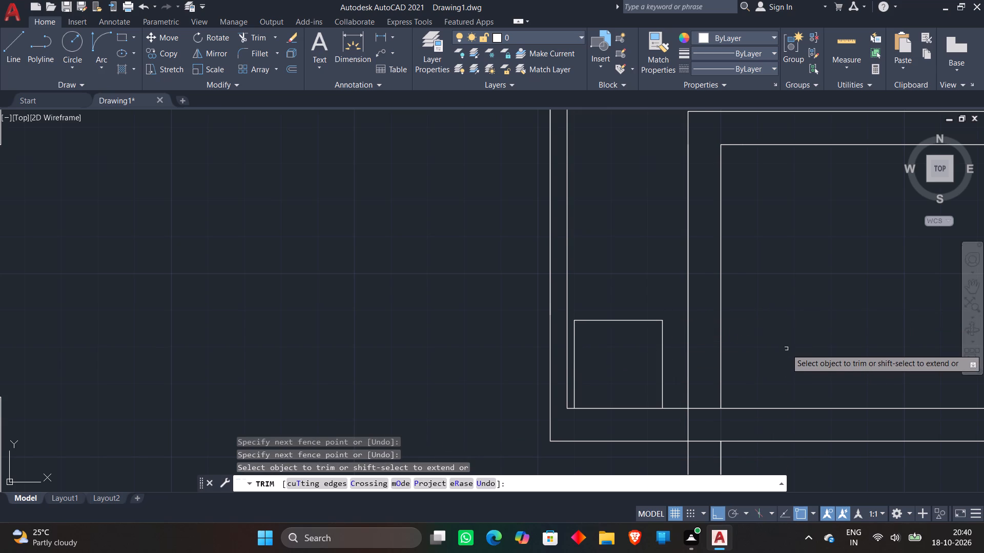
Trim the guide lines in the southeast room beyond its northwest corner square, including the stub at the west wall.
scroll(786, 349, "down", 1)
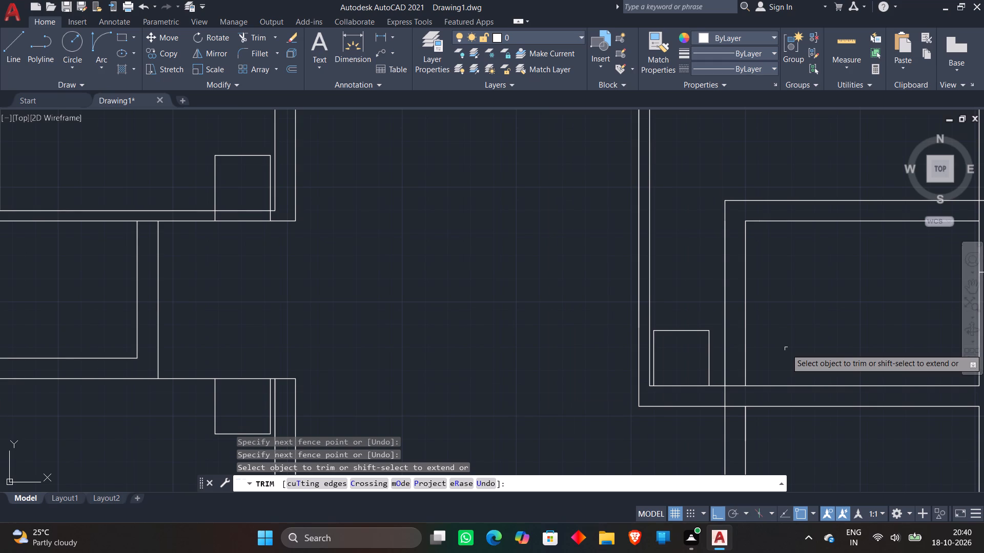
scroll(825, 303, "down", 2)
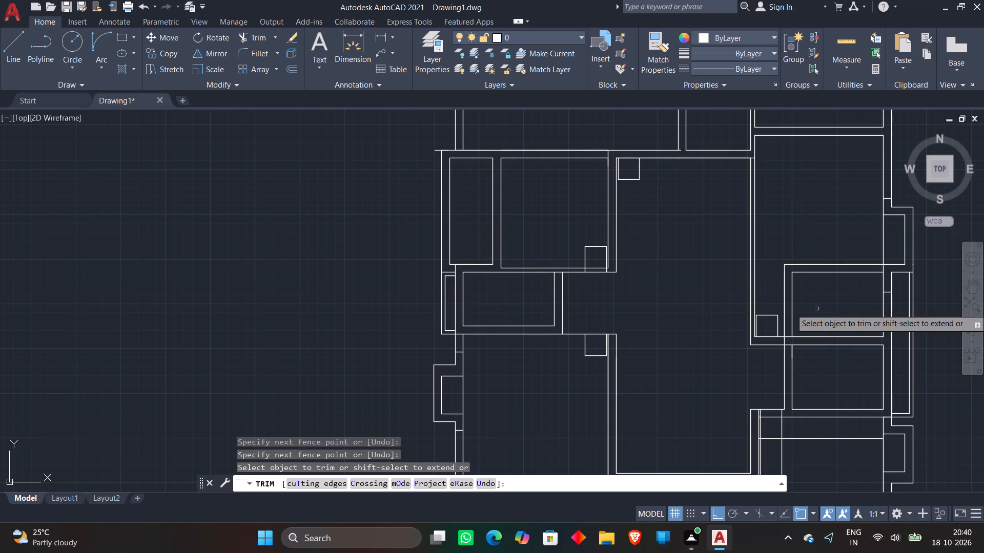
scroll(816, 302, "down", 1)
middle_click_drag(780, 355, 693, 337)
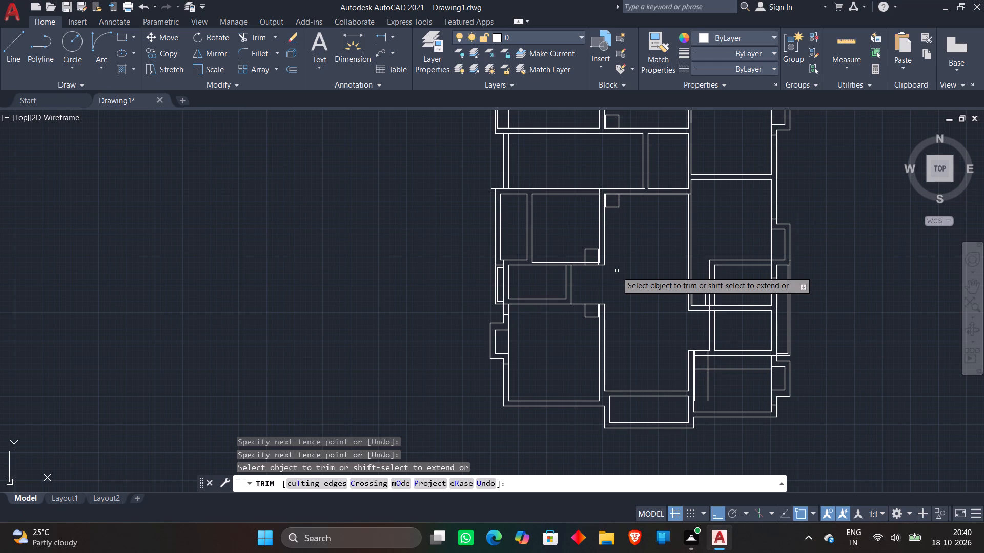
scroll(731, 372, "up", 4)
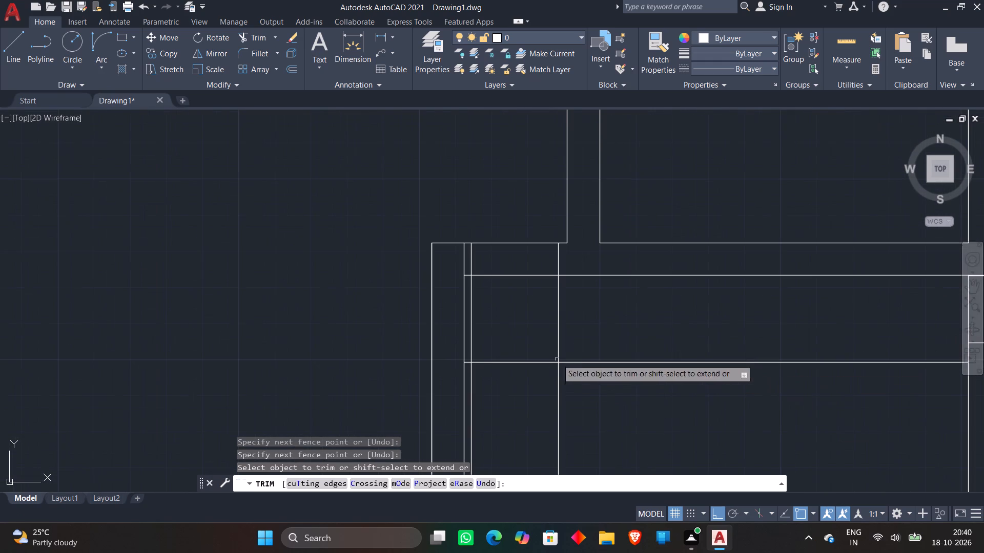
left_click(596, 338)
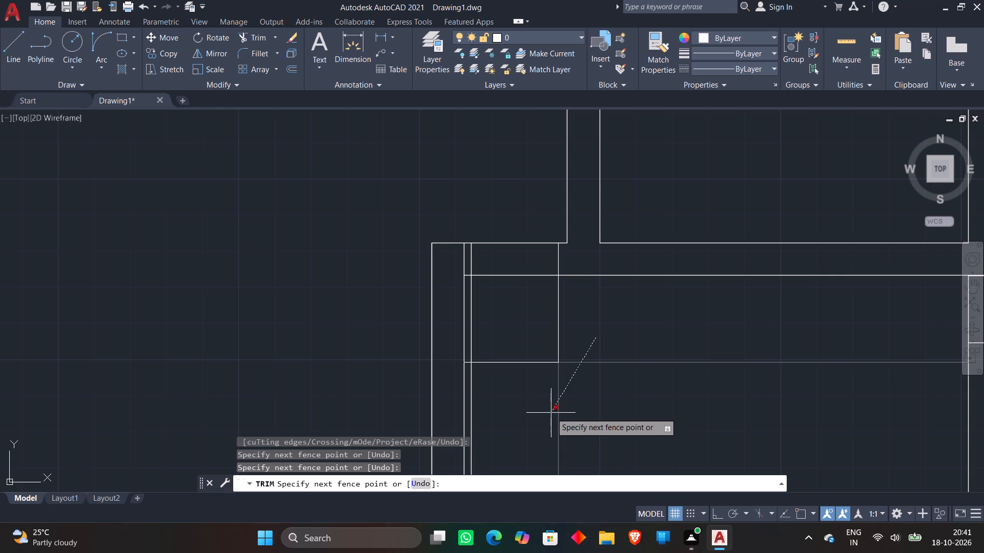
left_click(550, 413)
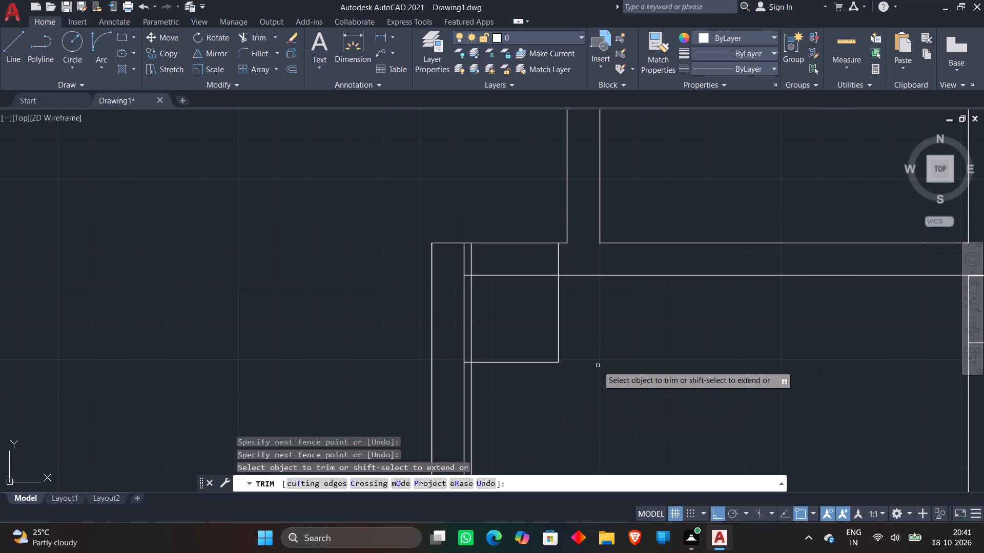
scroll(465, 376, "up", 2)
left_click(466, 343)
left_click(475, 367)
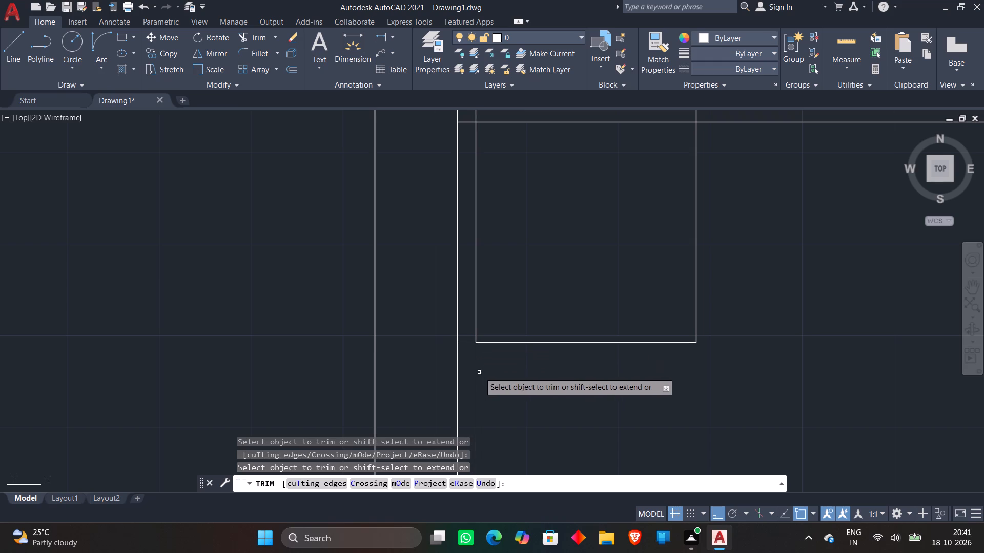
Trim the southeast room's west inner wall line where it projects above the room's top inner wall line.
scroll(482, 368, "down", 3)
scroll(484, 305, "up", 3)
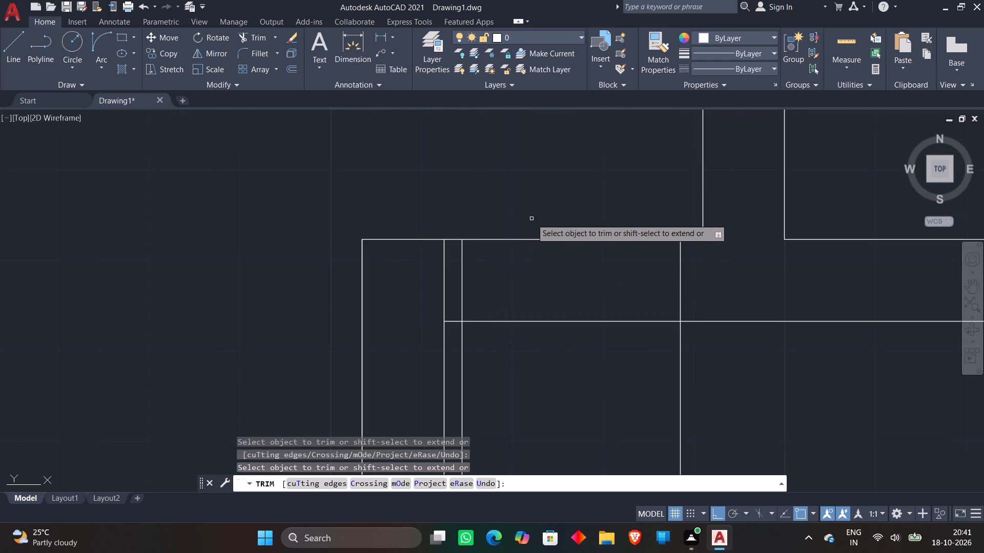
left_click(444, 301)
scroll(499, 203, "down", 3)
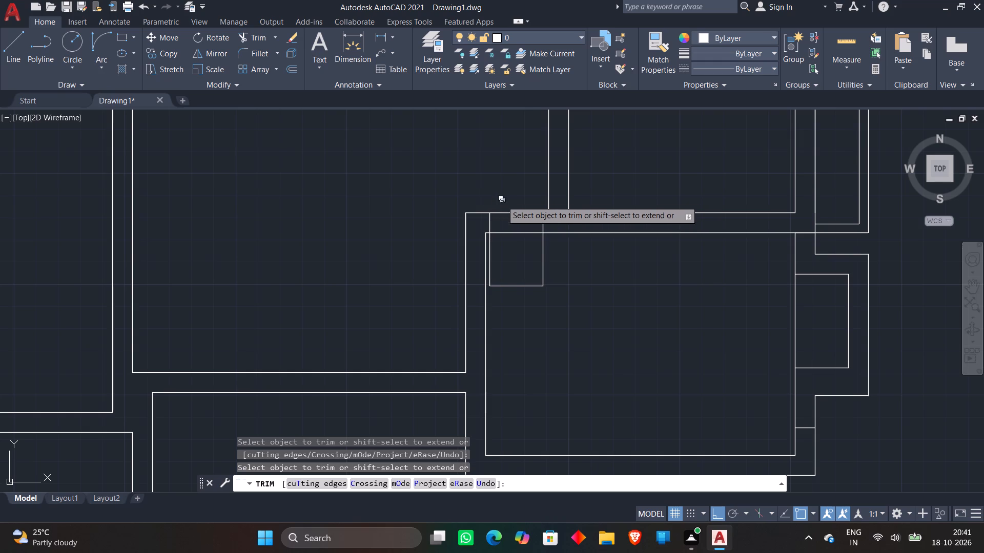
scroll(506, 198, "down", 2)
middle_click_drag(552, 274, 566, 321)
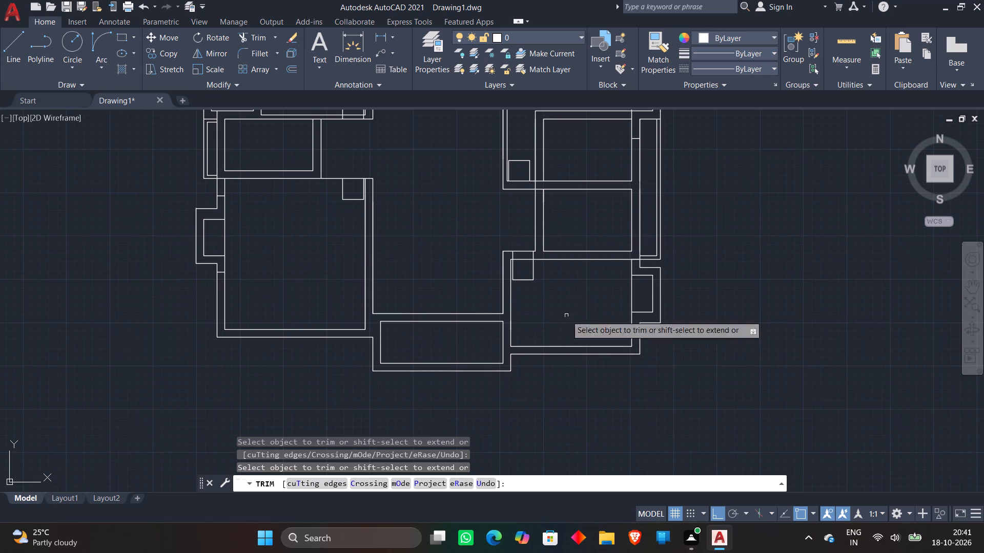
middle_click_drag(567, 230, 607, 396)
scroll(604, 227, "down", 2)
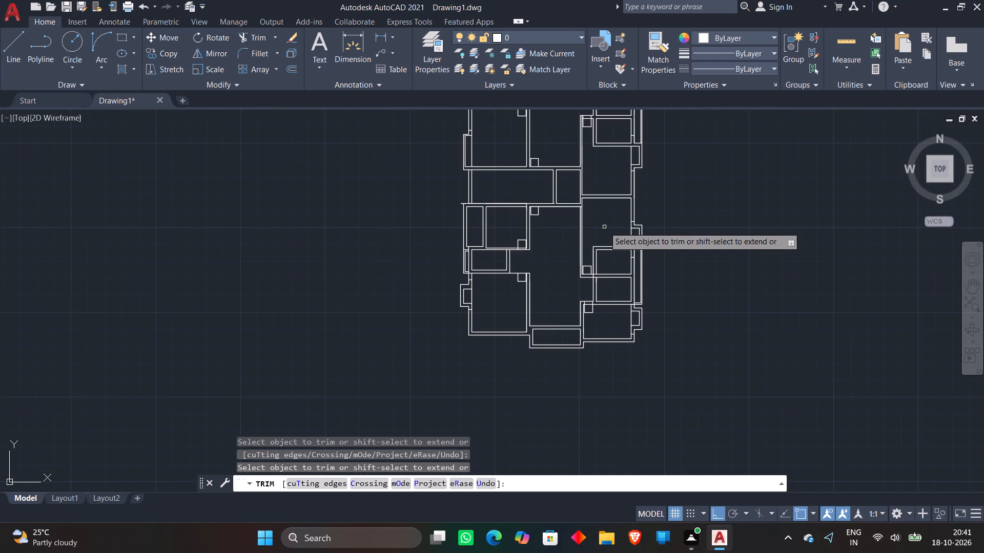
key("Escape")
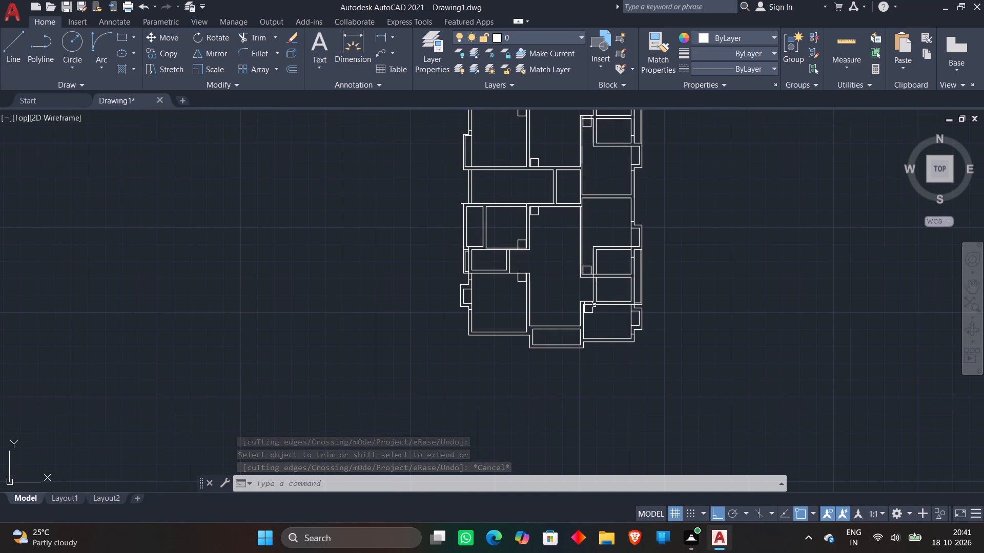
Copy the three-sided outline on the small west room's south wall into the lower of the two small east rooms.
middle_click_drag(568, 283, 575, 340)
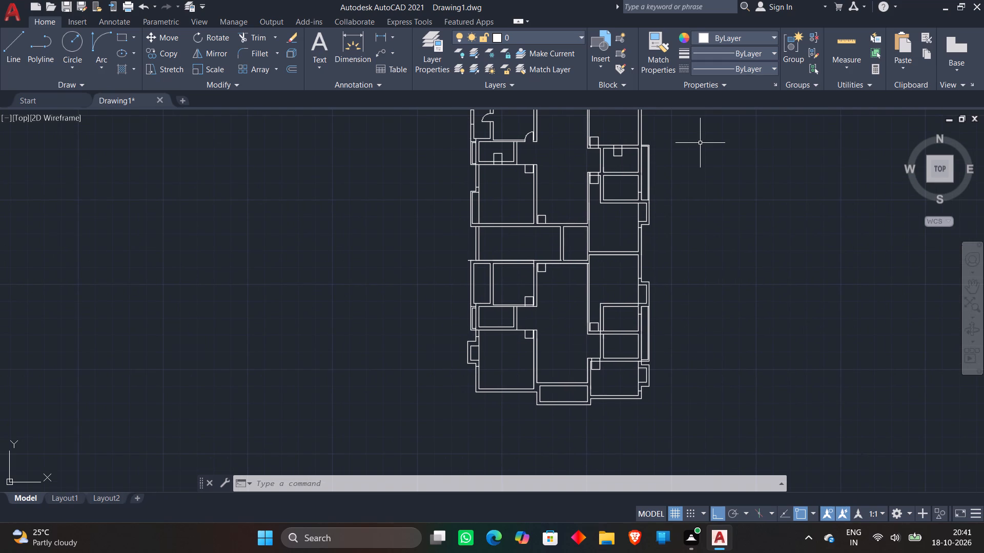
scroll(700, 143, "down", 1)
middle_click_drag(695, 163, 723, 282)
scroll(663, 272, "up", 3)
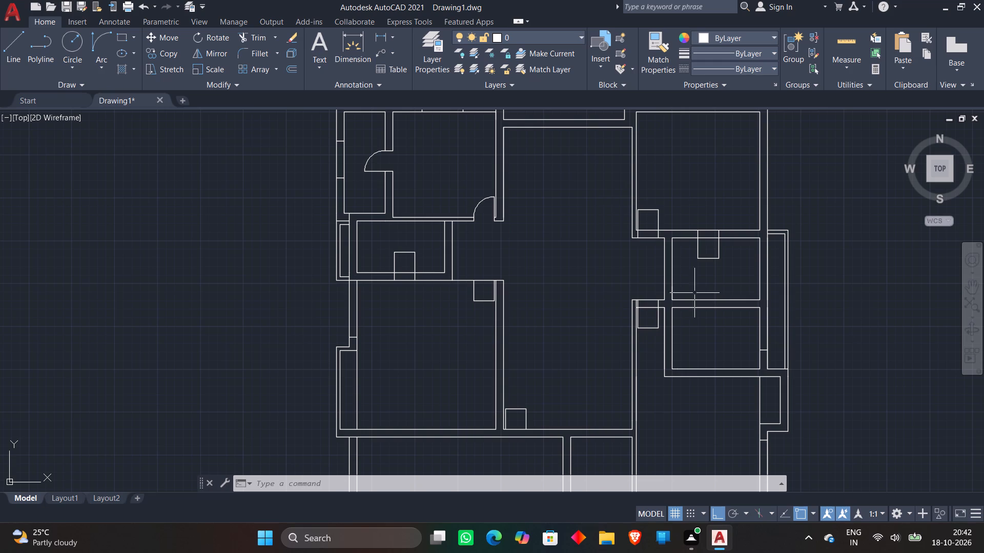
left_click(386, 244)
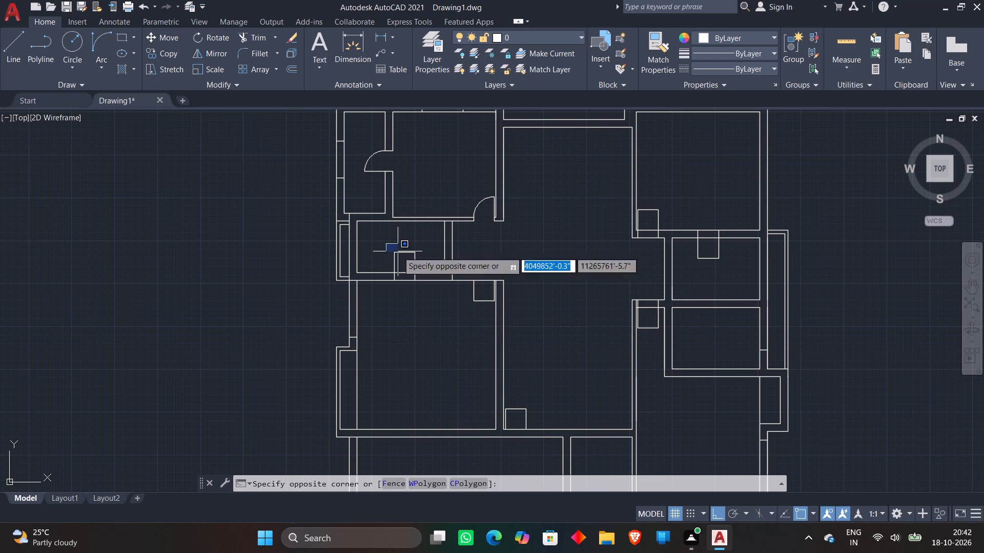
left_click(420, 288)
right_click(420, 292)
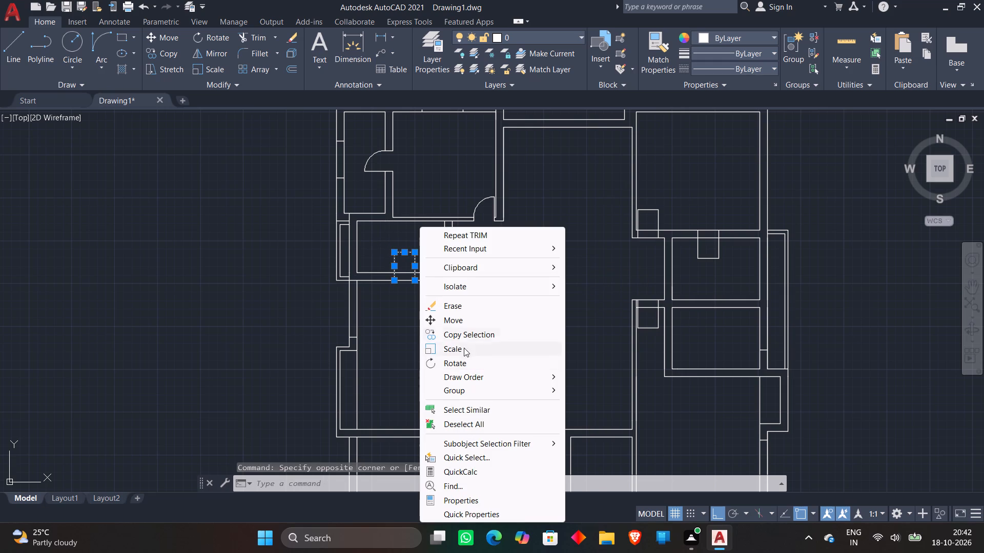
left_click(463, 337)
left_click(397, 284)
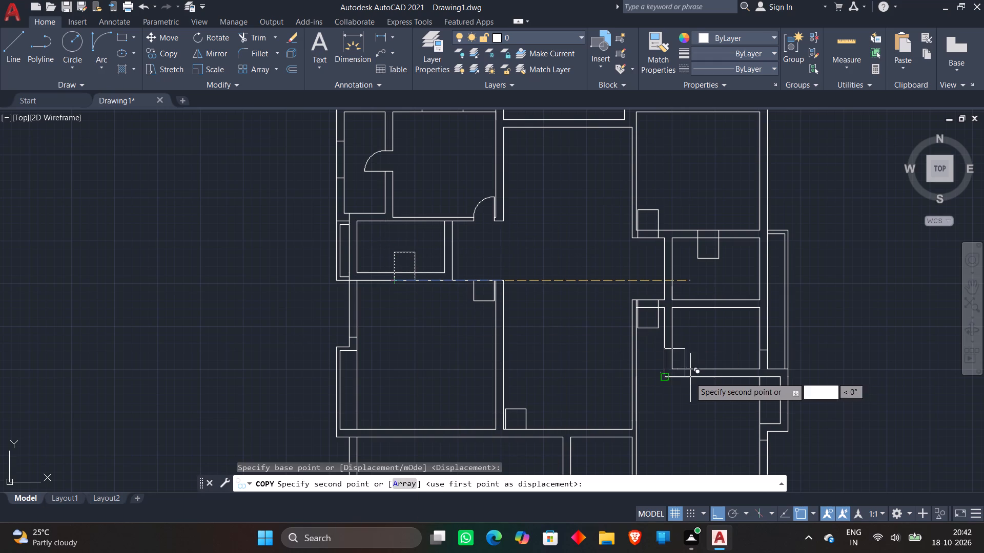
key("F8")
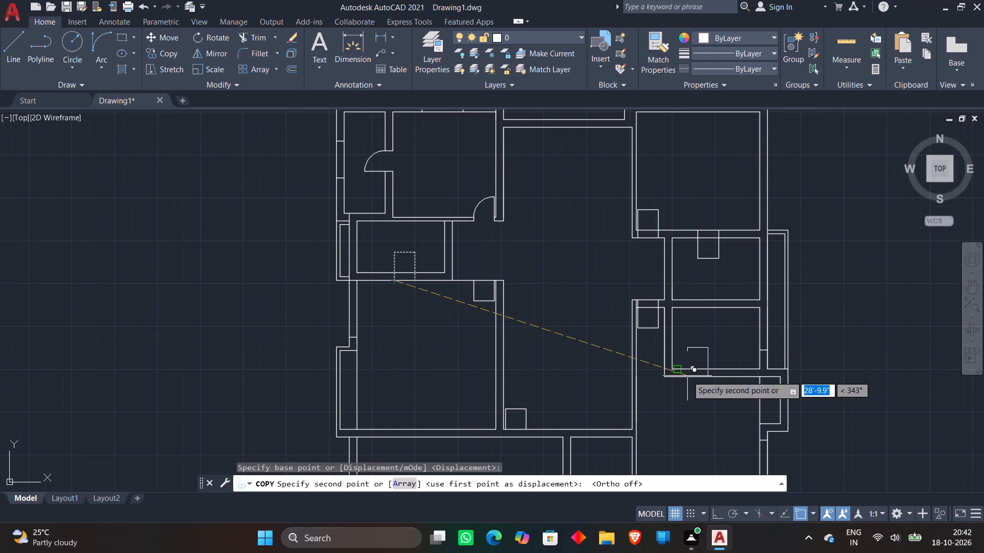
scroll(723, 368, "up", 1)
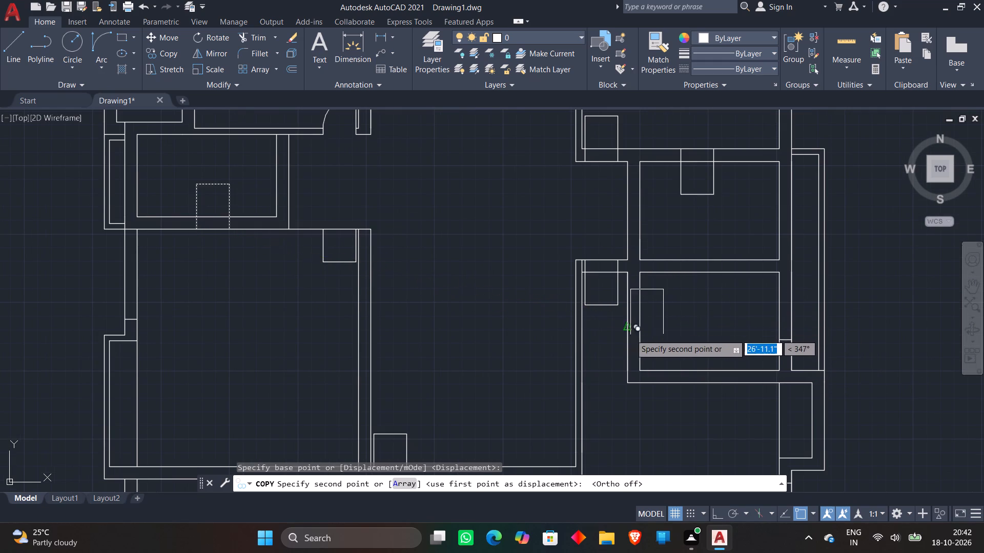
left_click(656, 330)
key("Escape")
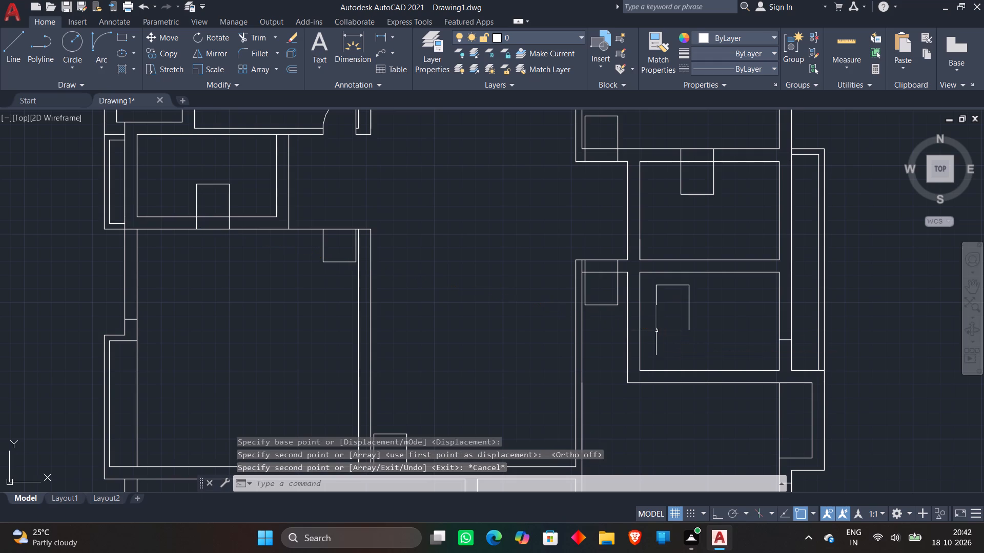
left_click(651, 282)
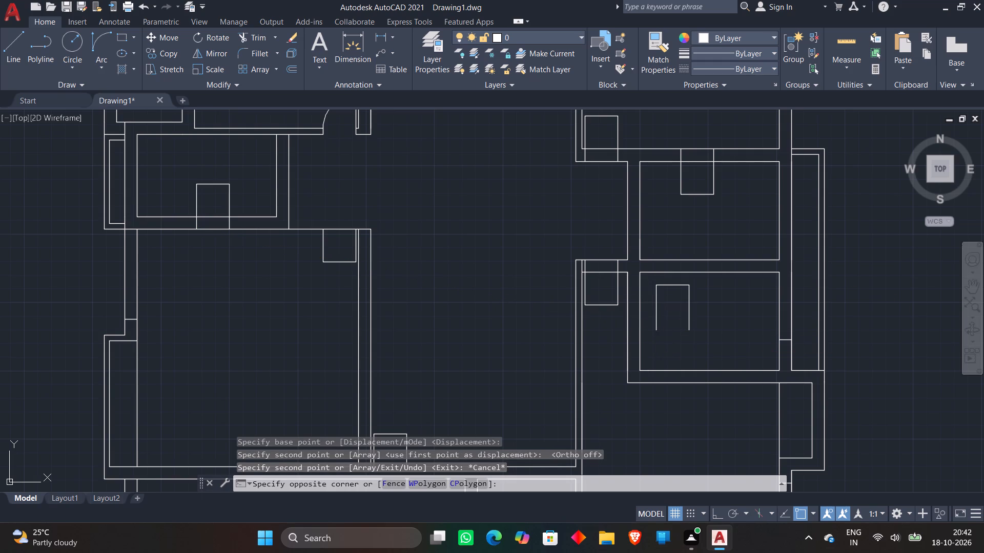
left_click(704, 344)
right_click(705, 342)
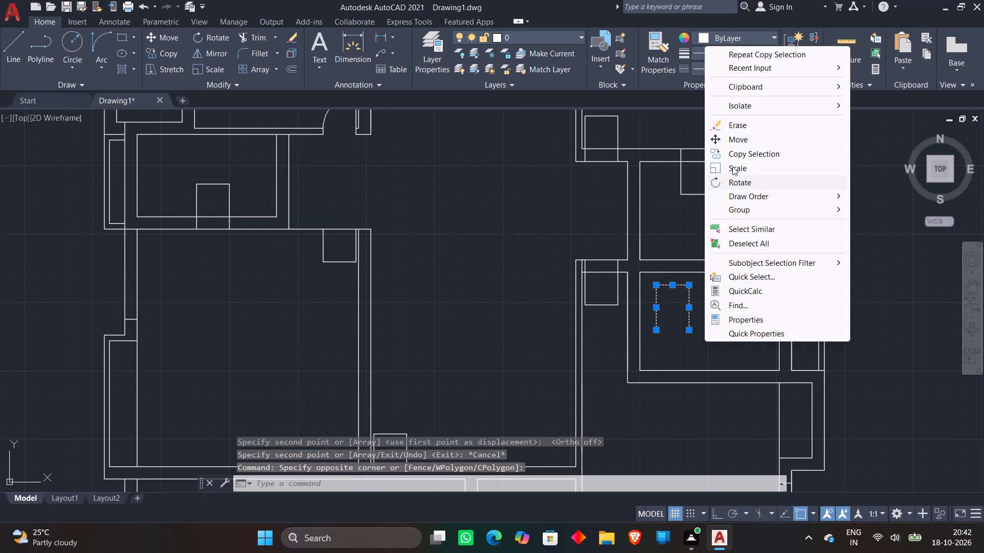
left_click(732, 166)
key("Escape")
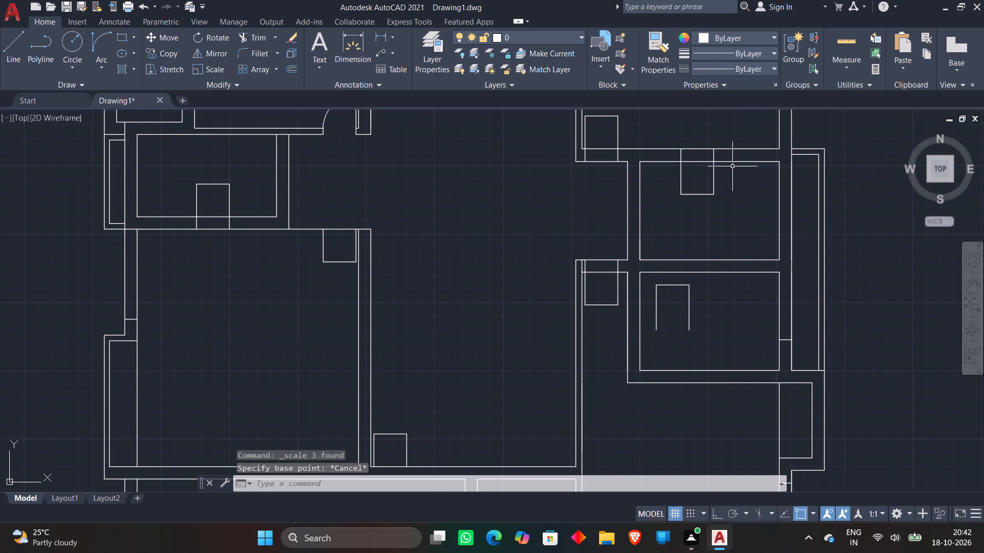
Rotate the copied outline 90° clockwise about its southeast open end so its open side faces west.
left_click(652, 282)
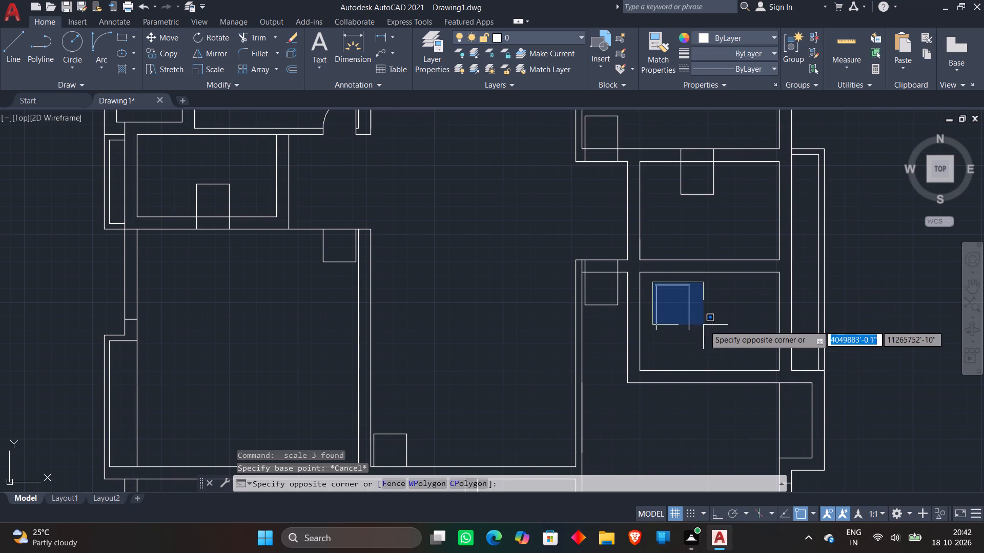
left_click(717, 341)
right_click(717, 338)
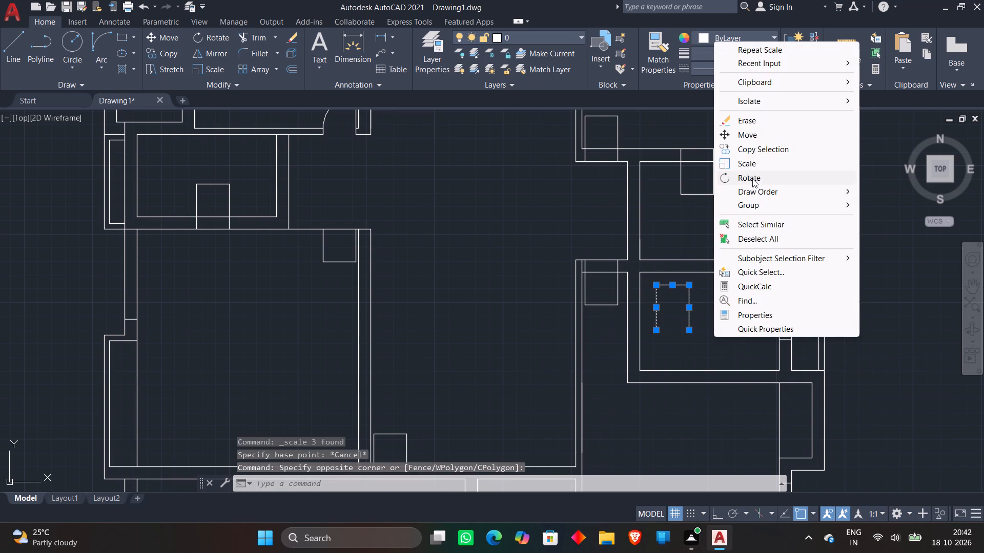
left_click(752, 178)
left_click(689, 332)
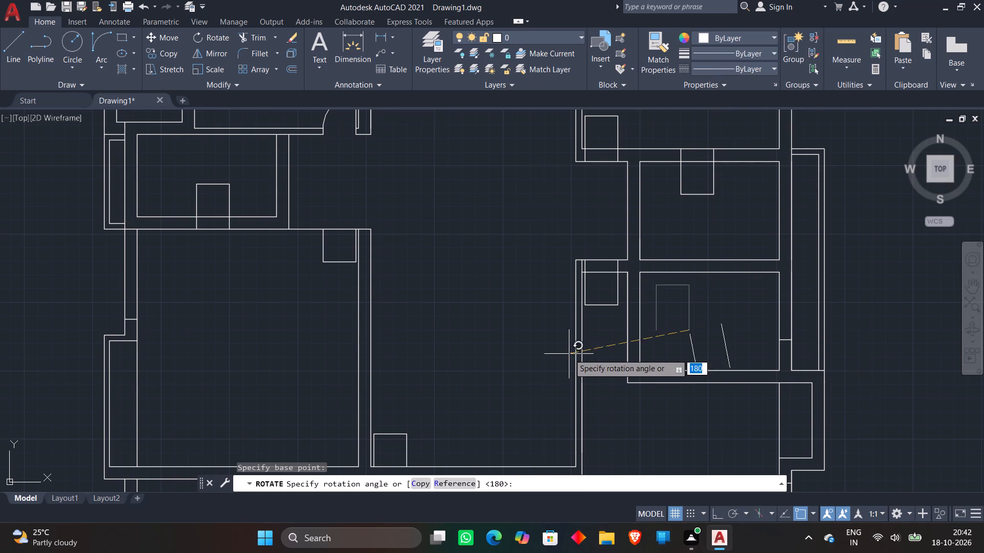
key("F8")
left_click(639, 415)
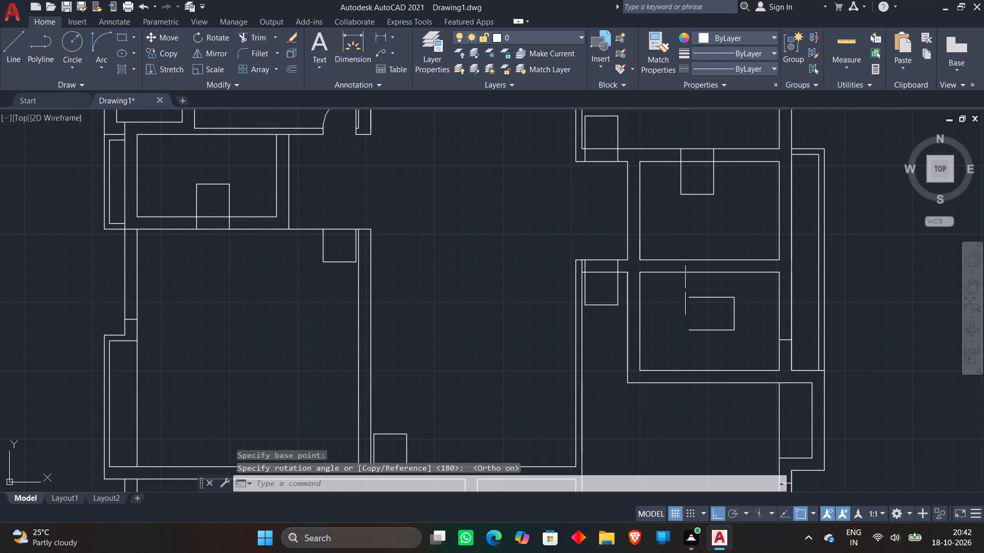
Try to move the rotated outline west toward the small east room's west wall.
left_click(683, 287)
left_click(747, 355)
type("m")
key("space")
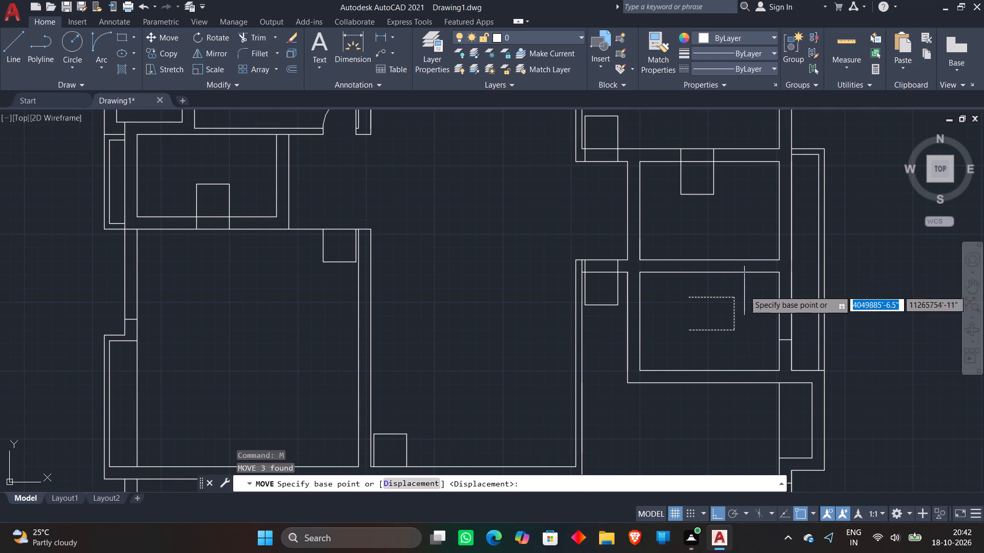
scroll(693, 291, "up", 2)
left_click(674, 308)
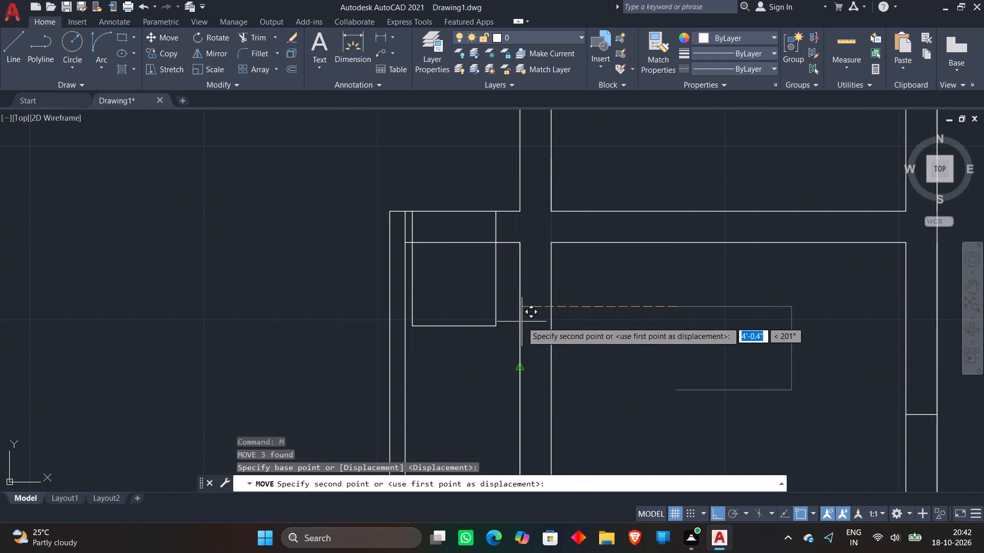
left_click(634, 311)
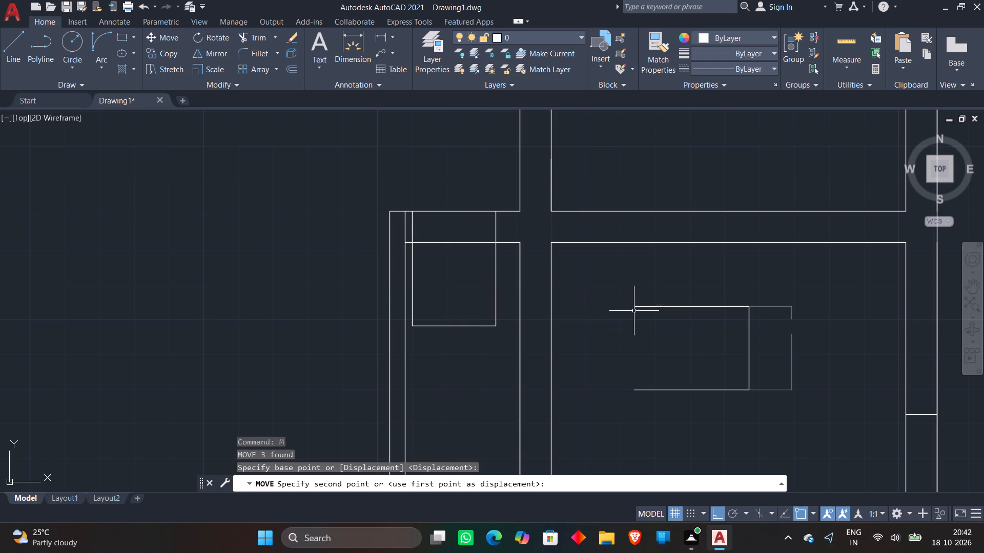
Move the rotated outline so its lower open end meets the midpoint of the small east room's outer west wall line.
left_click(643, 391)
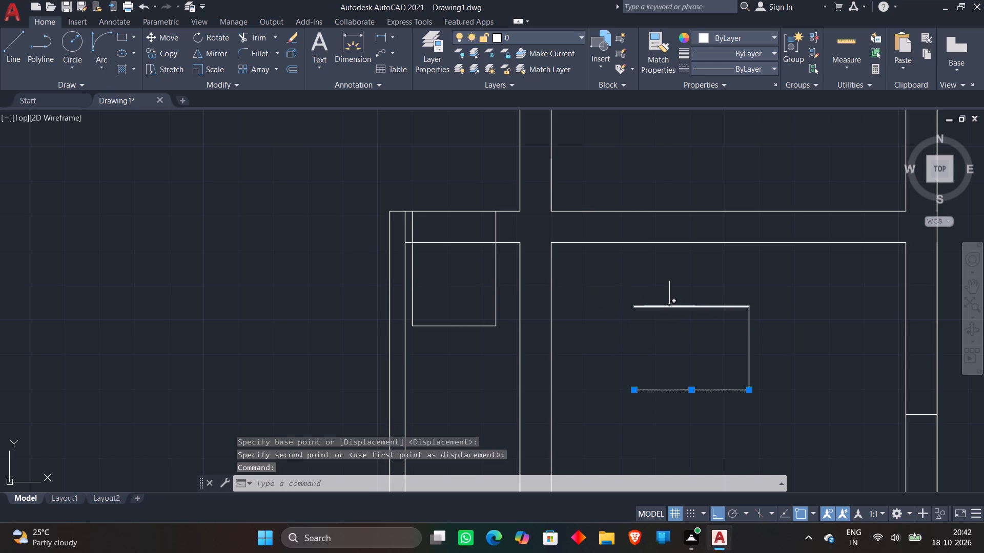
left_click(671, 303)
left_click(585, 292)
left_click(583, 274)
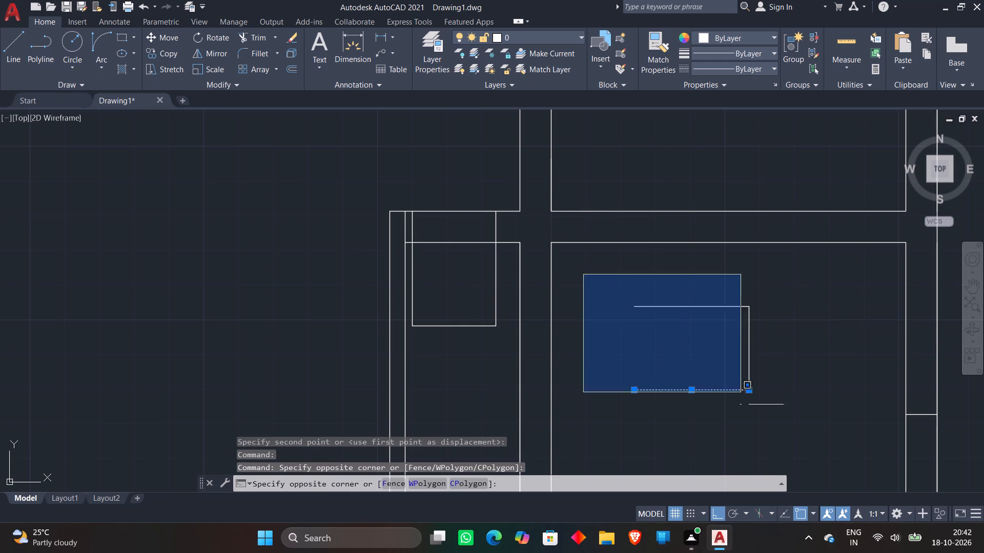
left_click(782, 450)
type("m")
key("space")
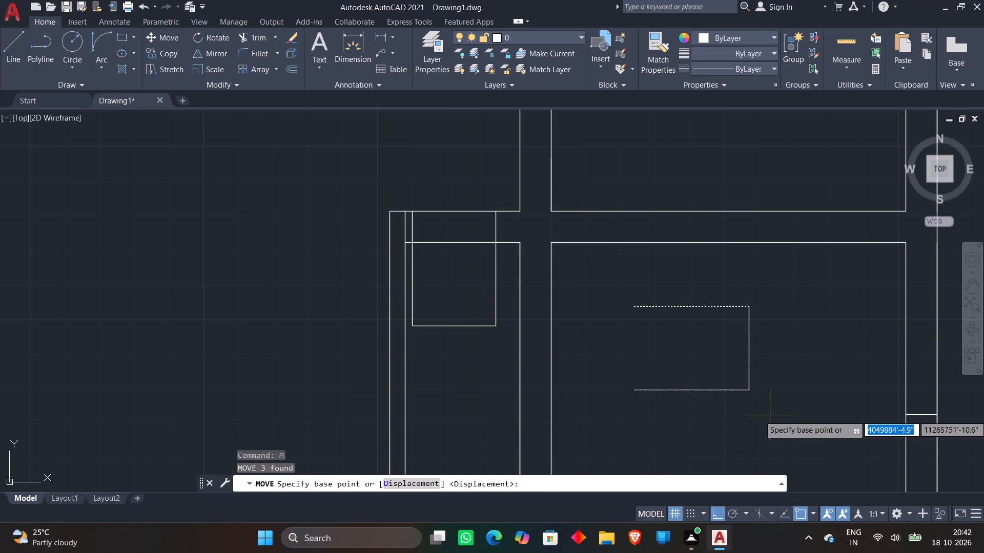
left_click(630, 387)
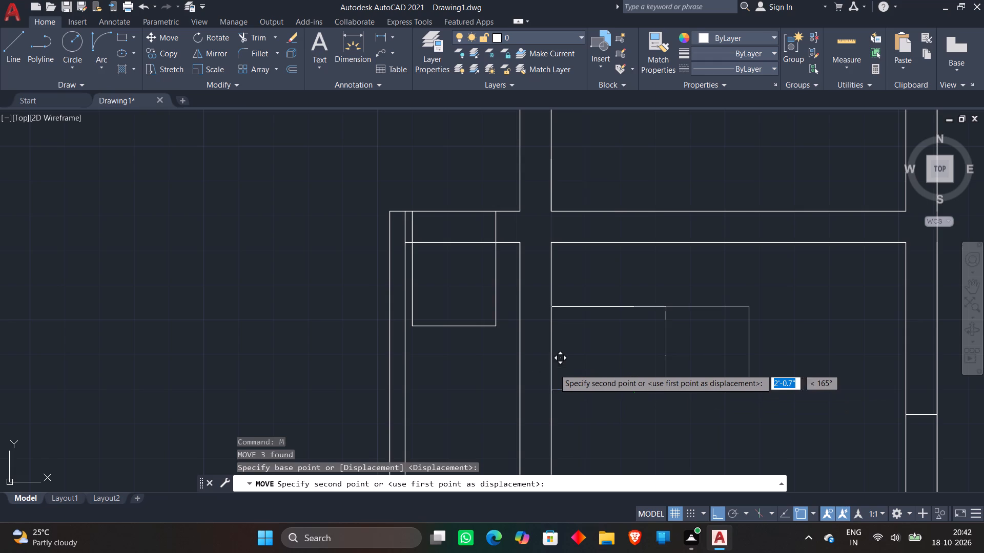
left_click(519, 365)
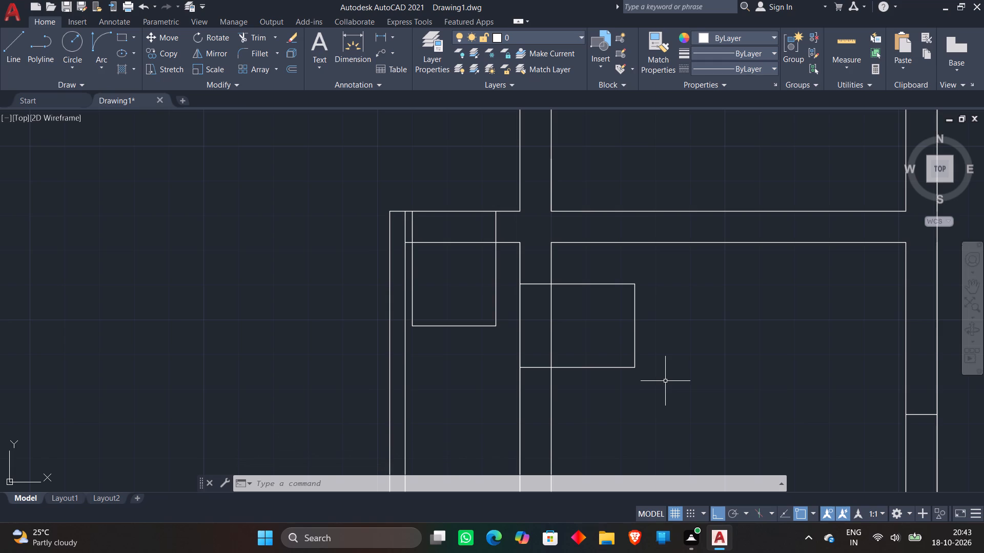
Copy the three-sided outline from the upper apartment's small west room straight south to the lower apartment's matching room.
scroll(665, 382, "down", 2)
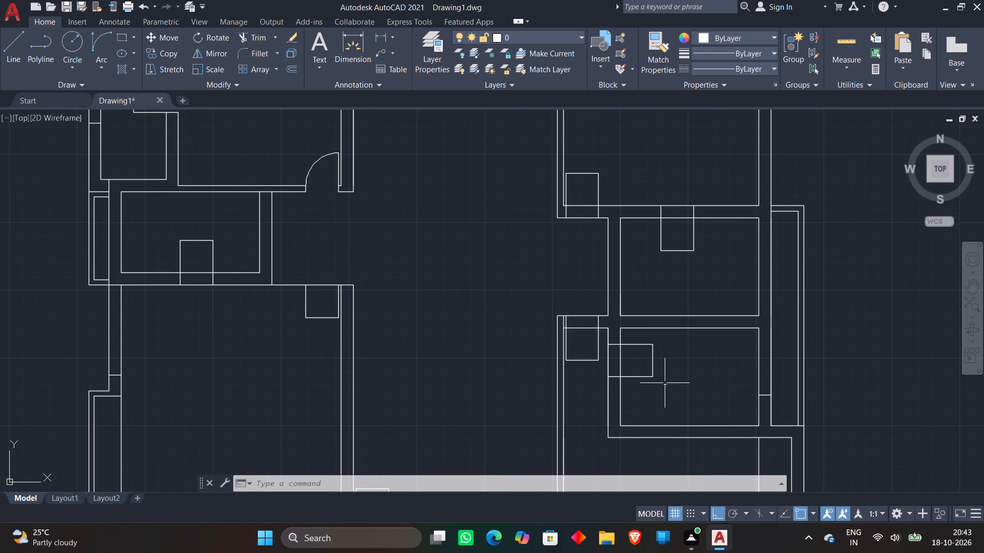
middle_click_drag(665, 382, 666, 293)
scroll(544, 313, "down", 1)
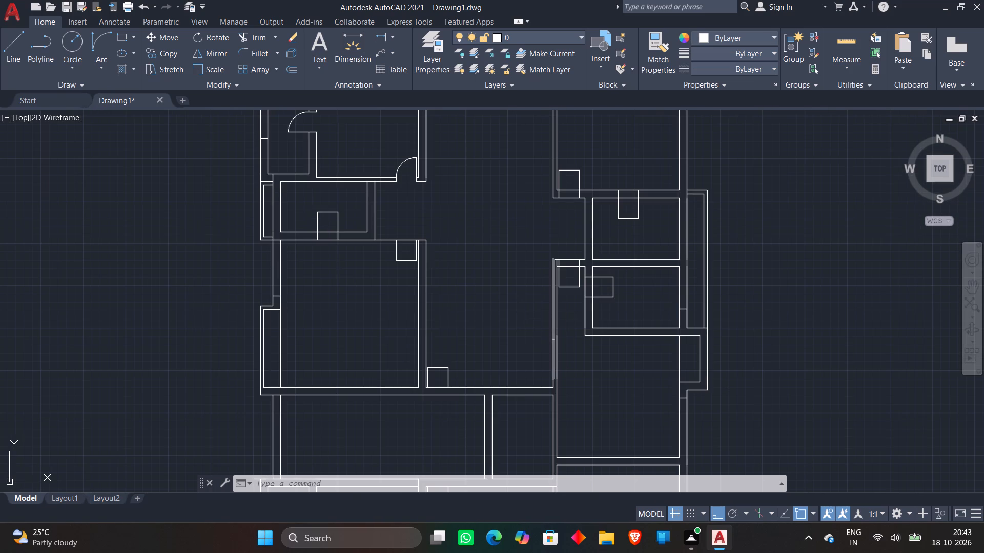
scroll(529, 303, "down", 1)
middle_click_drag(577, 375, 577, 351)
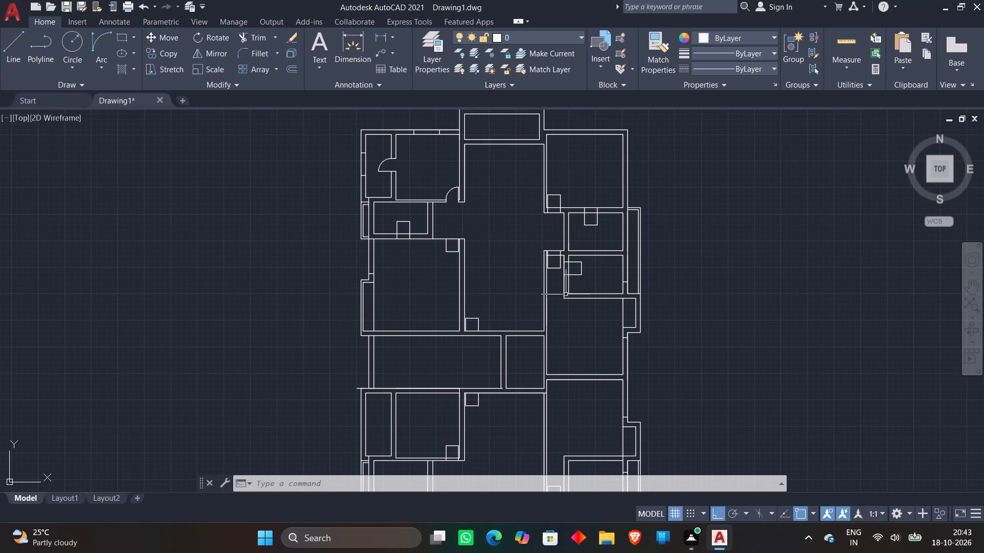
left_click(391, 215)
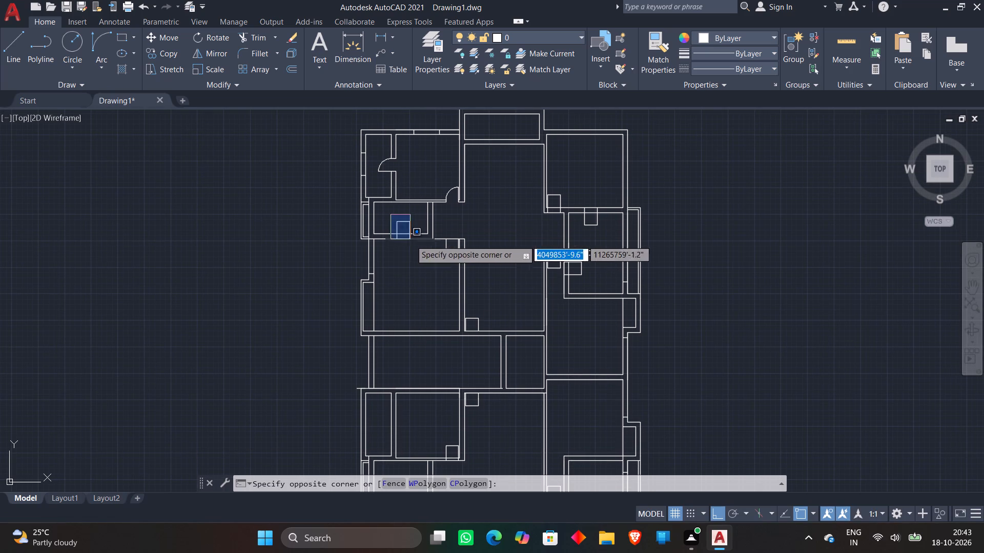
left_click(420, 253)
right_click(419, 271)
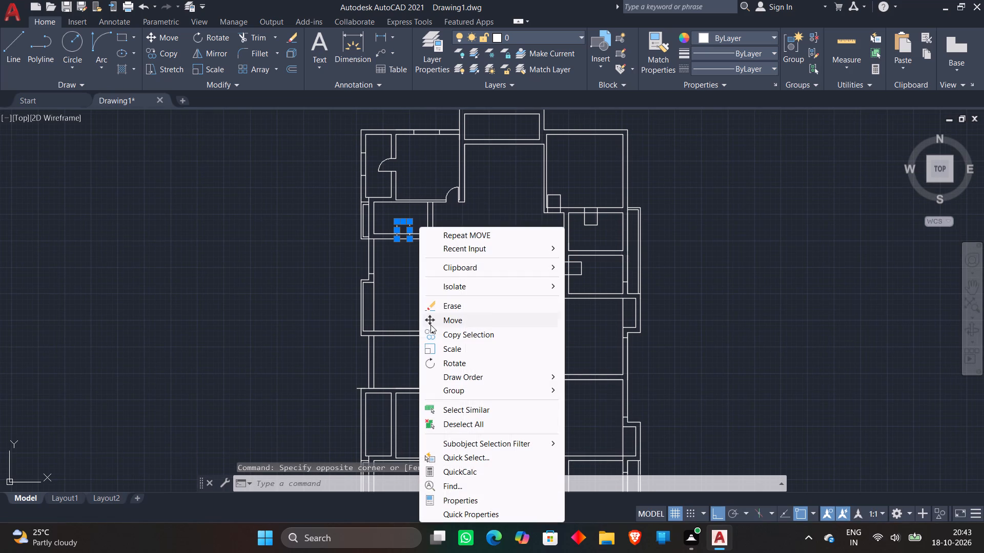
left_click(434, 335)
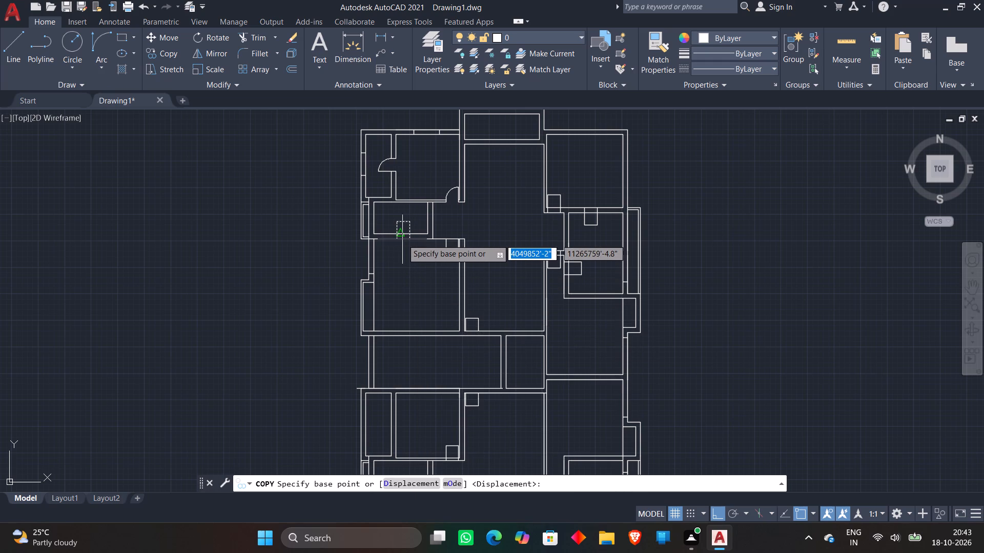
left_click(400, 241)
middle_click_drag(399, 377, 430, 236)
scroll(420, 355, "up", 3)
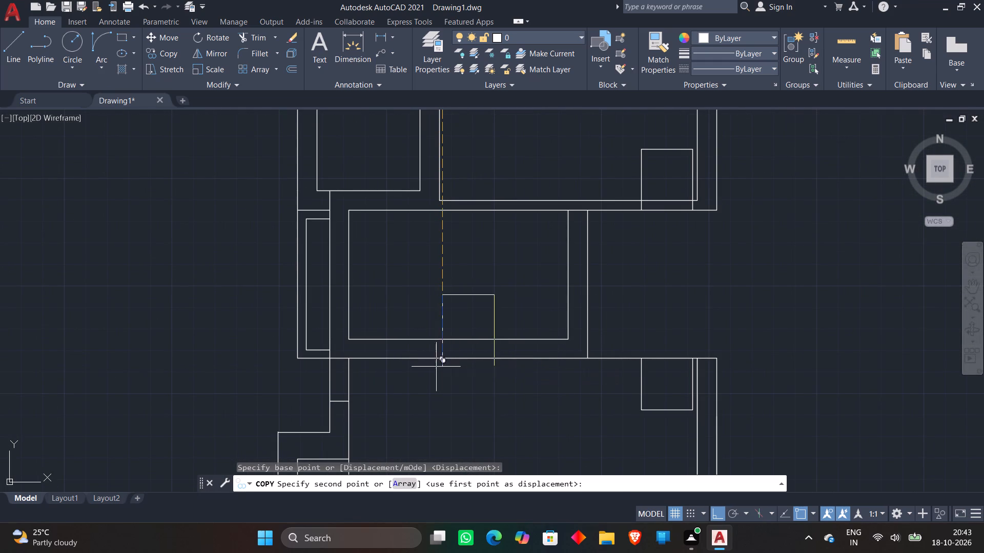
left_click(434, 413)
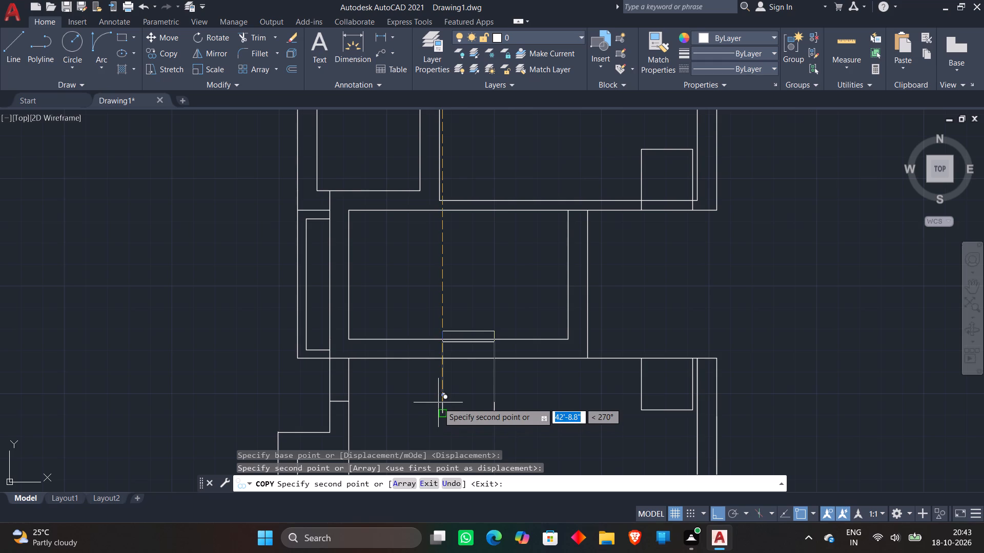
key("Escape")
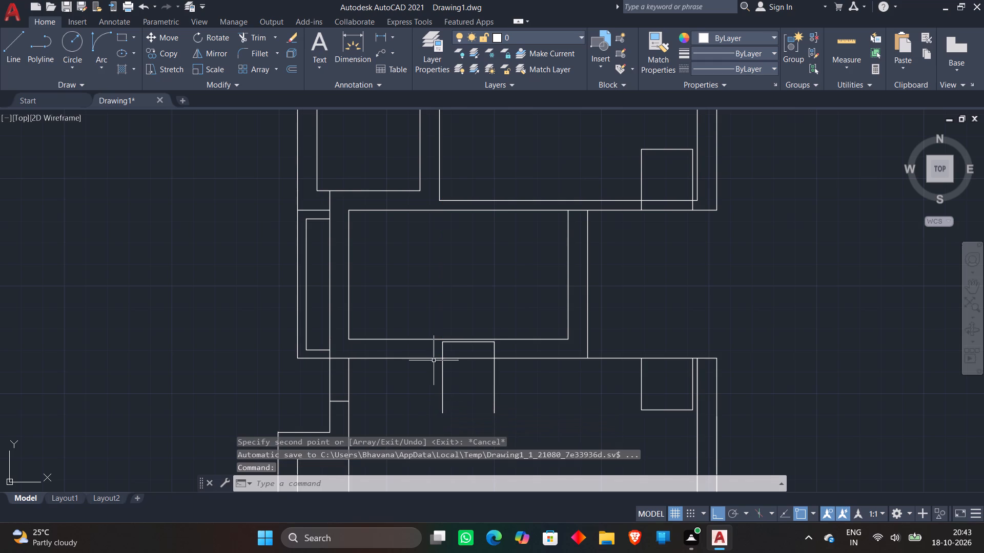
Move the copied outline straight north so its open ends meet the outer south wall line of the lower apartment's small west room.
left_click(434, 331)
left_click(509, 434)
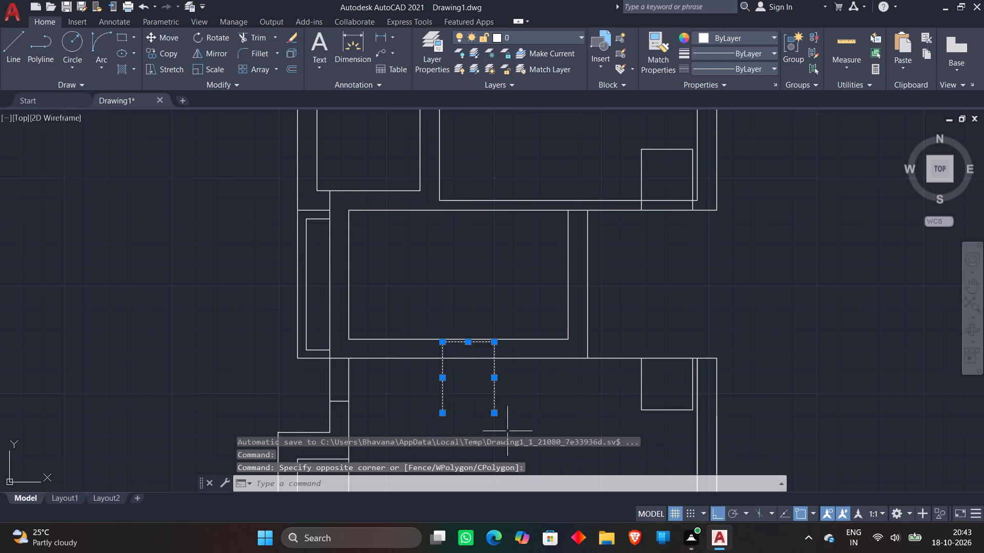
type("m")
key("space")
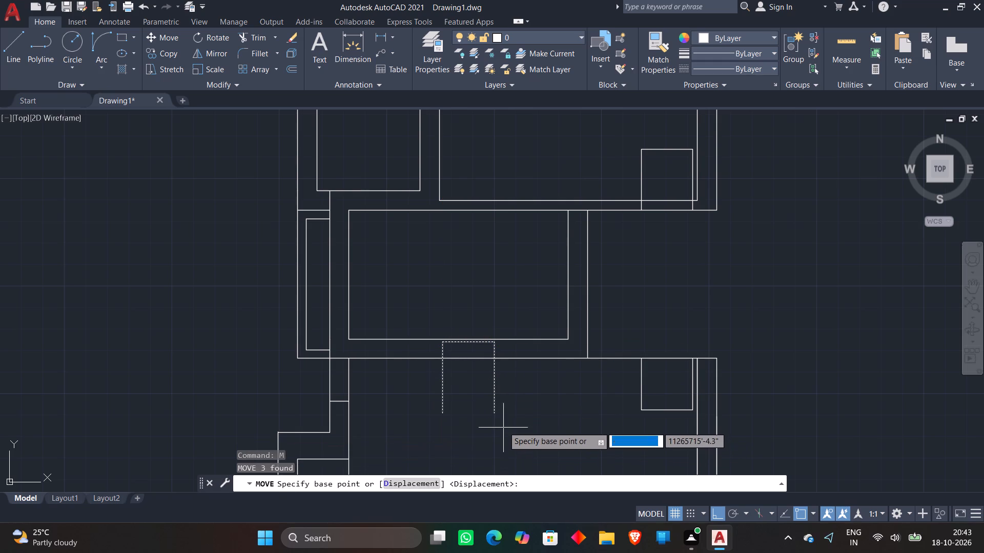
left_click(499, 413)
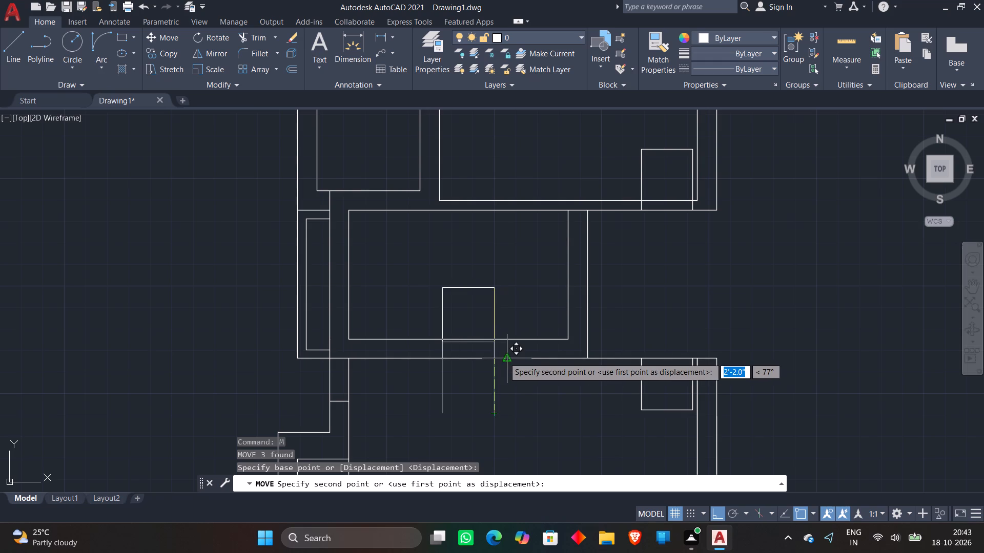
left_click(504, 357)
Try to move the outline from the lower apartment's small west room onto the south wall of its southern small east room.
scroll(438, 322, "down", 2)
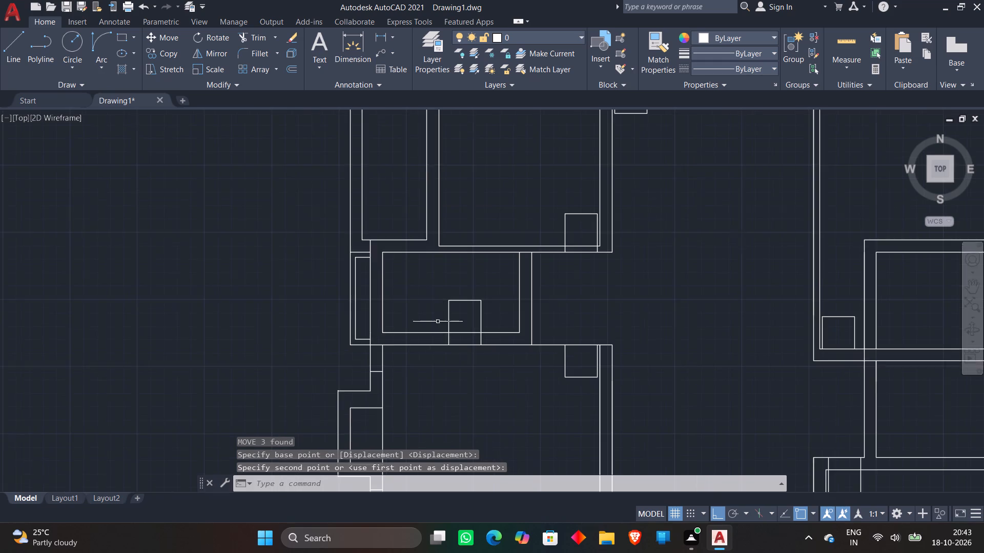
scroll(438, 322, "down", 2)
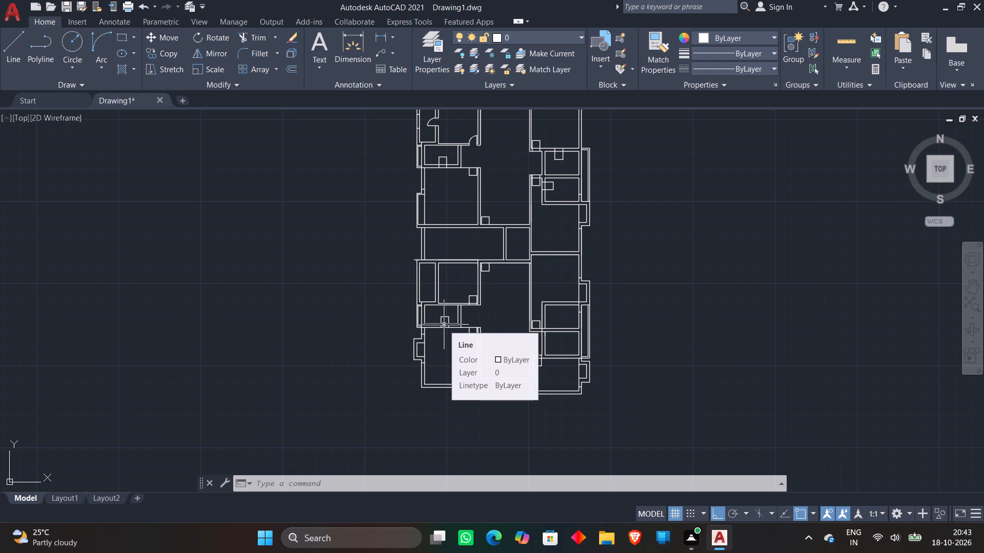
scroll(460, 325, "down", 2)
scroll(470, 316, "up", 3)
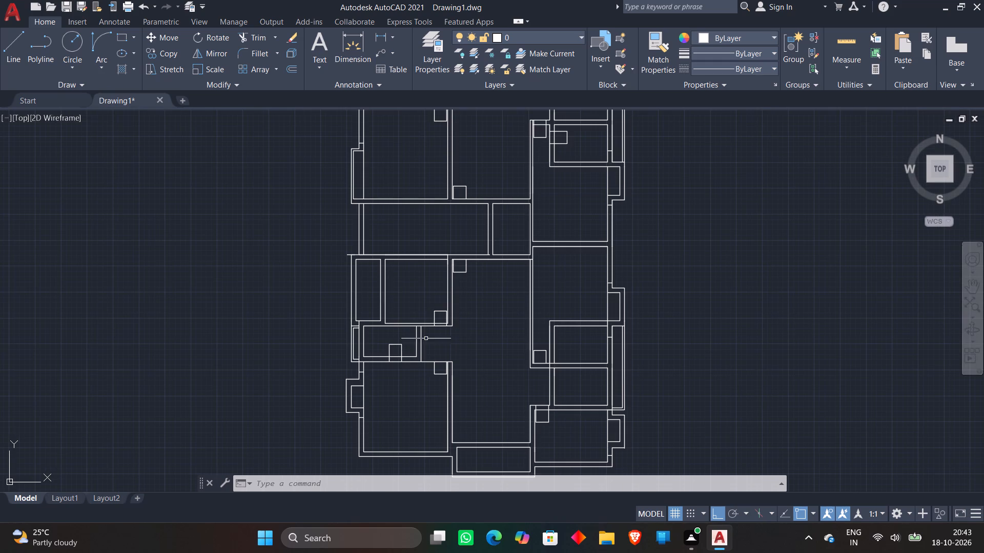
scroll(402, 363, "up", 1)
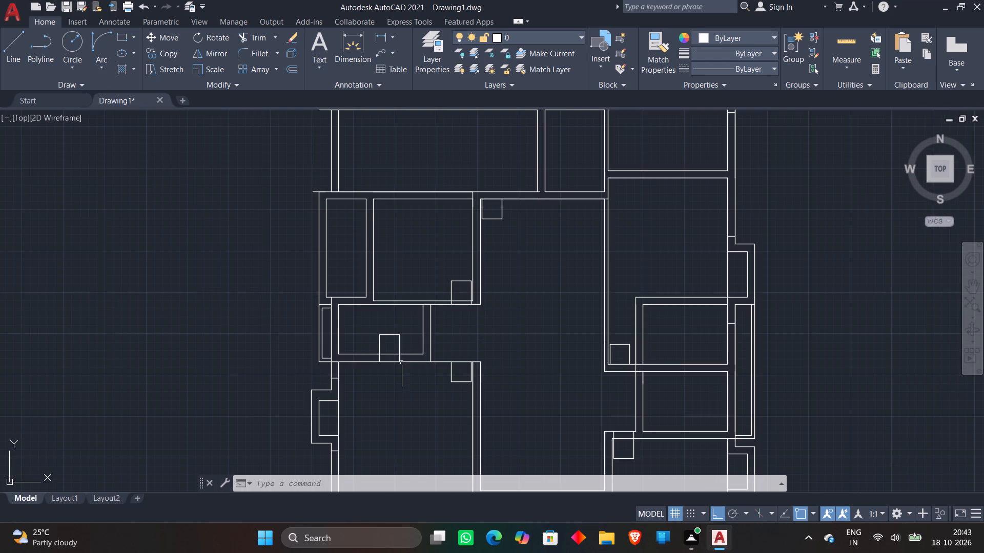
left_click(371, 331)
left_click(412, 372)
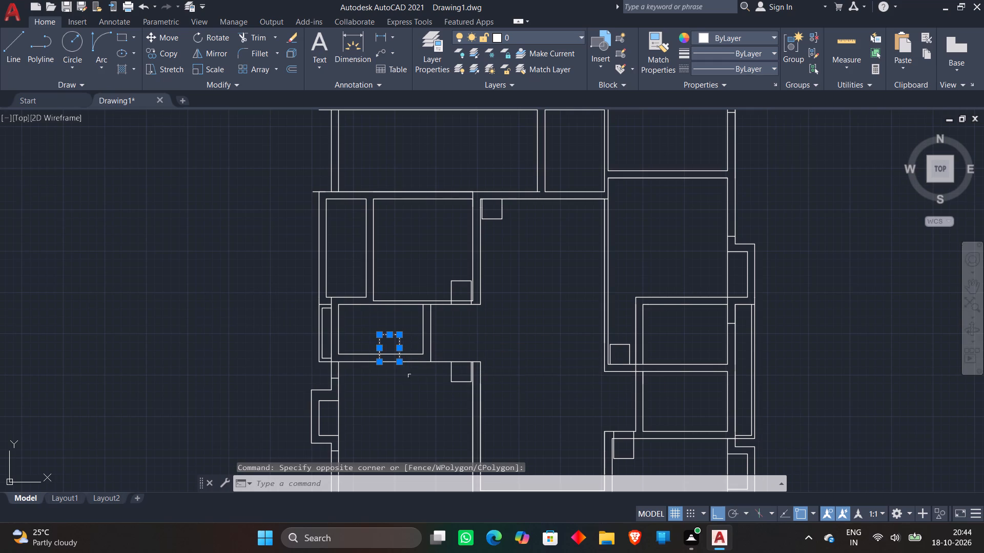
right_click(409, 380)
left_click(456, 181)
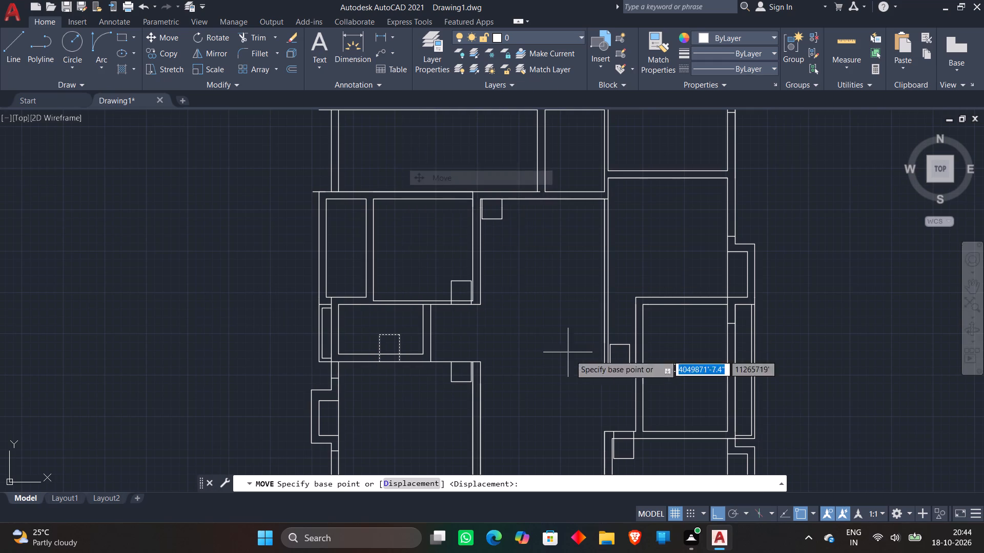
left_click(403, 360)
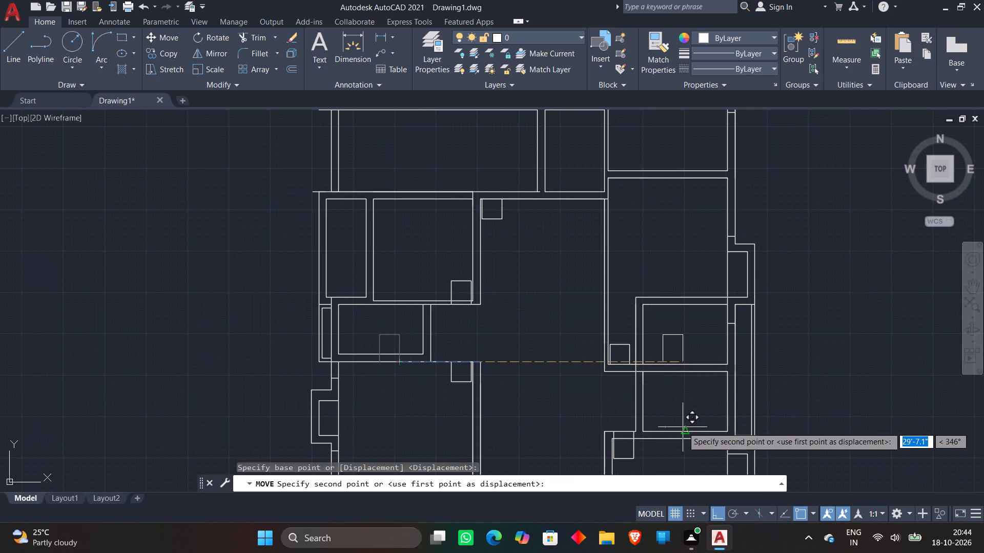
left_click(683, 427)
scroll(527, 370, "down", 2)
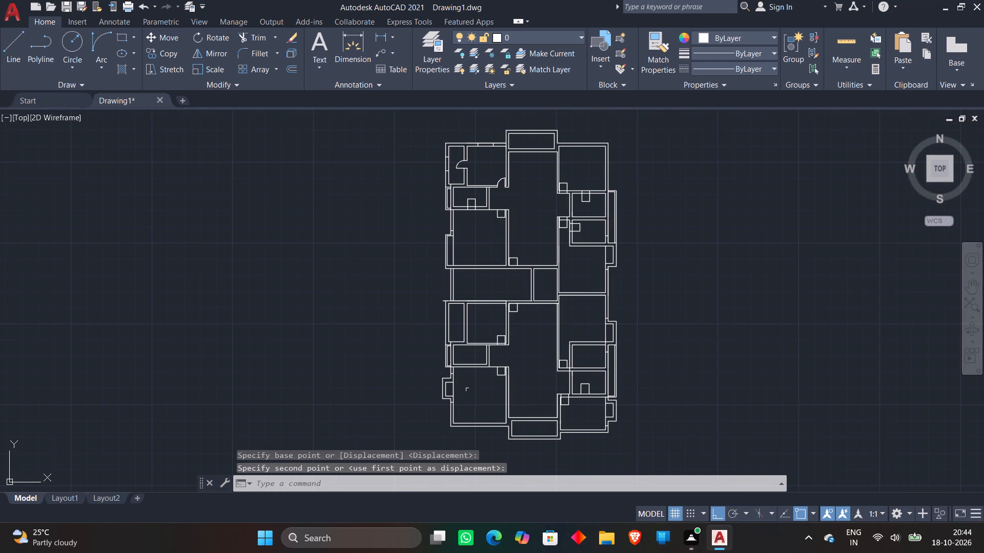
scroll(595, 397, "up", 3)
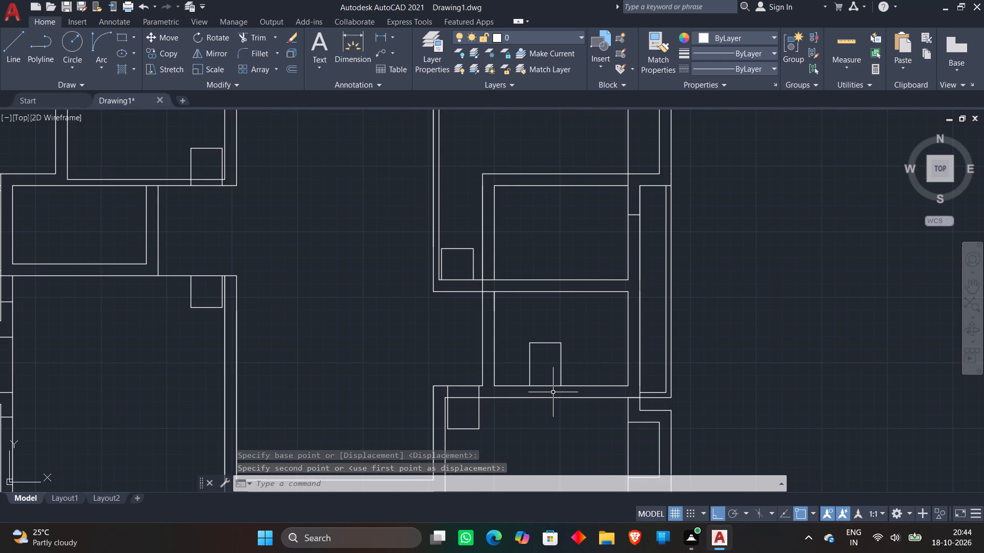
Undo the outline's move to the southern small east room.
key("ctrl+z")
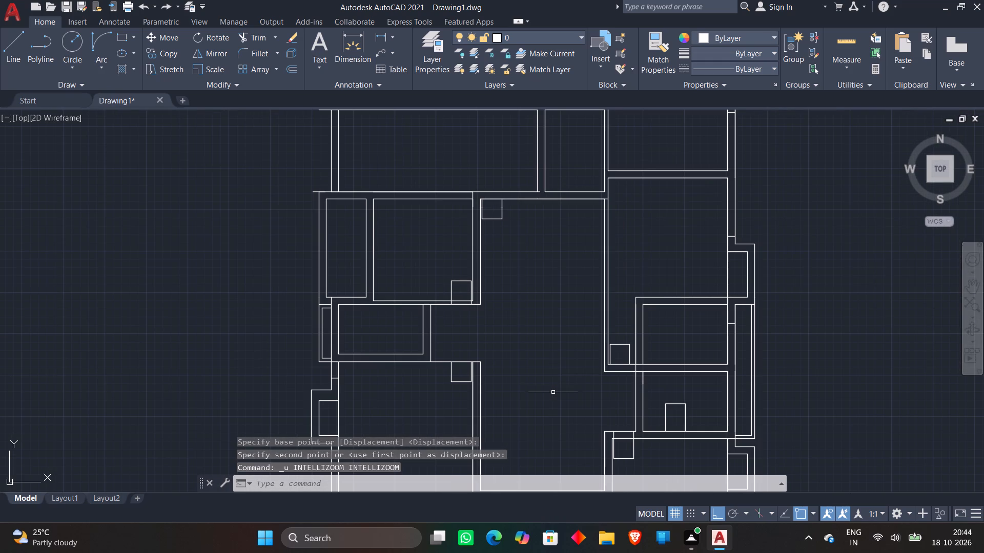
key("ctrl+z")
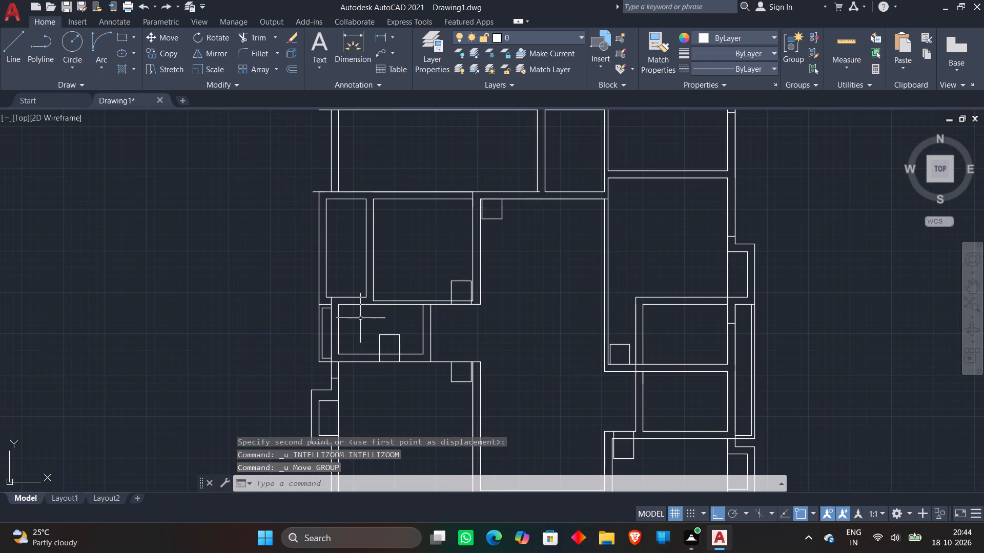
With ortho off, copy the small west room's outline by its southeast end onto the outer south wall line of the southern small east room.
left_click(362, 319)
left_click(418, 386)
right_click(416, 384)
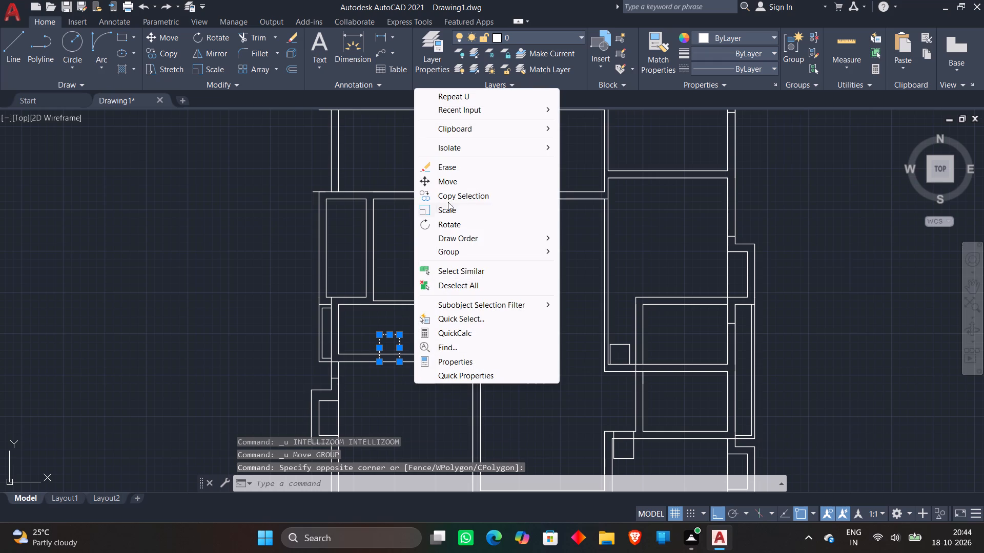
left_click(447, 196)
left_click(402, 364)
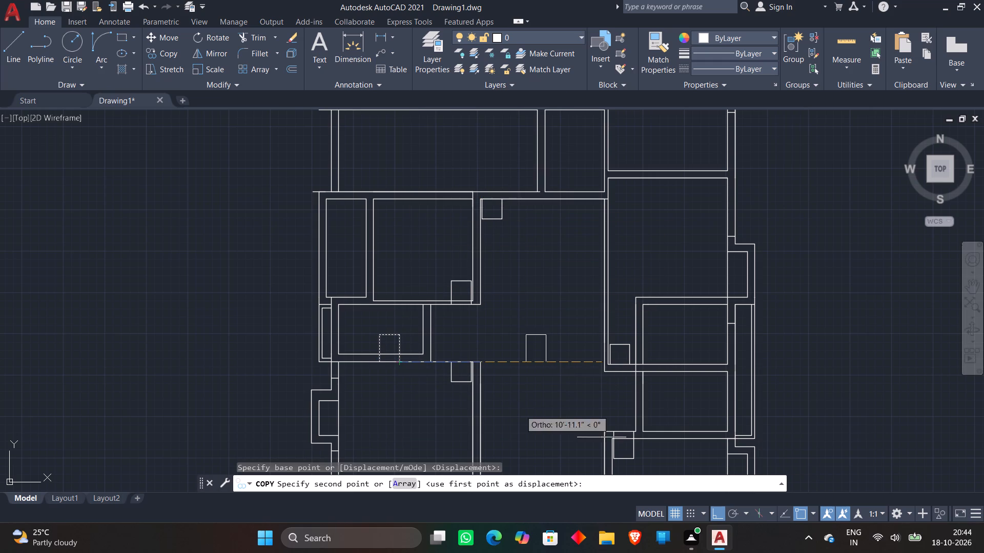
key("F8")
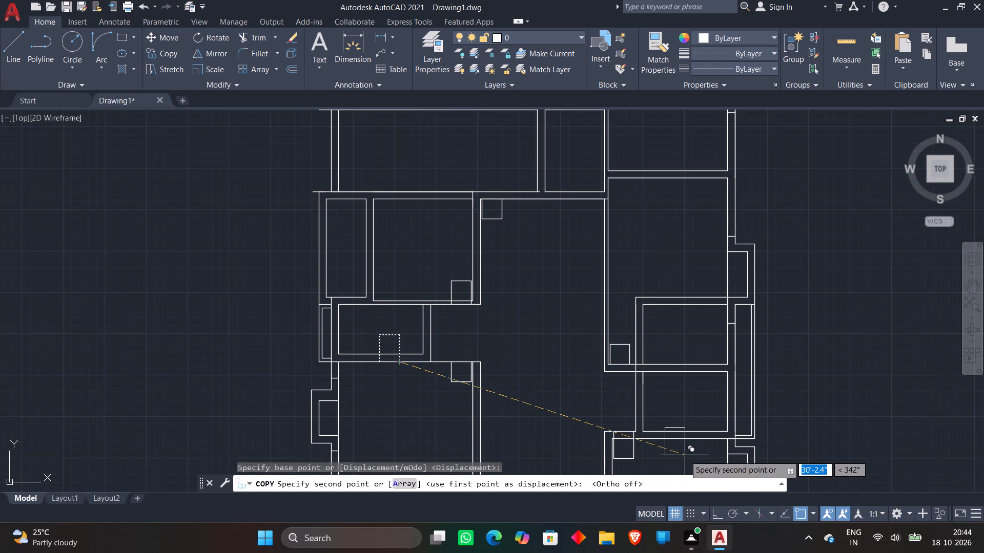
scroll(680, 431, "up", 2)
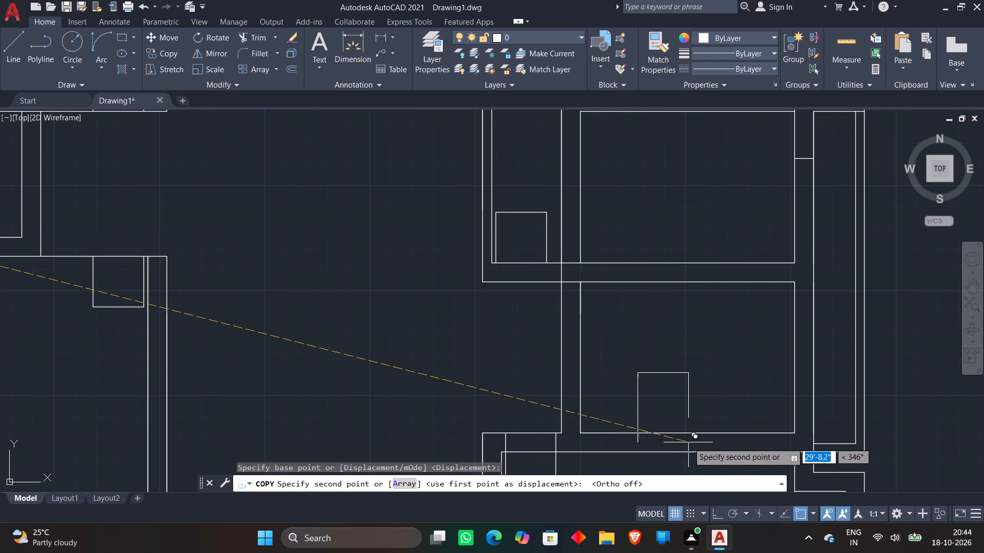
left_click(646, 449)
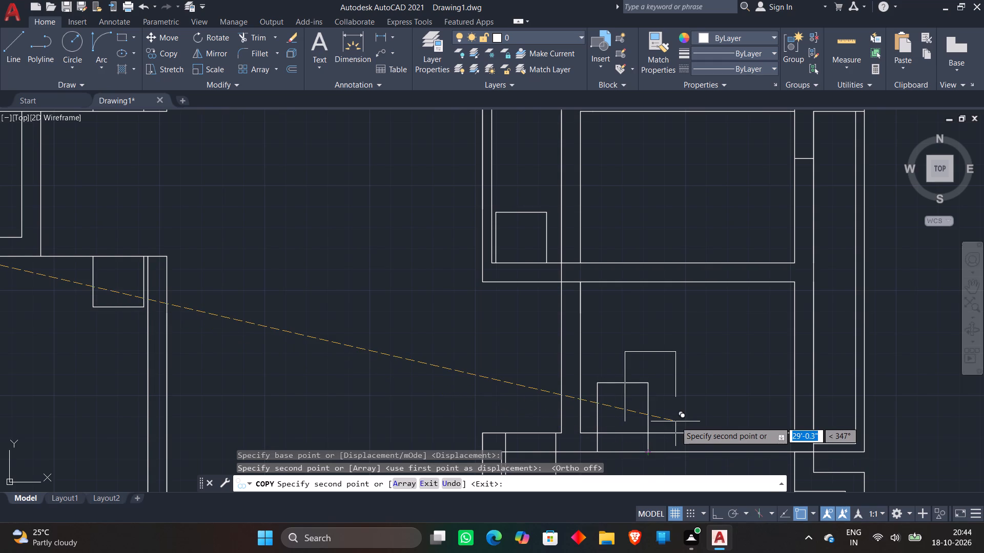
key("Escape")
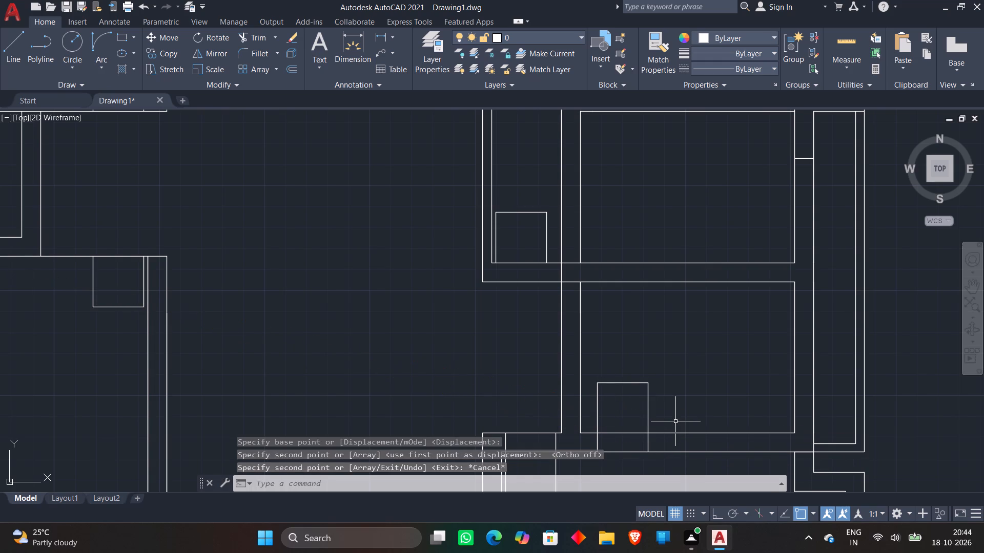
Move the copied outline 2'-0" east along the southern small east room's outer south wall line.
scroll(586, 429, "up", 2)
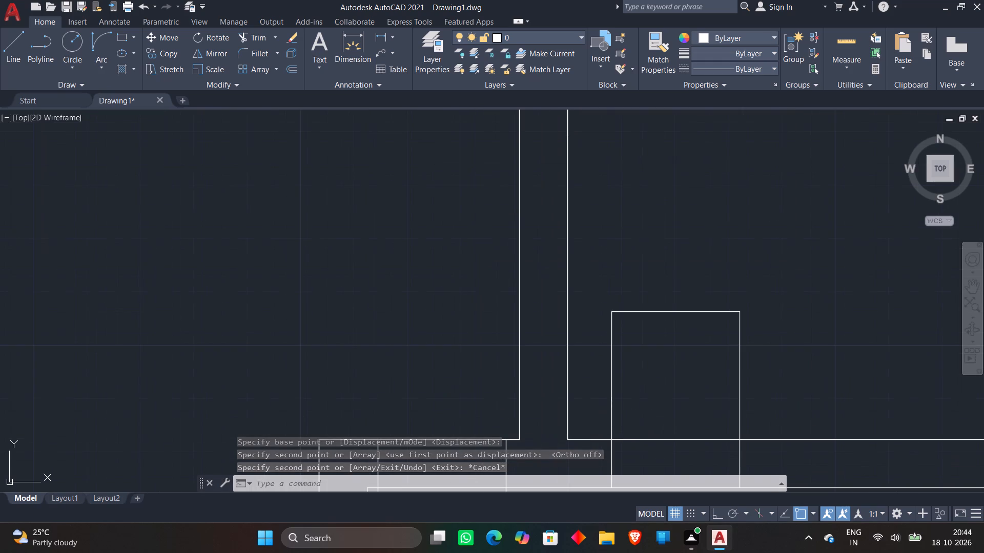
scroll(599, 288, "down", 2)
left_click(599, 288)
left_click(689, 417)
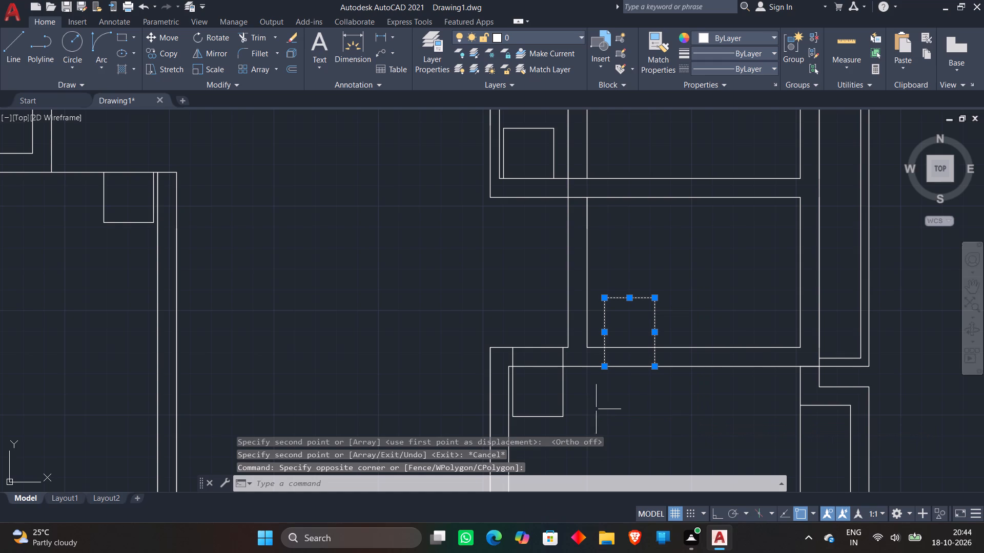
type("m")
key("space")
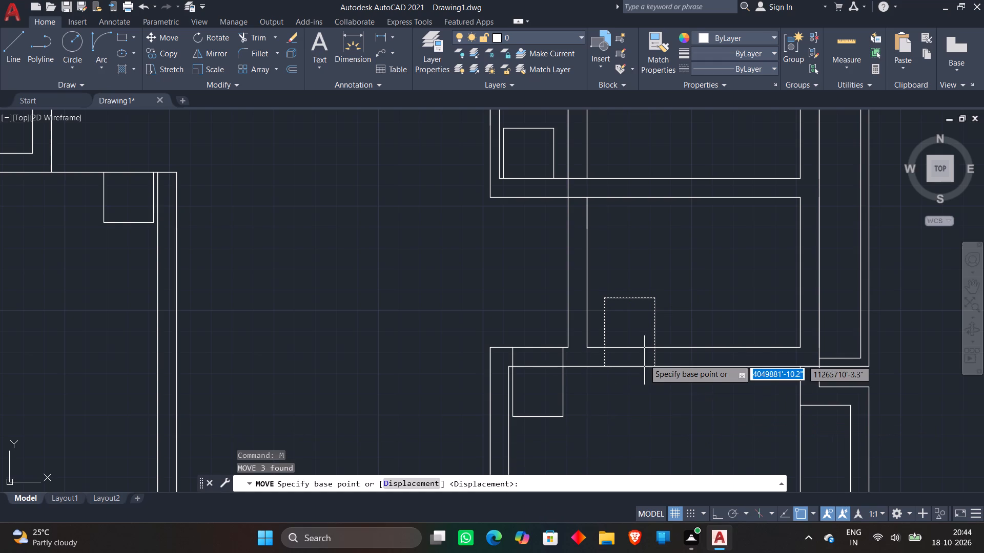
left_click(602, 366)
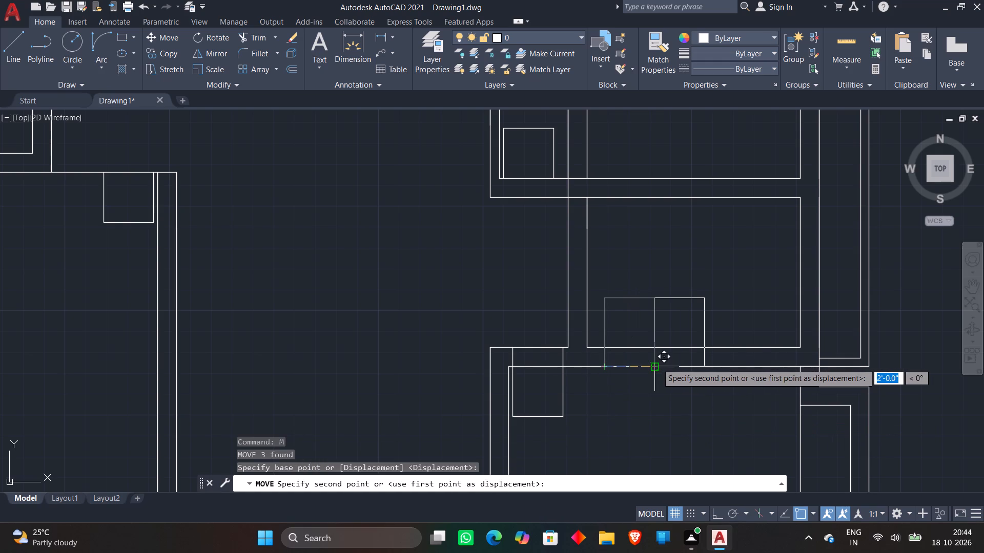
left_click(657, 364)
key("Escape")
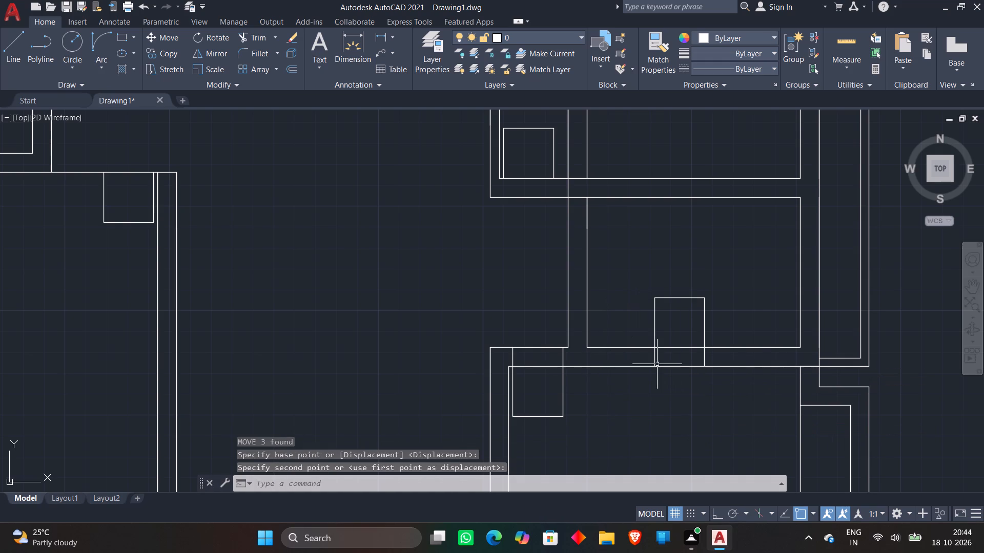
Copy the west-wall outline from the upper apartment's southern small east room to the outer west wall midpoint of the lower apartment's northern small east room.
scroll(659, 372, "down", 2)
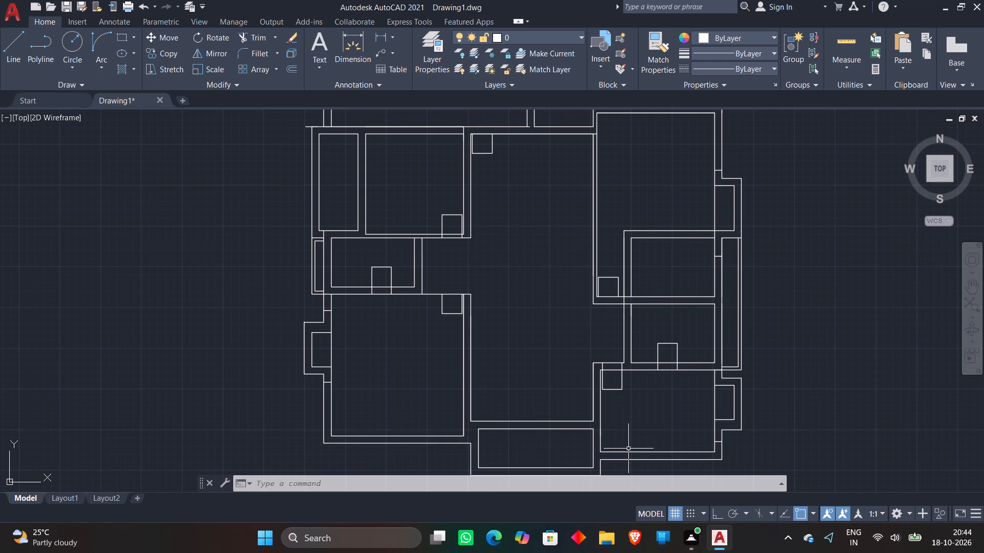
scroll(629, 432, "down", 1)
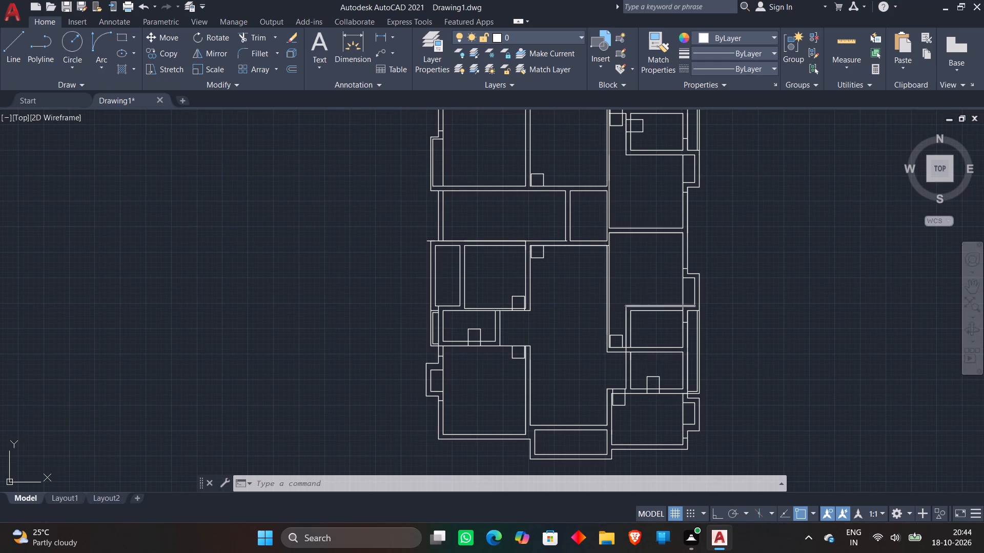
middle_click_drag(625, 189, 630, 246)
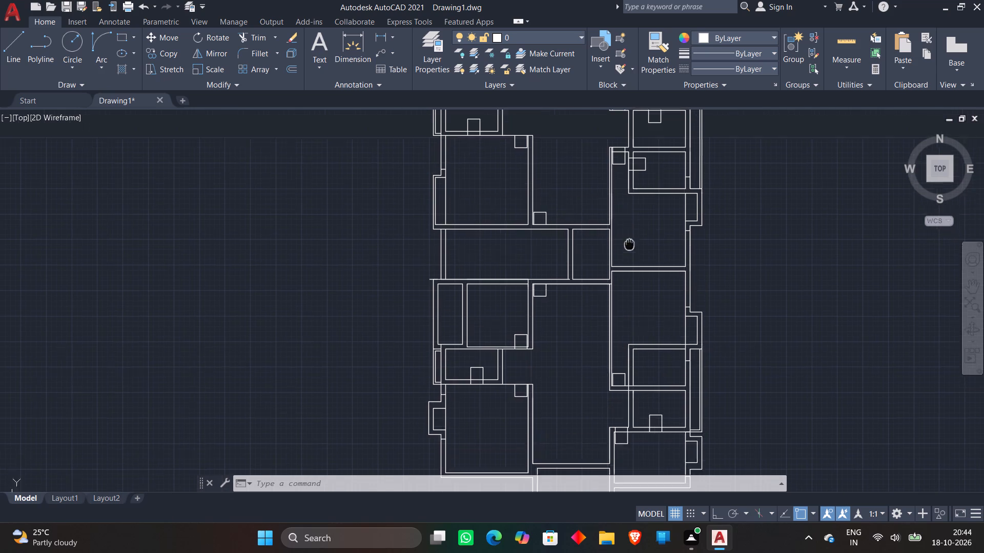
middle_click_drag(630, 246, 631, 249)
scroll(629, 167, "up", 2)
left_click(628, 195)
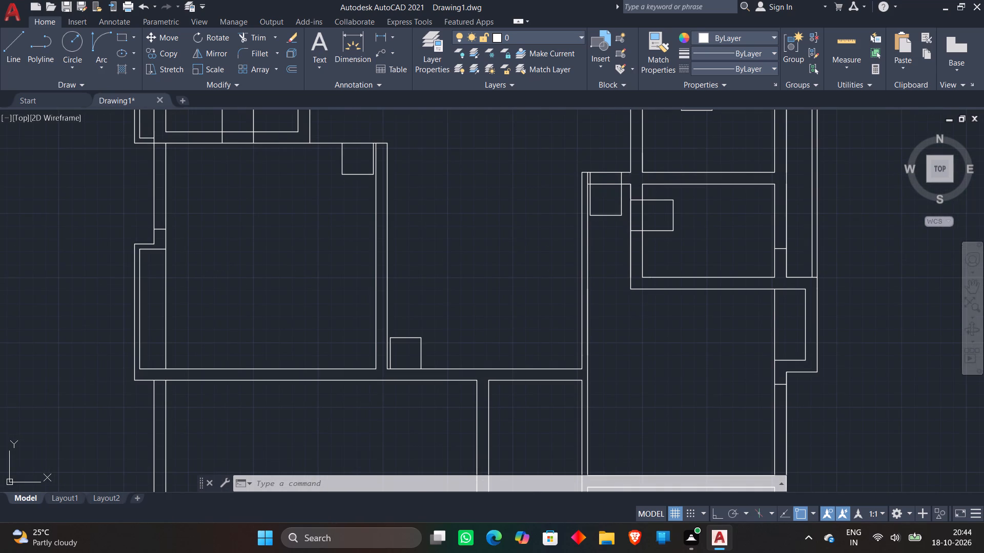
left_click(713, 246)
right_click(712, 243)
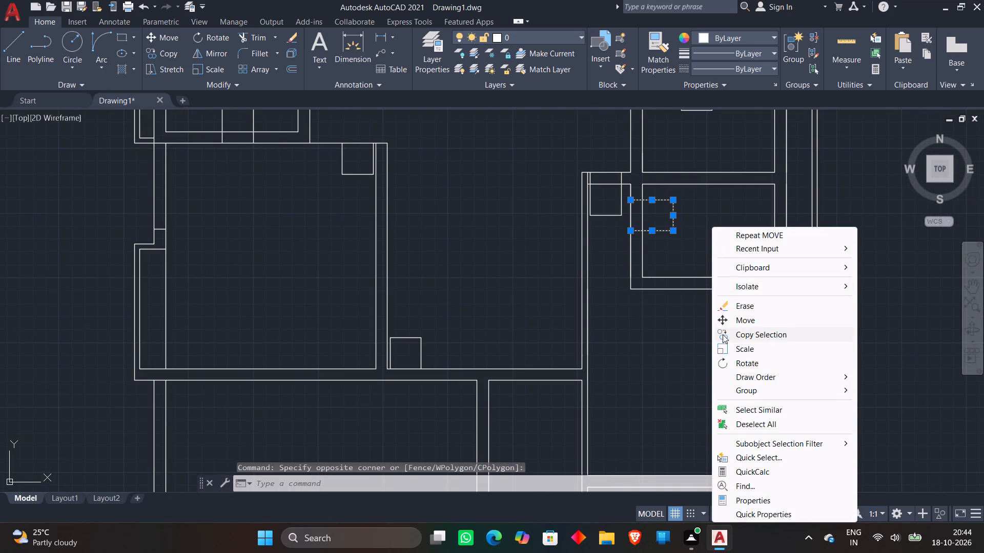
left_click(723, 334)
left_click(632, 228)
scroll(667, 378, "down", 1)
middle_click_drag(665, 378, 665, 378)
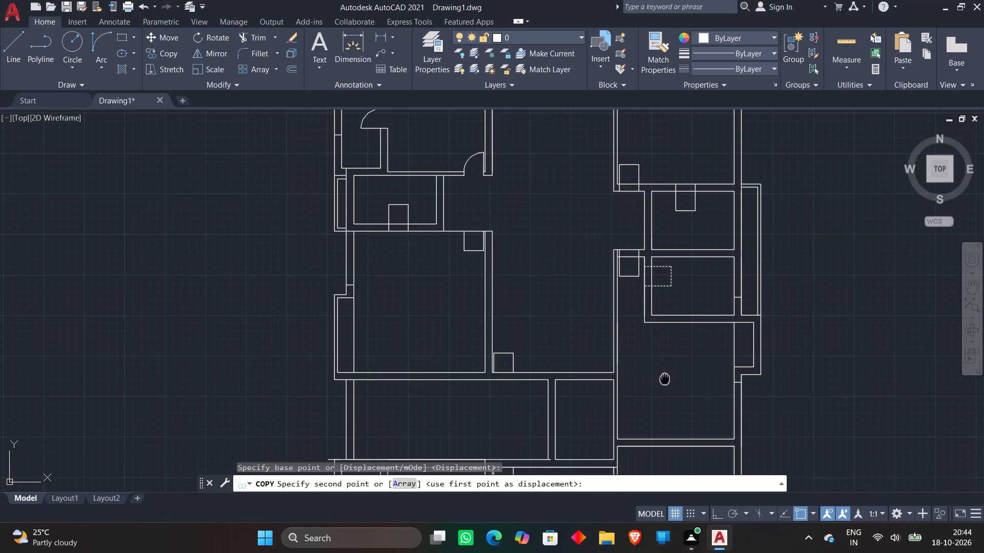
middle_click_drag(665, 378, 685, 223)
middle_click_drag(669, 326, 692, 221)
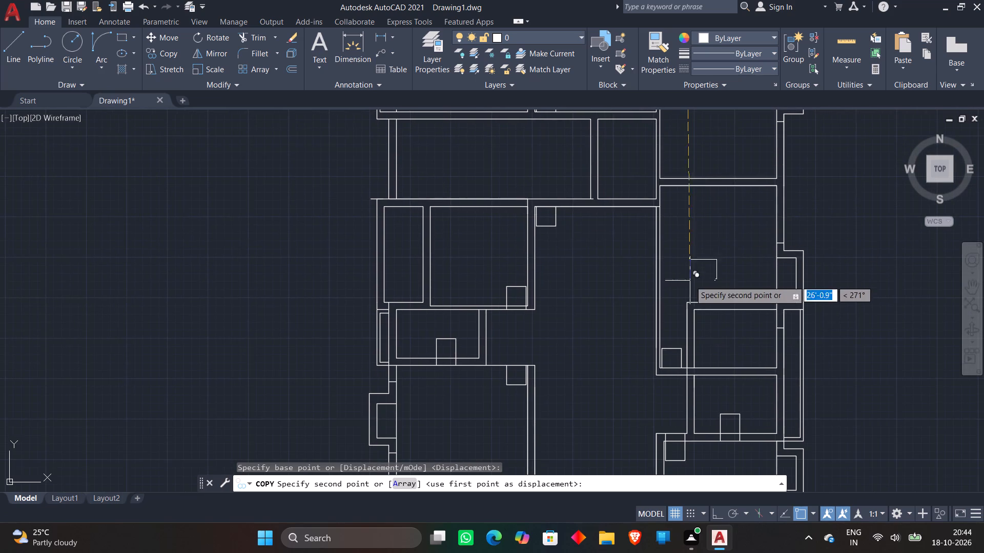
scroll(691, 329, "up", 2)
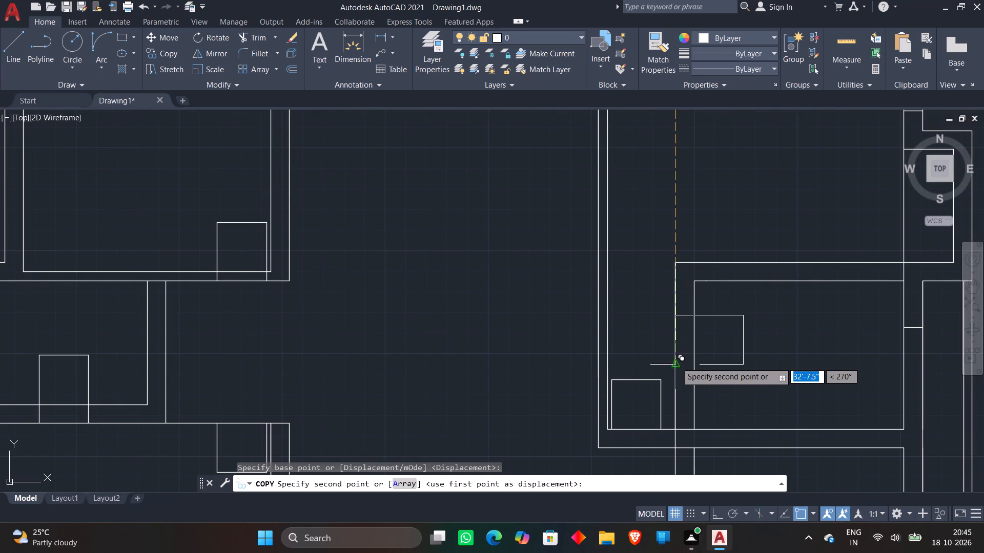
left_click(675, 364)
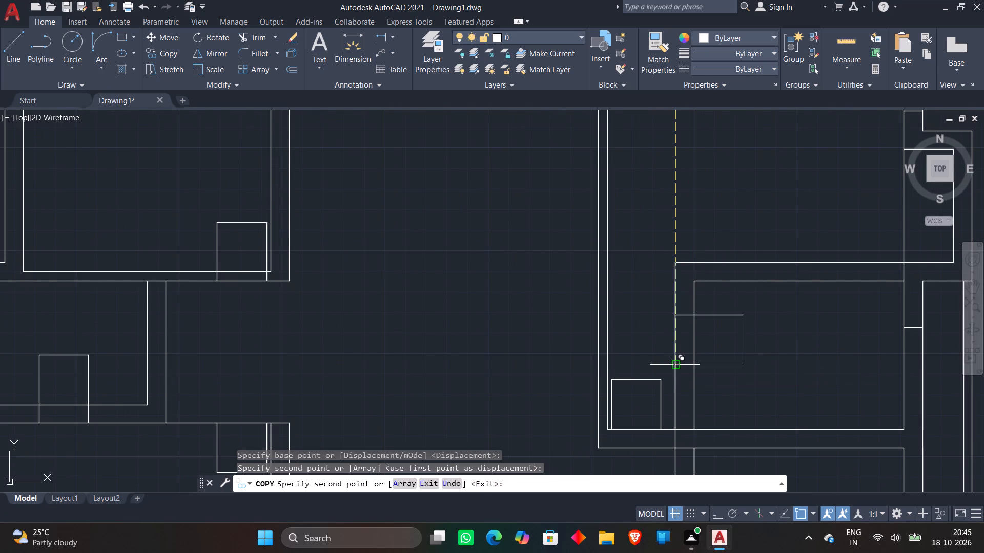
key("Escape")
scroll(652, 361, "down", 2)
scroll(592, 367, "down", 1)
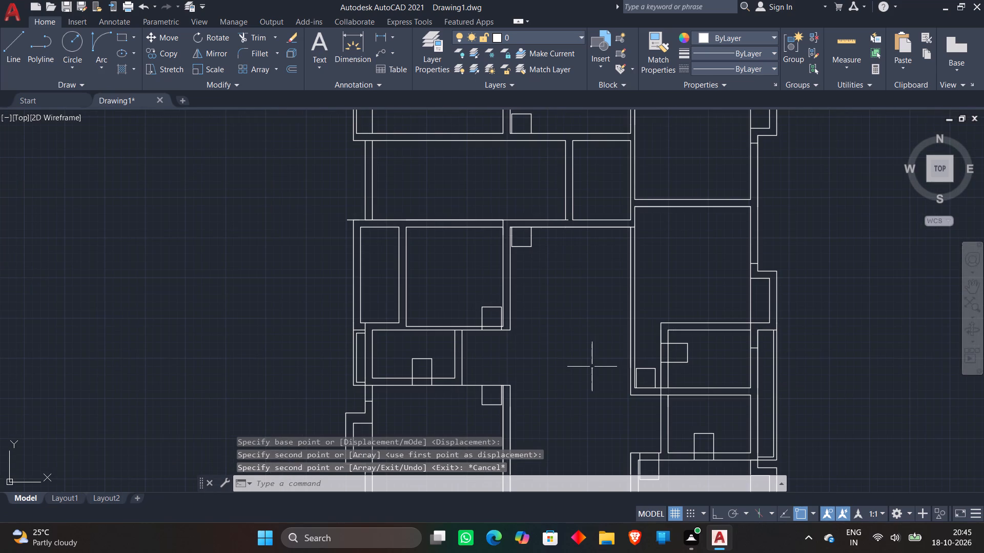
With ortho on, draw a door-swing arc in the upper apartment's small west room outline, from its east side at the inner wall line to its northwest corner.
scroll(588, 343, "down", 2)
scroll(583, 239, "up", 3)
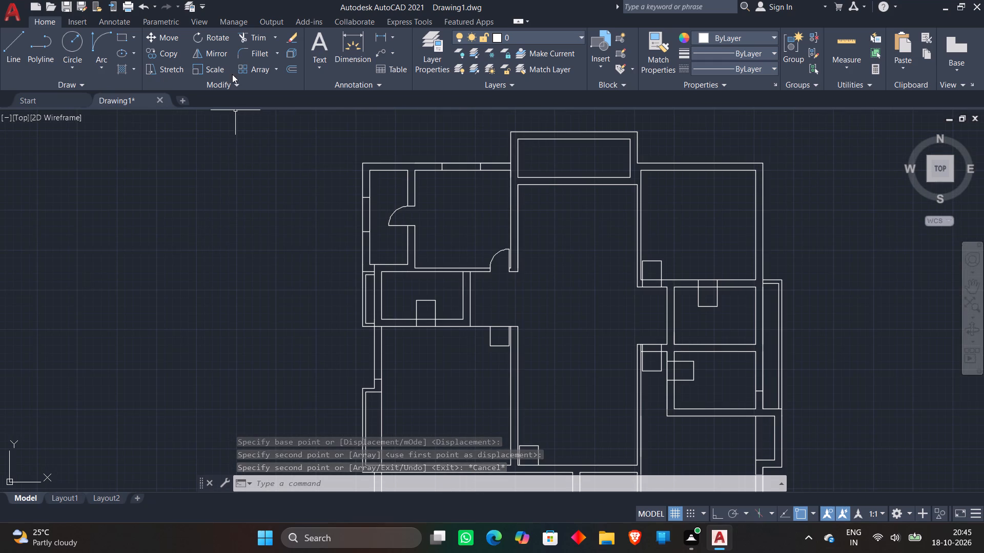
left_click(94, 36)
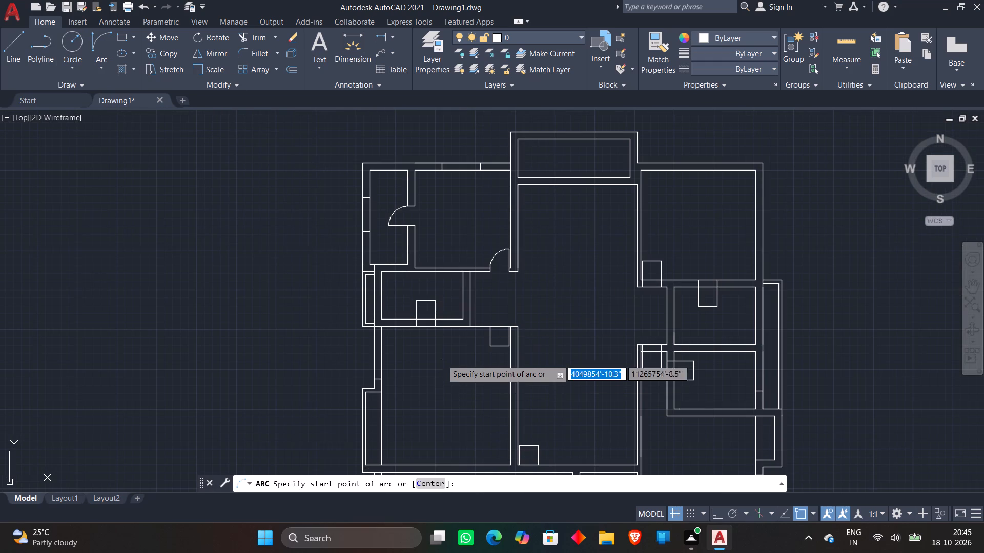
scroll(442, 334, "up", 2)
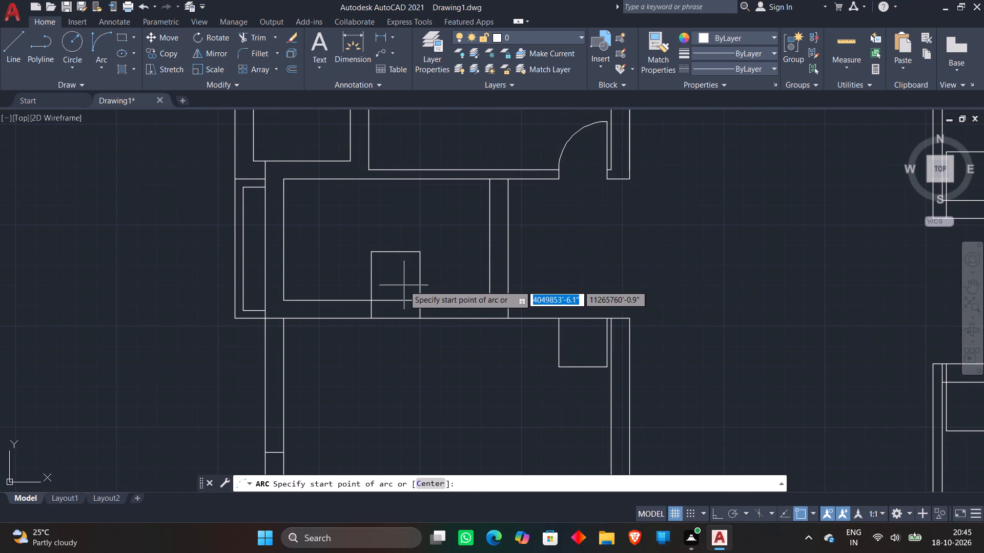
left_click(420, 299)
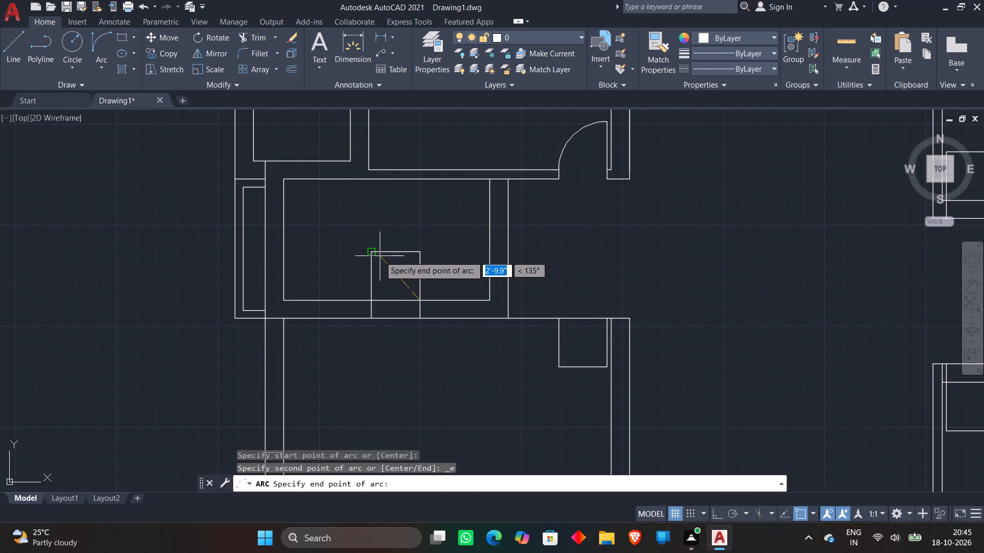
left_click(373, 253)
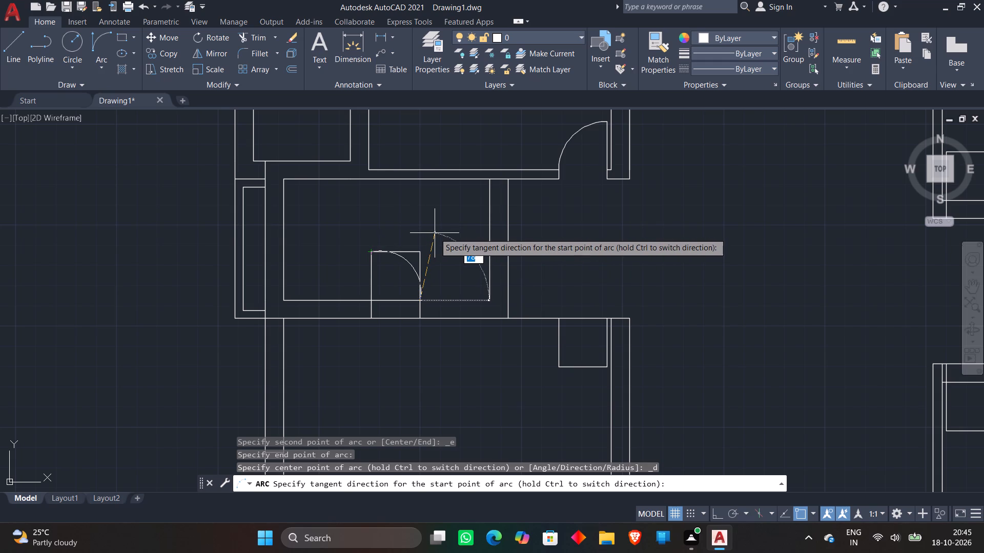
key("F8")
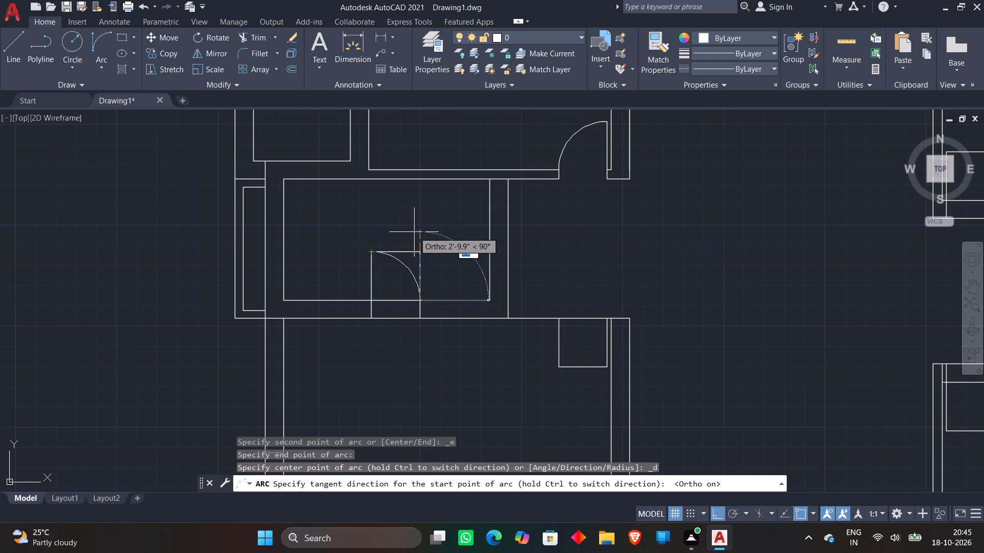
left_click(414, 232)
Draw a door-swing arc in the upper apartment's northeast room outline, from its east side at the inner south wall line to its northwest corner.
scroll(440, 241, "down", 2)
middle_click_drag(543, 260, 458, 372)
left_click(104, 38)
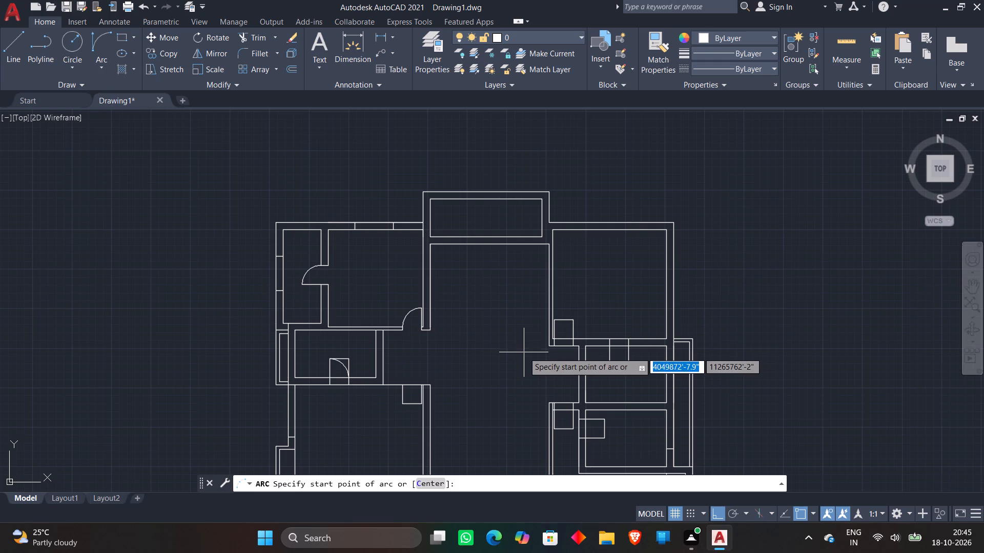
scroll(573, 347, "up", 3)
left_click(565, 321)
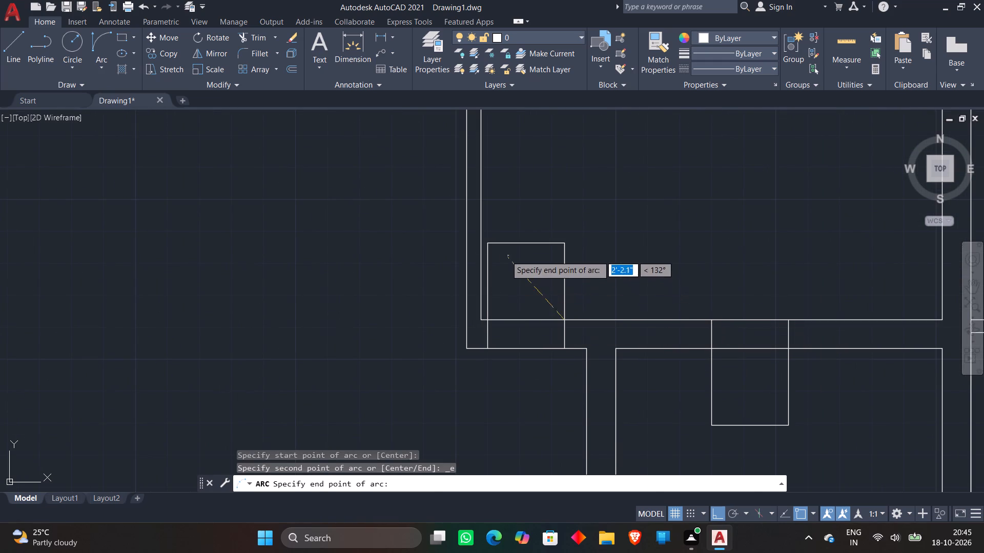
left_click(490, 246)
left_click(553, 203)
Draw a door-swing arc in the northern small east room's outline, from its west side at the inner north wall line to its southeast corner.
scroll(553, 203, "down", 2)
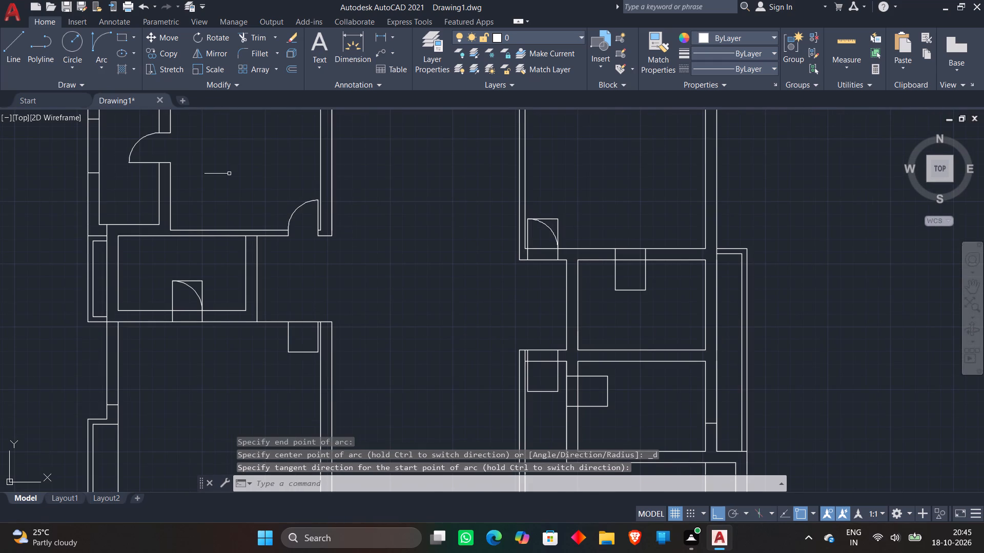
left_click(106, 45)
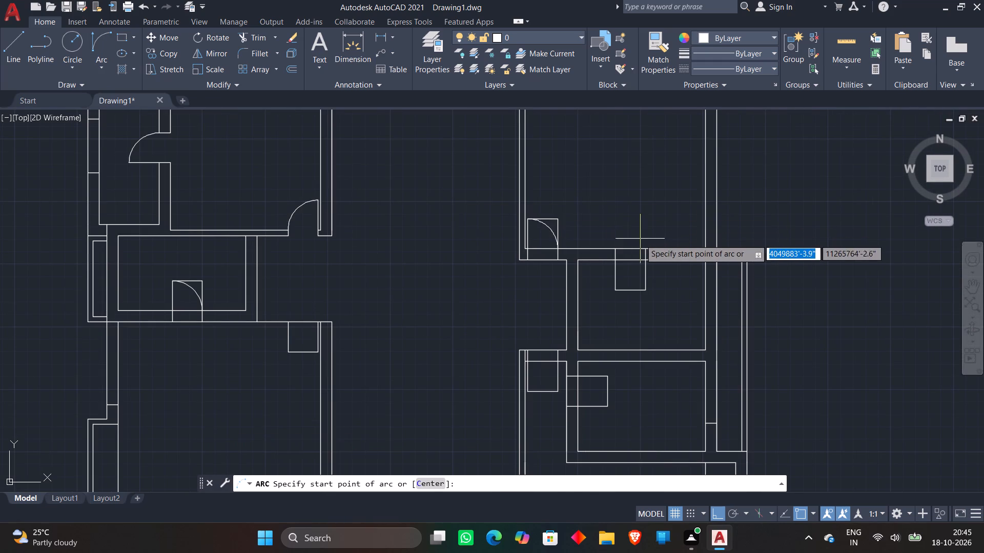
scroll(640, 242, "up", 2)
left_click(572, 288)
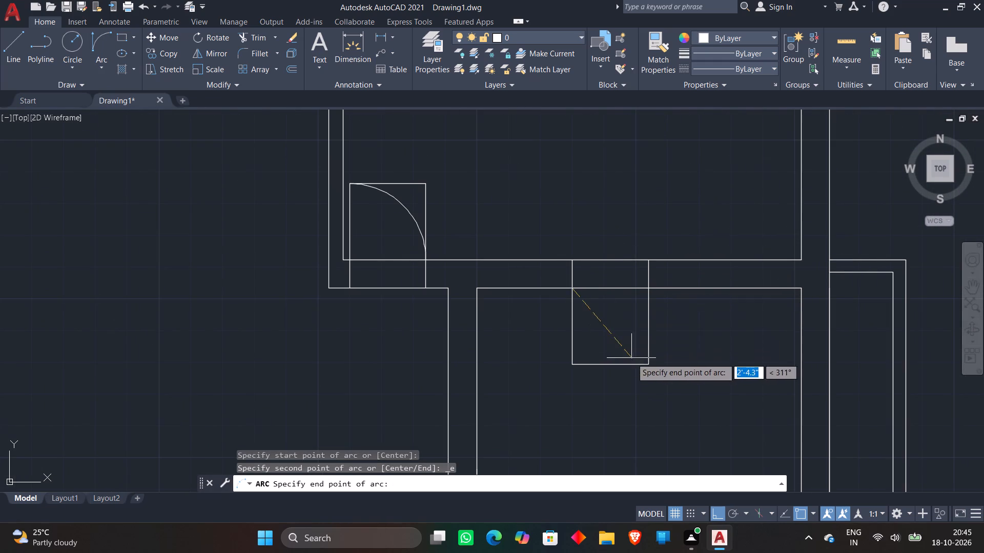
left_click(648, 365)
left_click(568, 389)
Draw a door-swing arc in the upper apartment's large southwest room outline, from its northwest corner to its southeast corner, starting southward.
scroll(601, 276, "down", 3)
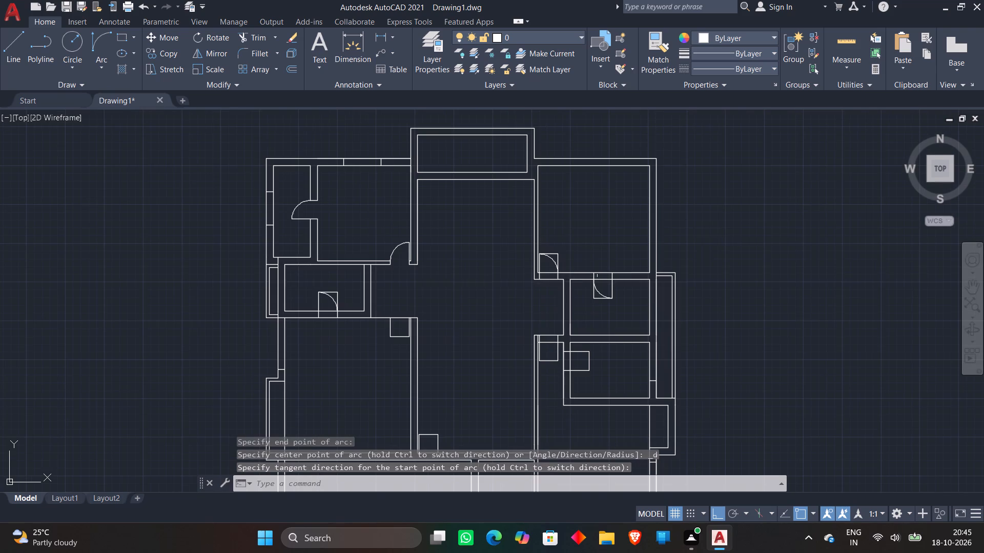
left_click(93, 36)
scroll(410, 380, "up", 2)
left_click(353, 227)
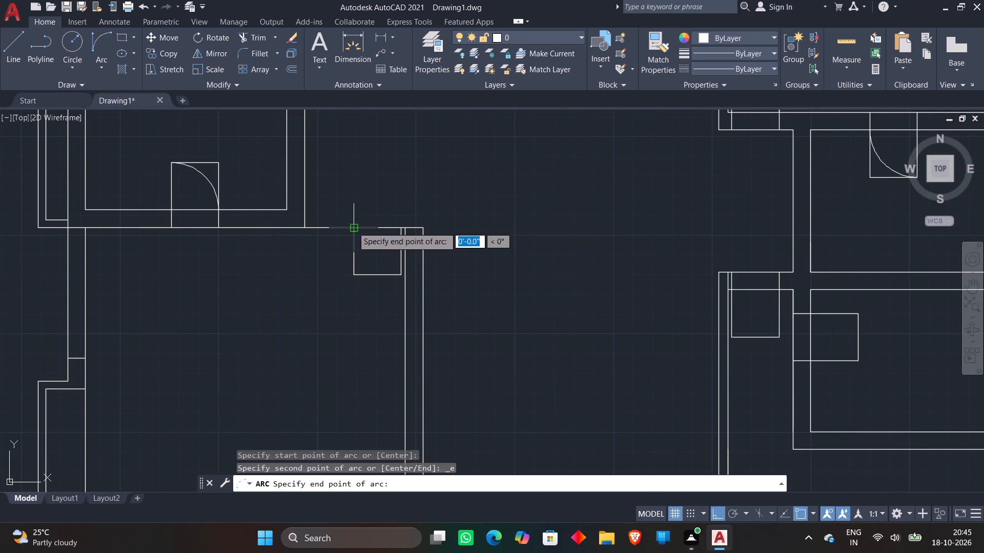
left_click(396, 272)
left_click(346, 305)
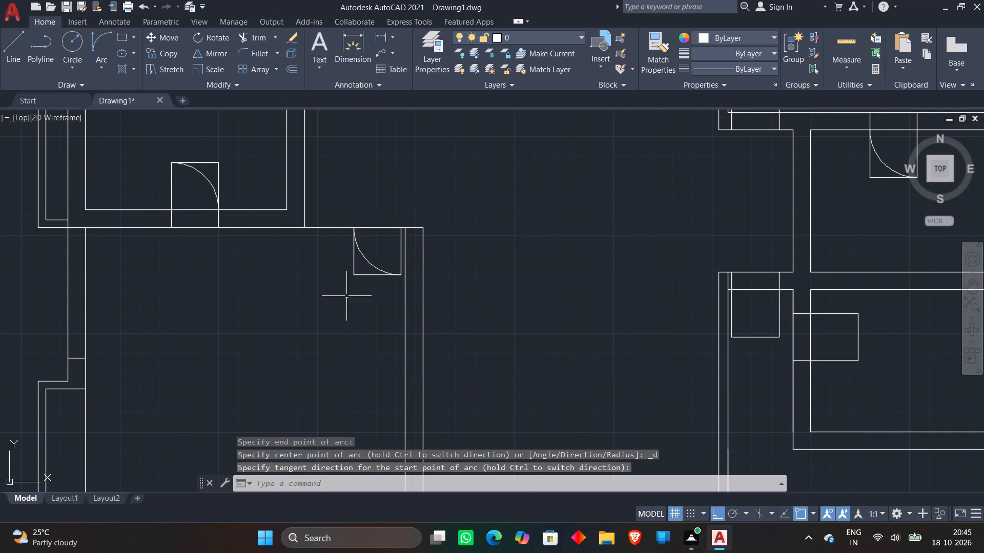
Draw a door-swing arc in the upper apartment's southeast room outline, from its east side at the inner north wall line to its southwest corner.
scroll(409, 202, "down", 2)
middle_click_drag(403, 204, 397, 303)
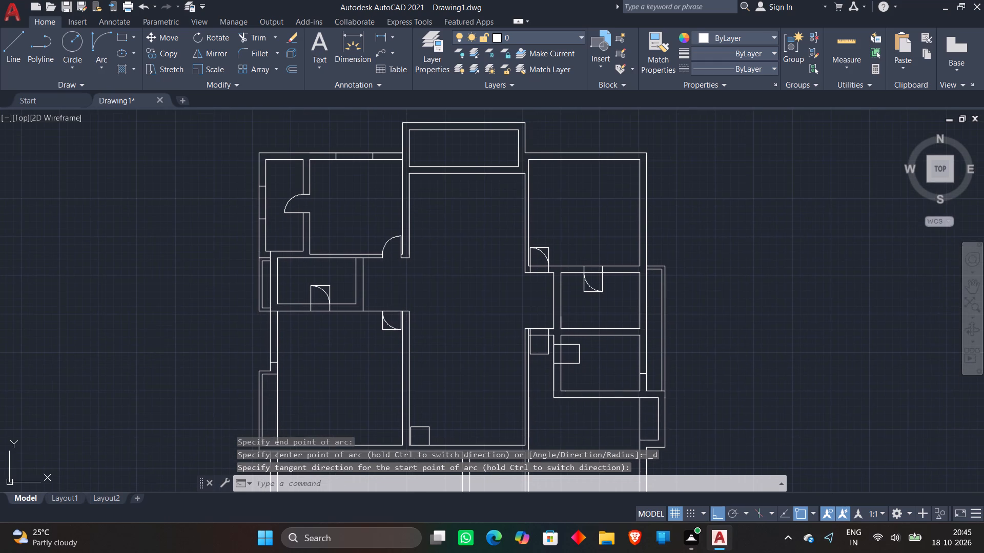
left_click(102, 50)
scroll(549, 346, "up", 3)
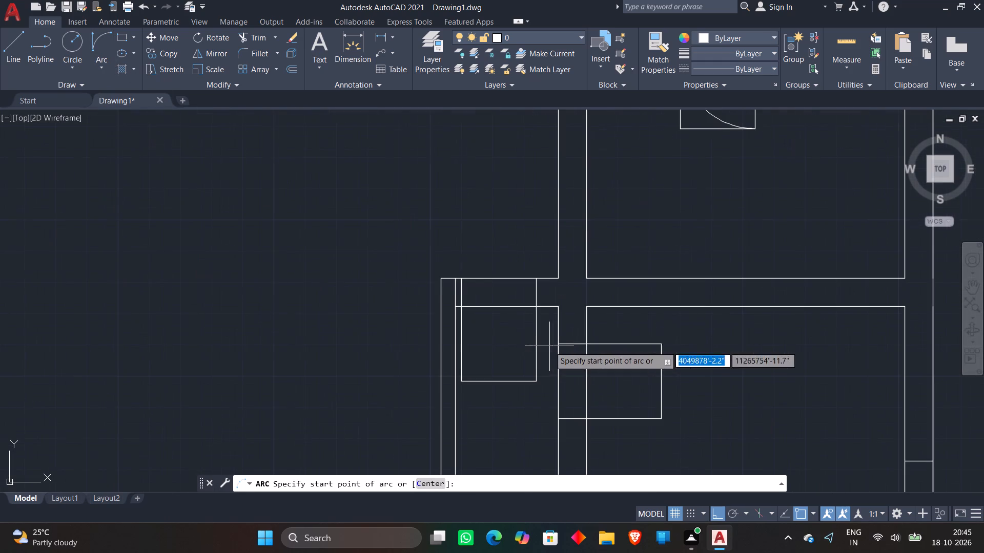
left_click(535, 308)
left_click(465, 378)
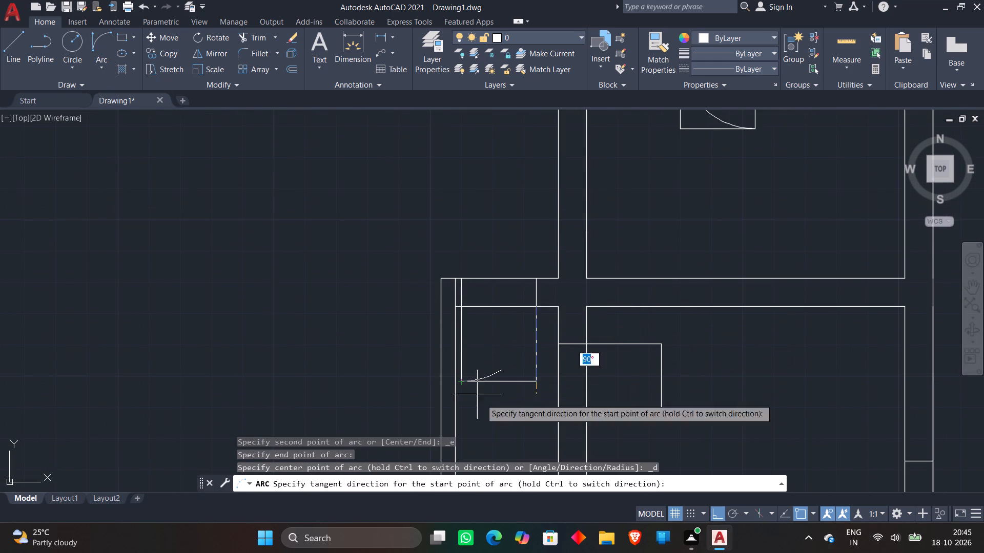
left_click(486, 410)
Draw a door-swing arc in the southern small east room's outline, from its south side at the inner west wall line to its northeast corner.
scroll(505, 331, "down", 2)
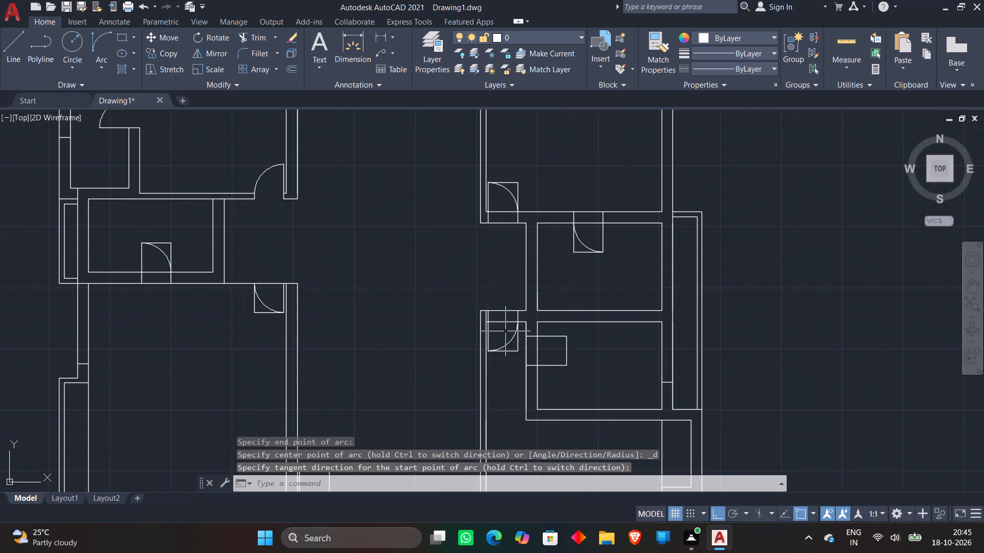
scroll(505, 331, "down", 2)
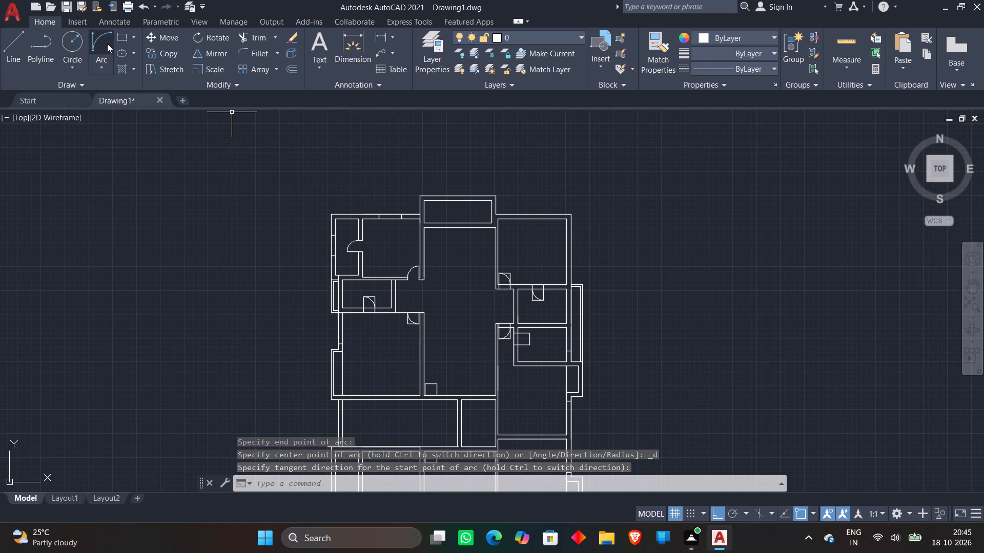
left_click(107, 43)
scroll(525, 346, "up", 3)
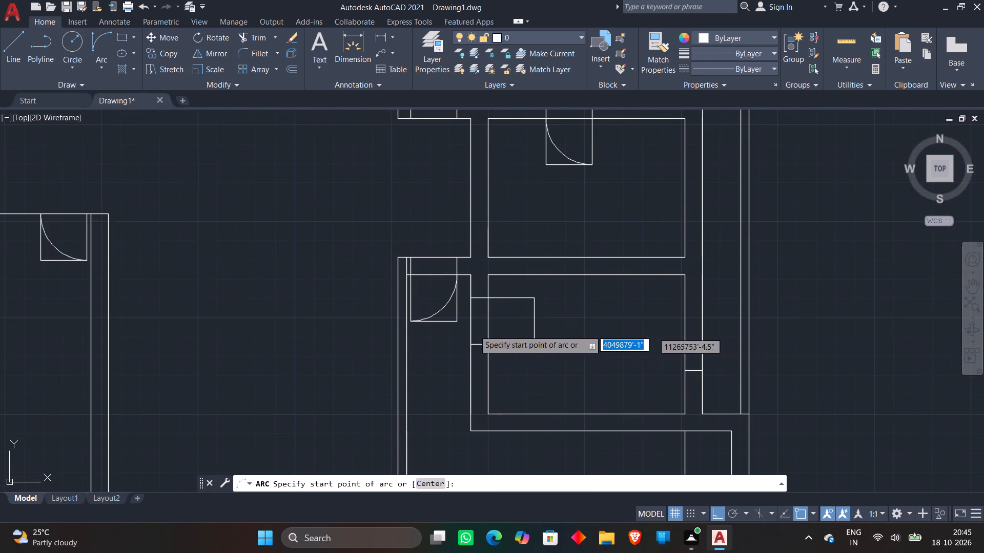
scroll(502, 314, "up", 2)
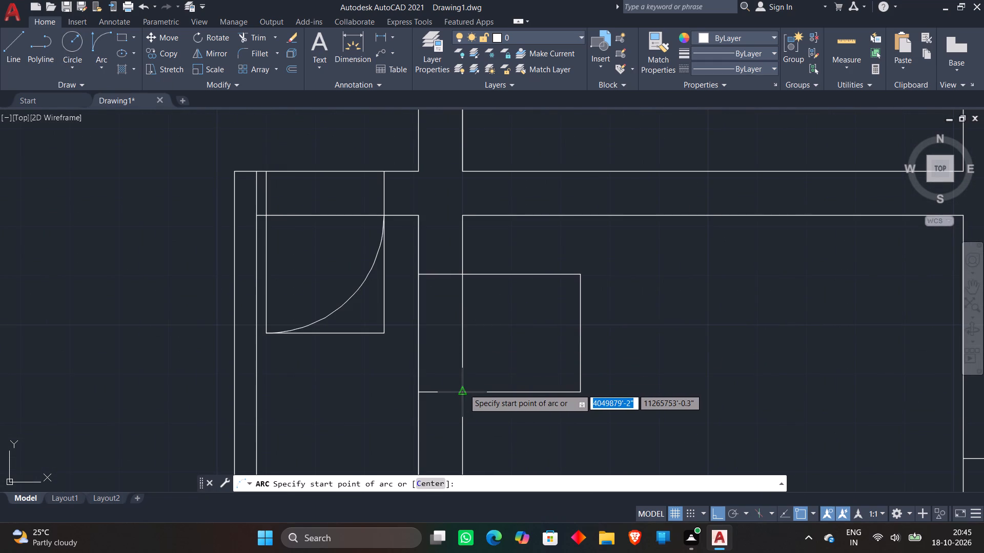
left_click(464, 389)
left_click(581, 275)
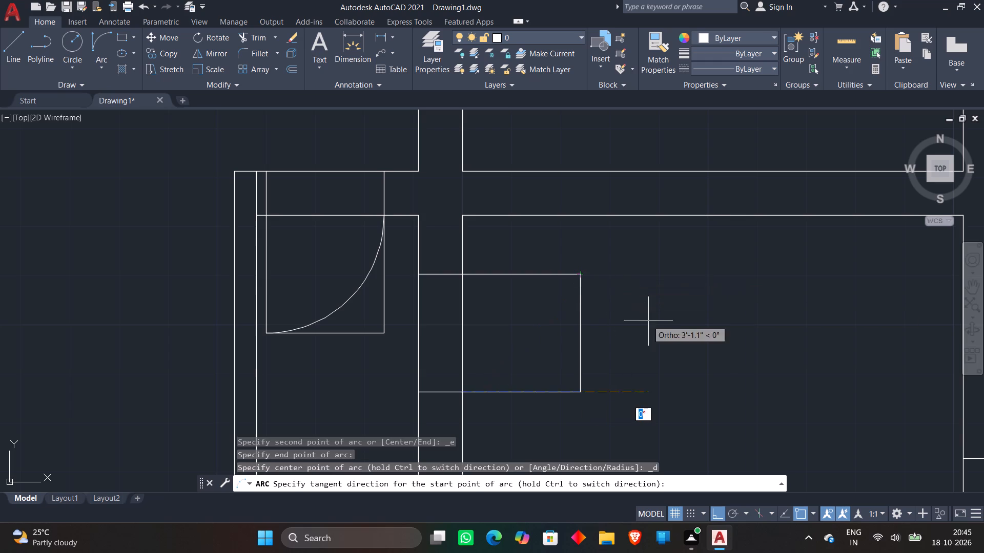
left_click(651, 324)
Draw a door-swing arc in the outline at the upper central hall's southwest corner, from its southeast corner to its northwest corner, starting northward.
scroll(667, 303, "down", 5)
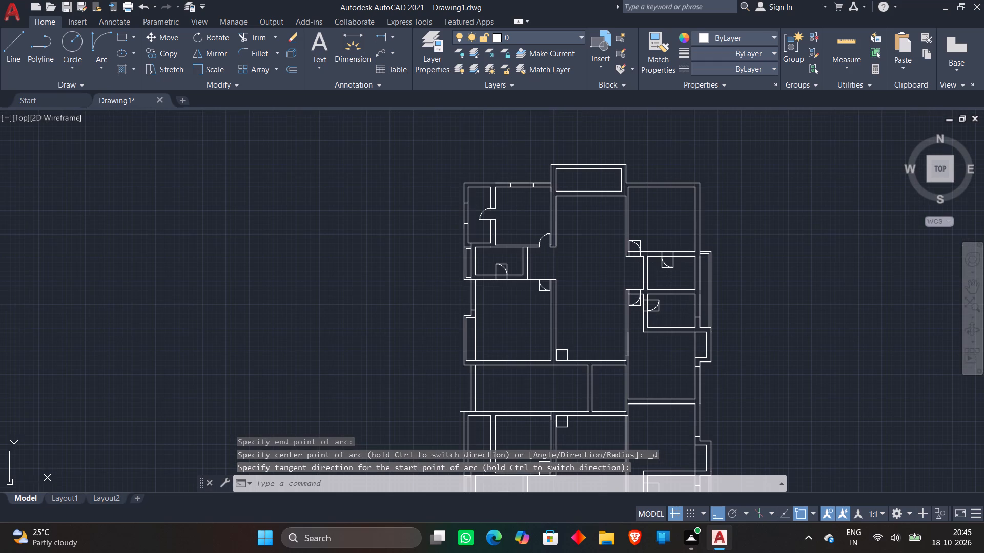
left_click(92, 39)
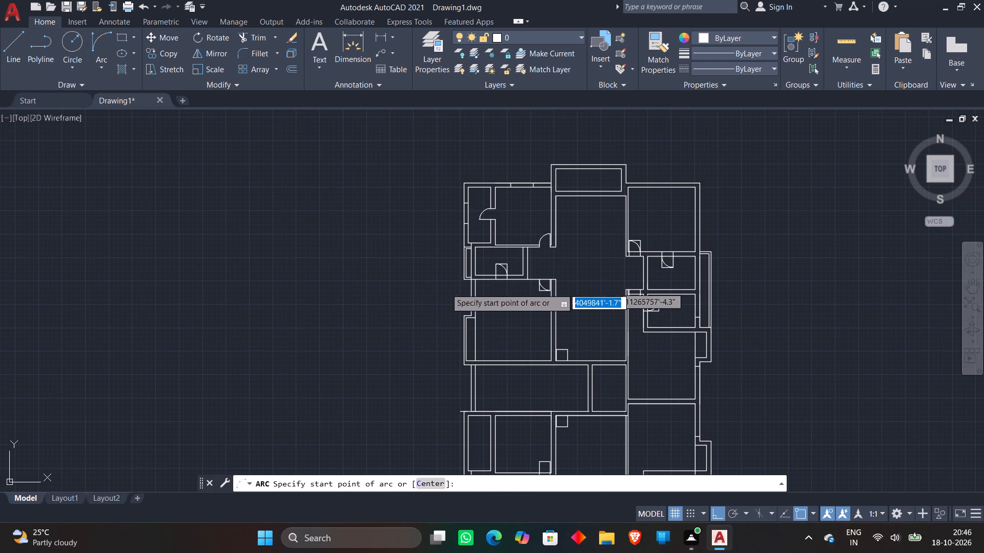
scroll(544, 357, "up", 5)
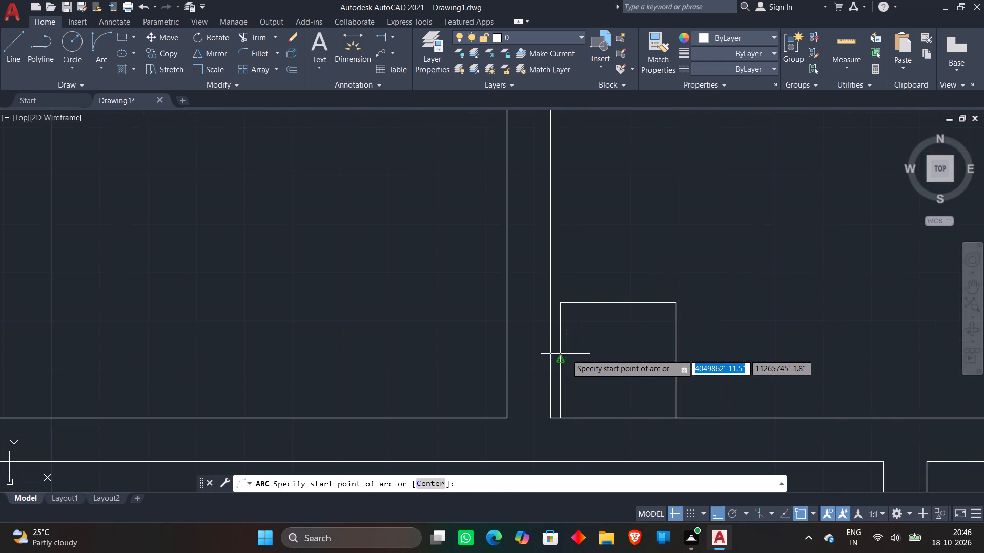
left_click(677, 414)
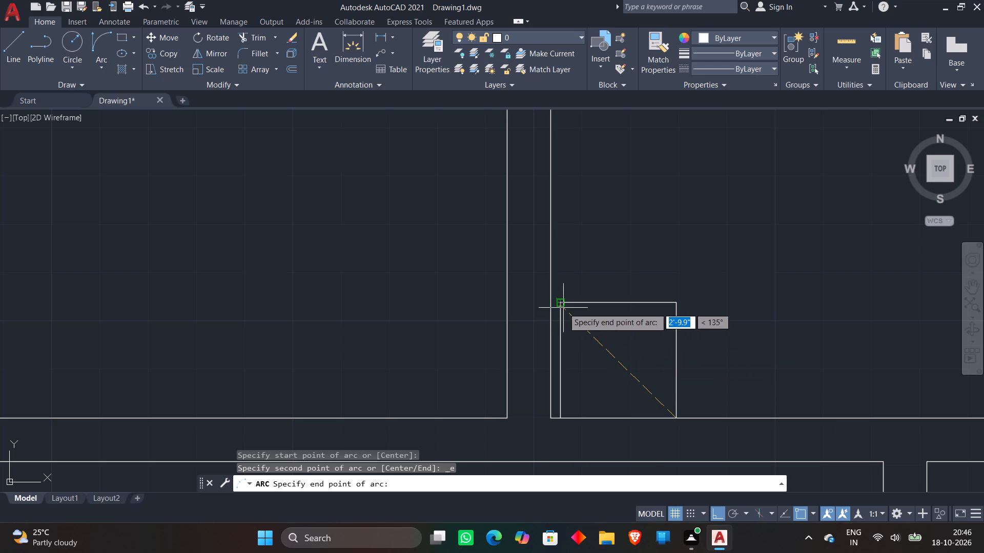
left_click(563, 307)
left_click(606, 256)
Draw a door-swing arc in the outline at the lower central hall's northwest corner, from its northeast corner to its southwest corner, starting southward.
scroll(622, 246, "down", 5)
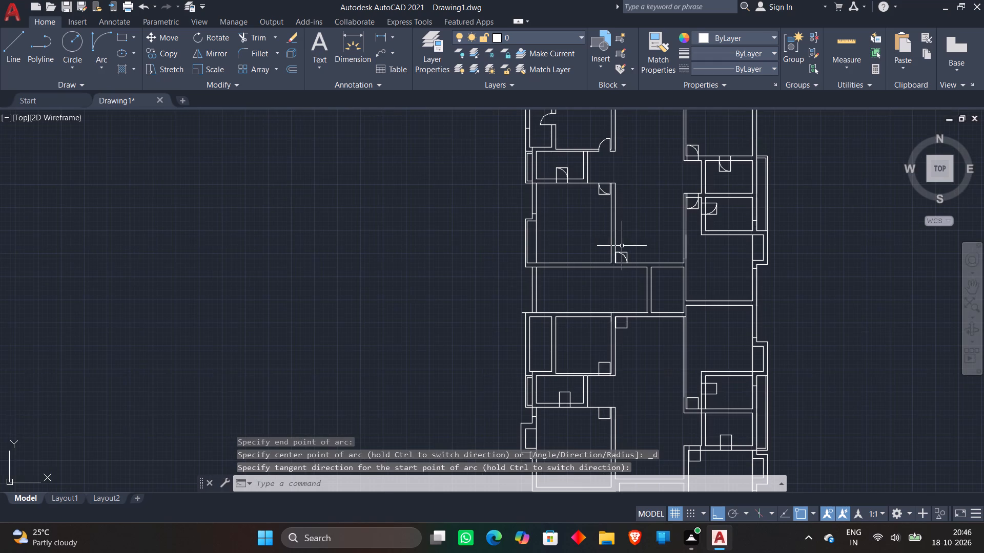
left_click(104, 49)
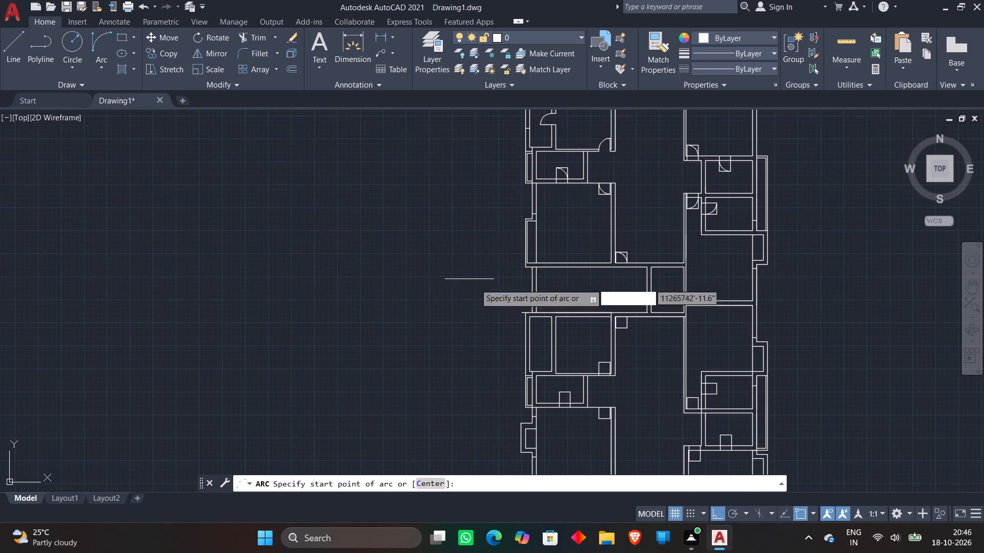
scroll(645, 334, "up", 3)
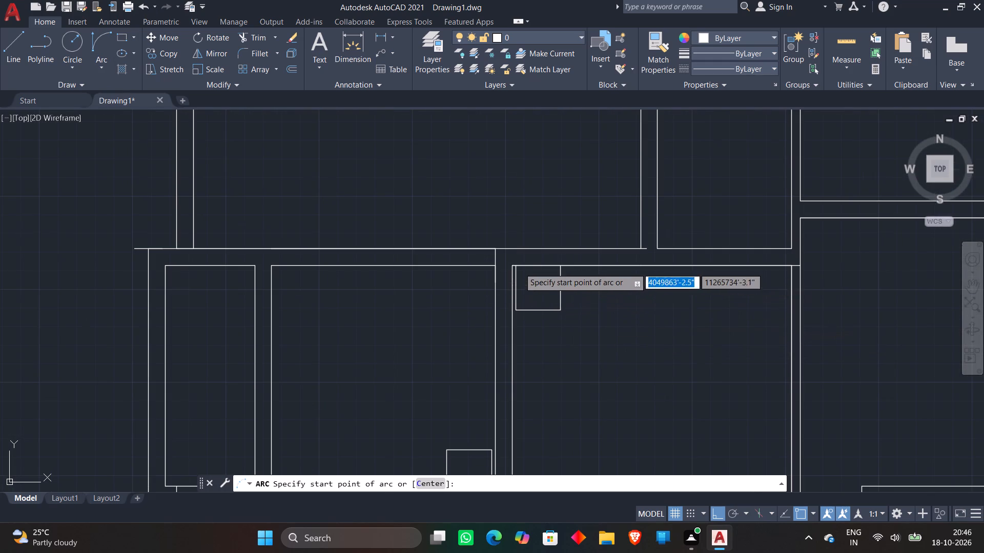
scroll(520, 268, "up", 2)
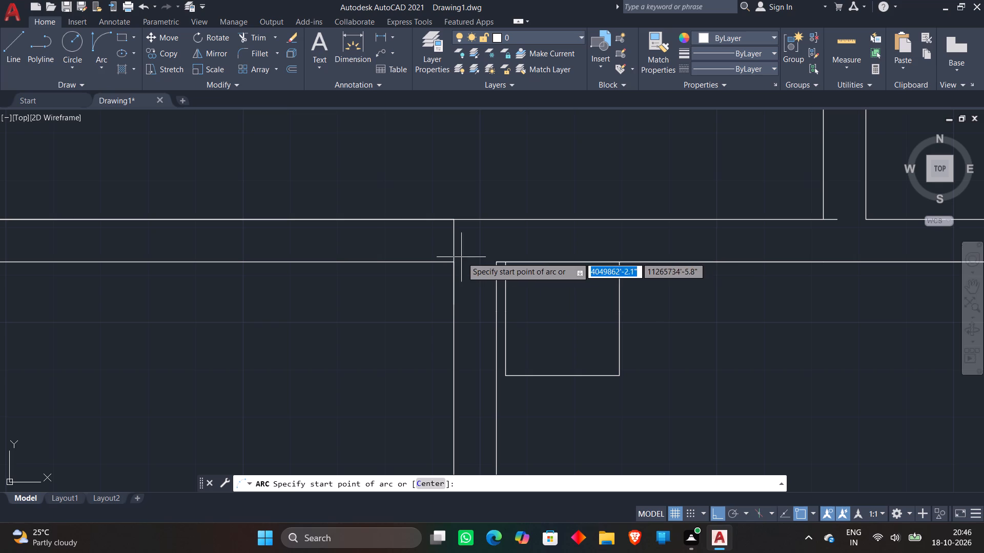
scroll(582, 270, "down", 4)
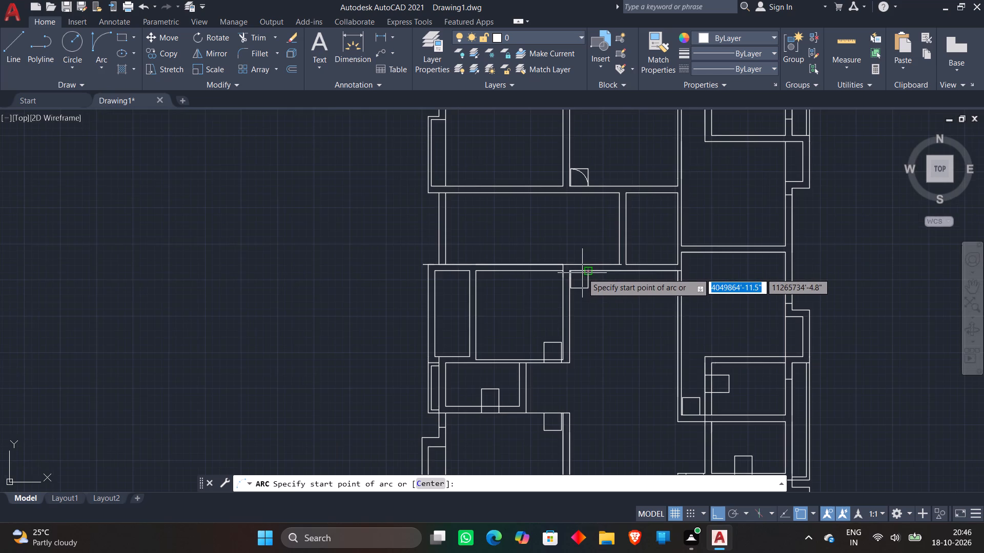
scroll(584, 272, "up", 3)
left_click(590, 267)
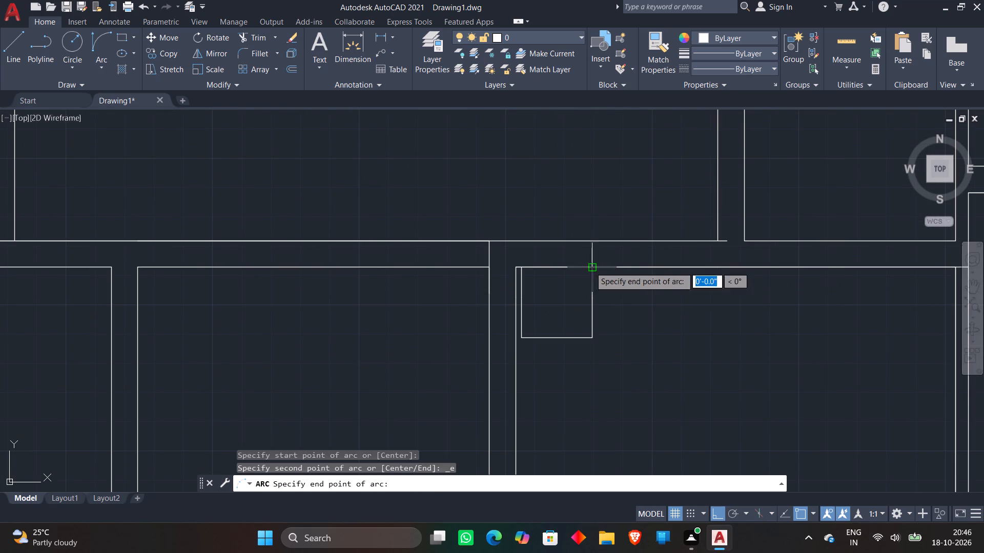
left_click(524, 333)
left_click(572, 364)
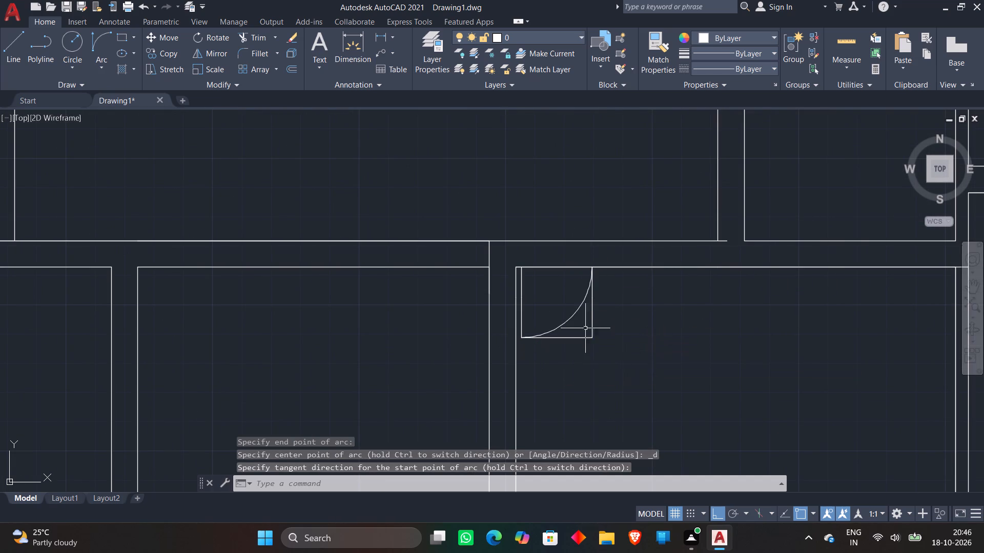
scroll(592, 311, "down", 3)
scroll(519, 247, "down", 1)
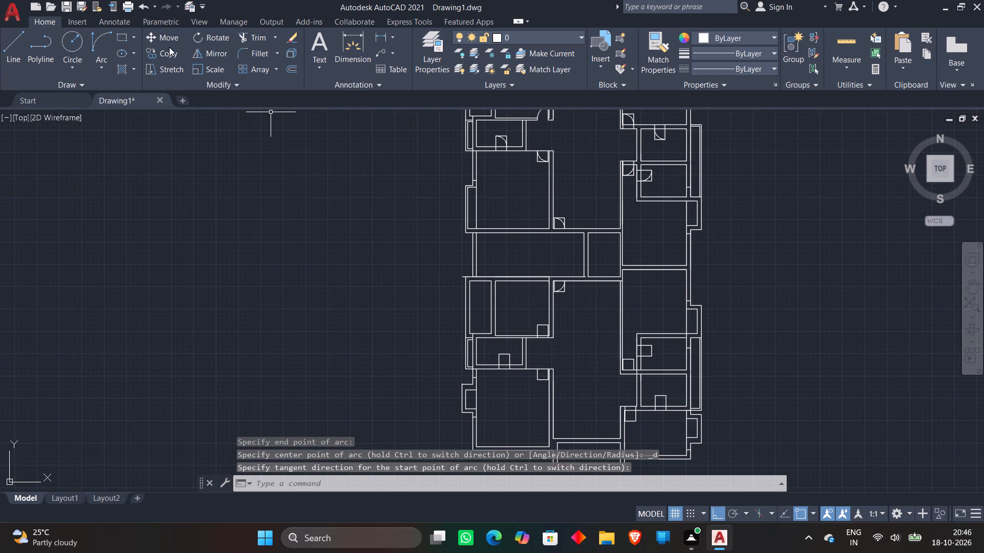
Draw a door-swing arc in the lower apartment's northwest room outline, from its west side at the inner south wall line to its northeast corner.
left_click(95, 46)
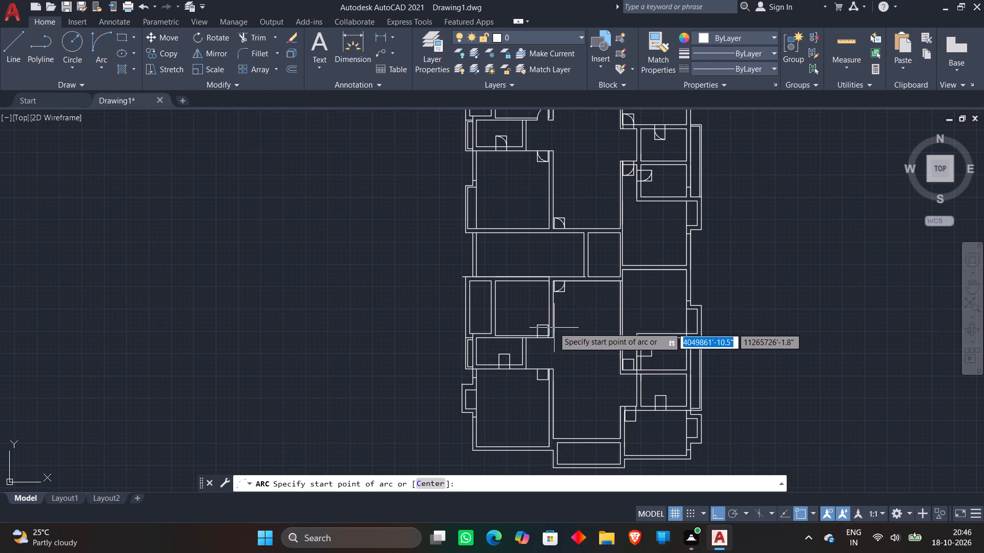
scroll(547, 322, "up", 4)
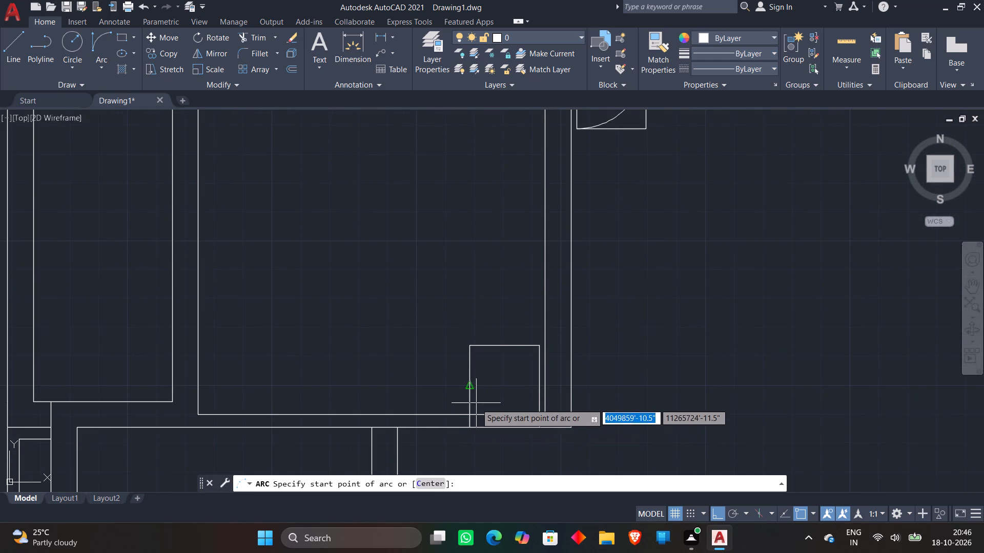
left_click(469, 412)
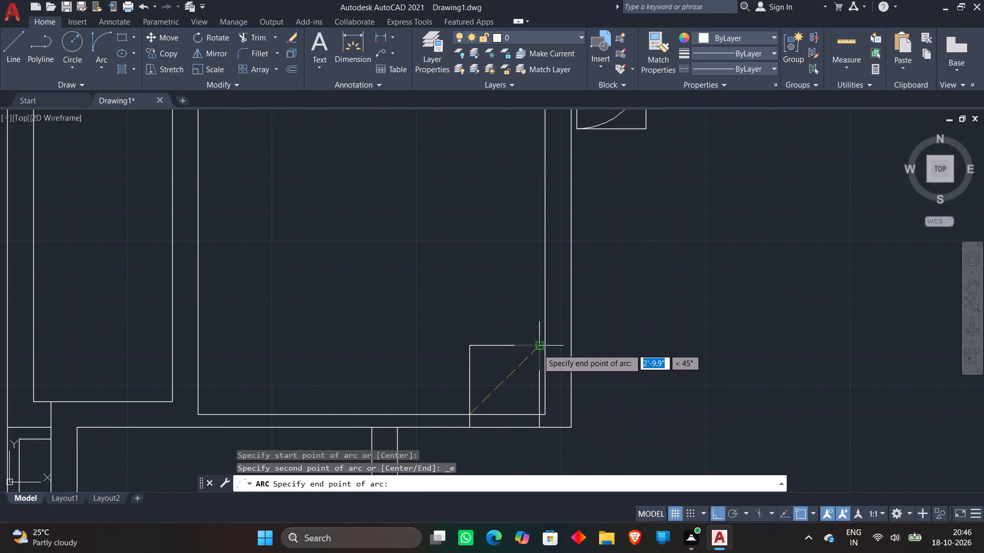
left_click(538, 348)
left_click(478, 292)
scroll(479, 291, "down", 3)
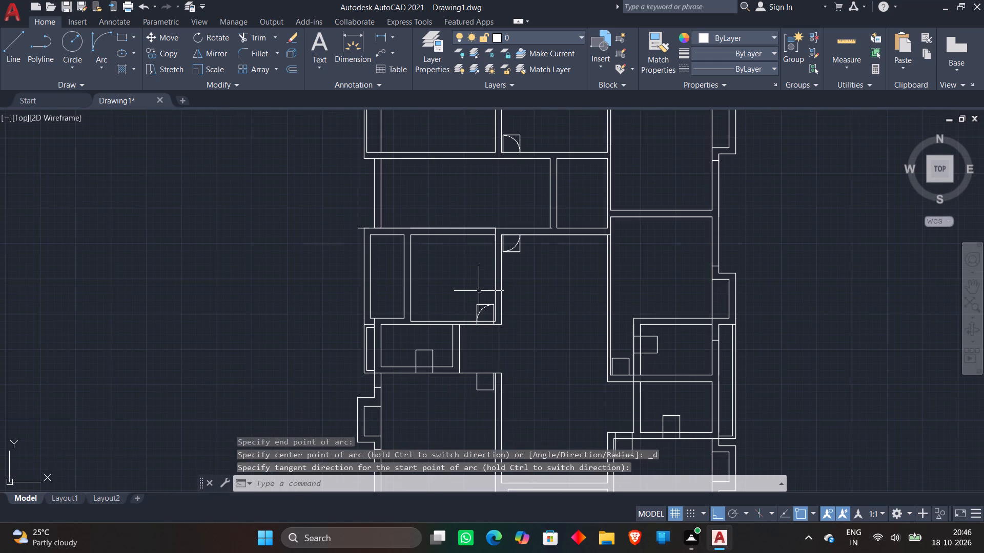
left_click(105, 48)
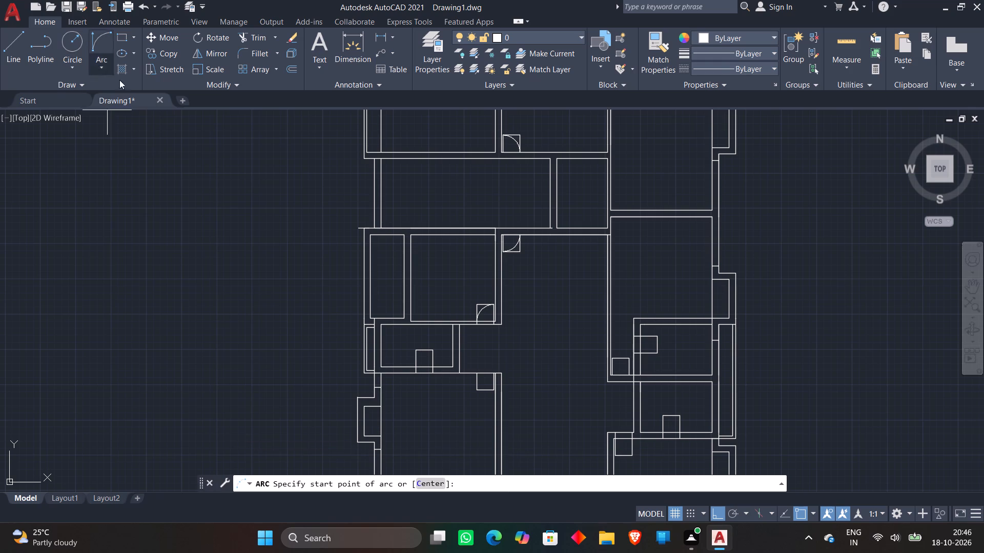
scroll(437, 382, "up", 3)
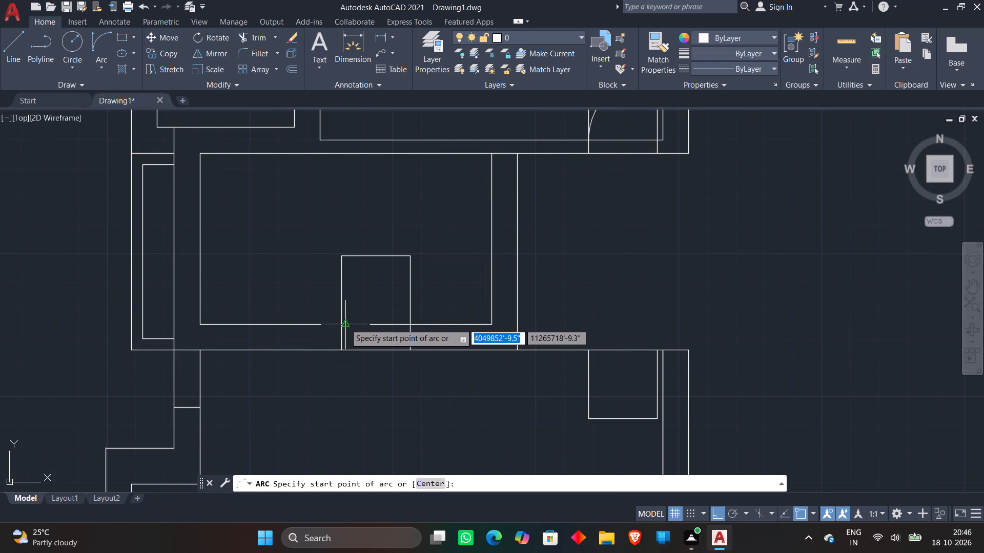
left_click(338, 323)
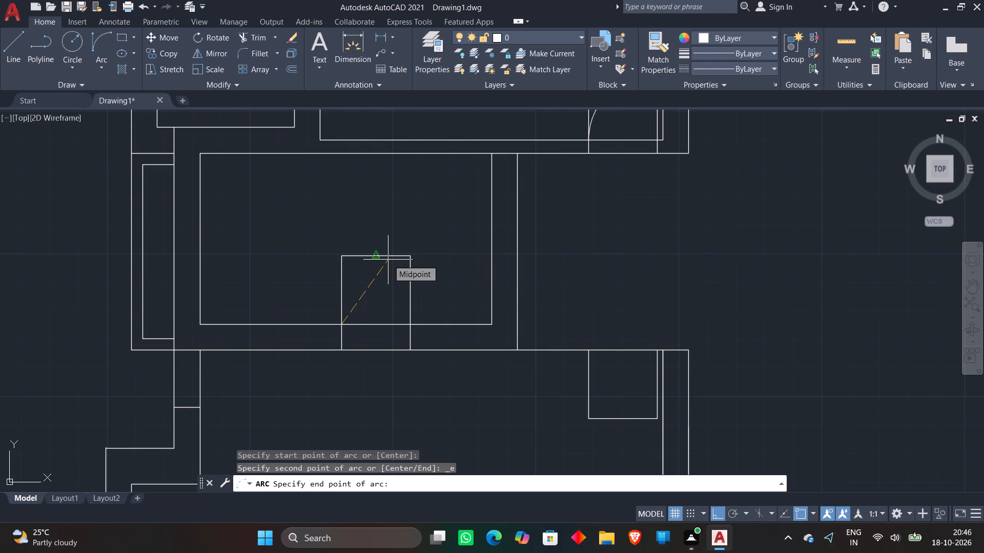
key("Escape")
Draw a door-swing arc in the lower small west room's outline, from its east side at the inner south wall line to its northwest corner.
left_click(107, 37)
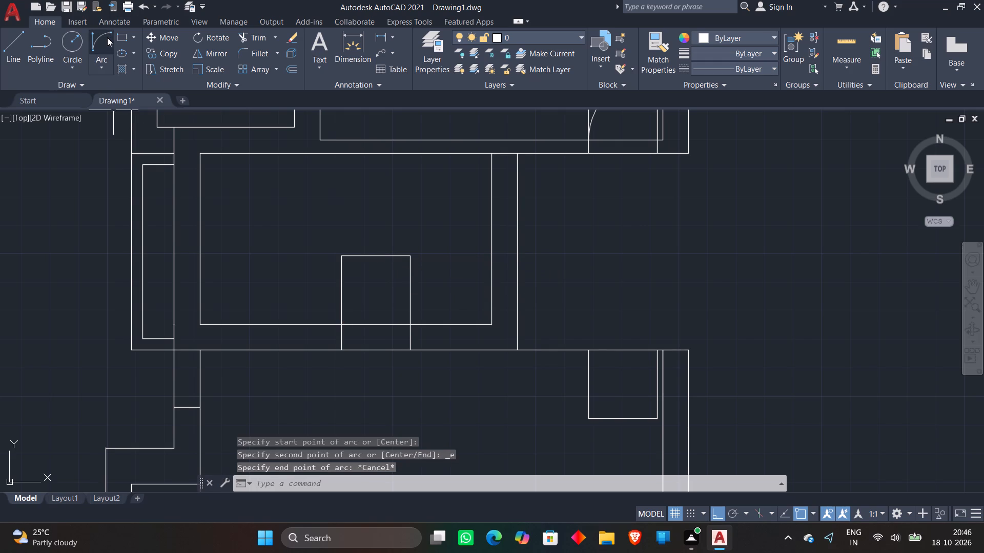
left_click(414, 325)
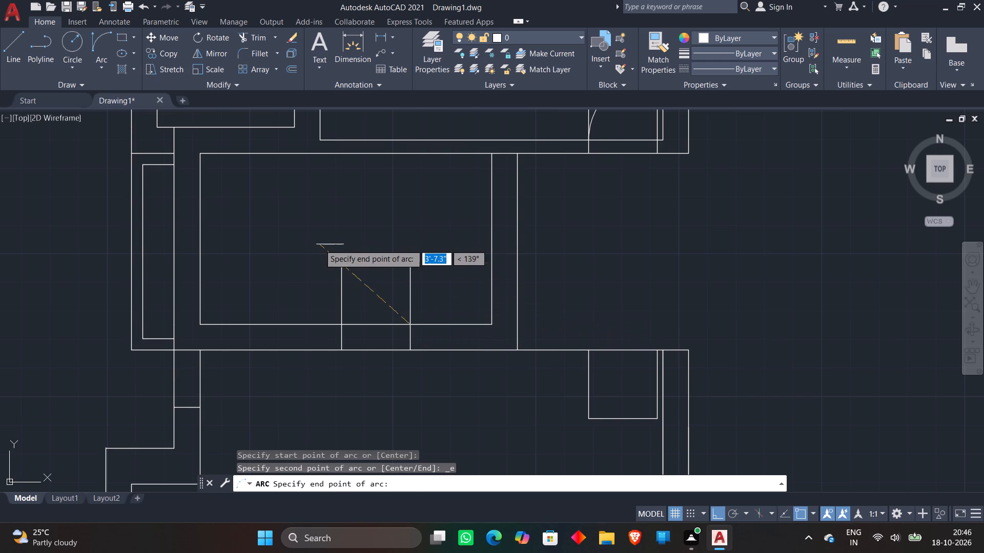
left_click(343, 258)
left_click(354, 230)
Draw a door-swing arc in the lower apartment's southwest room outline, from its northwest corner to its southeast corner, starting southward.
scroll(355, 232, "down", 3)
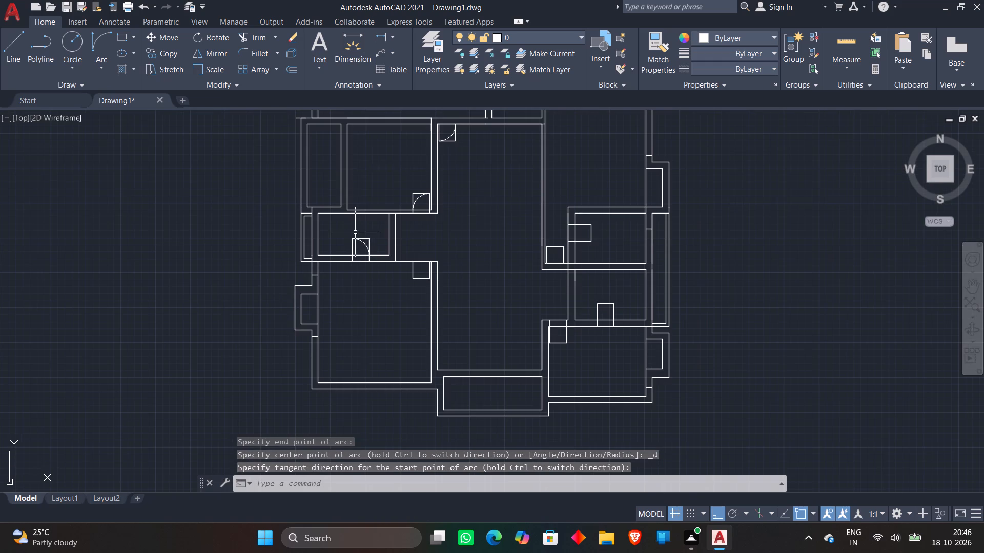
left_click(98, 39)
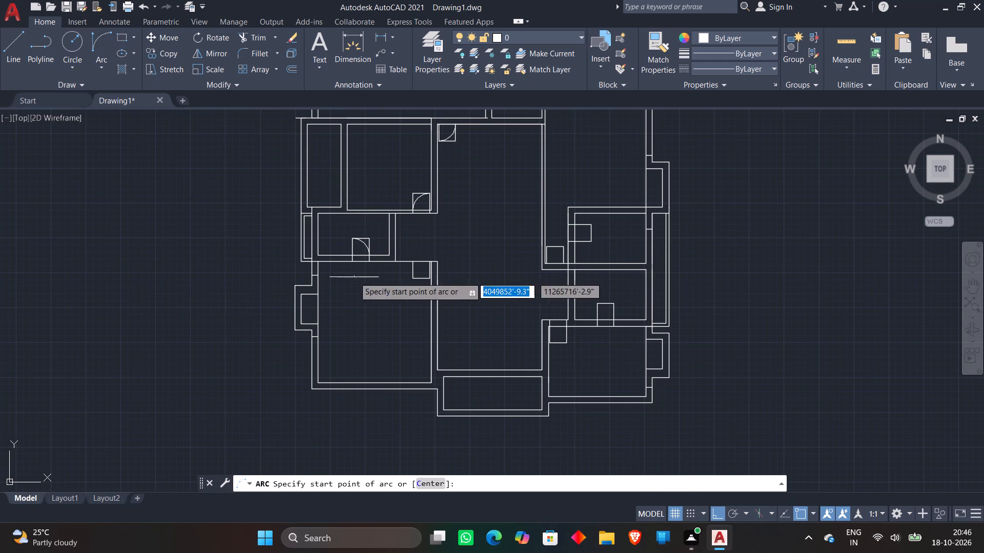
scroll(404, 261, "up", 3)
left_click(426, 262)
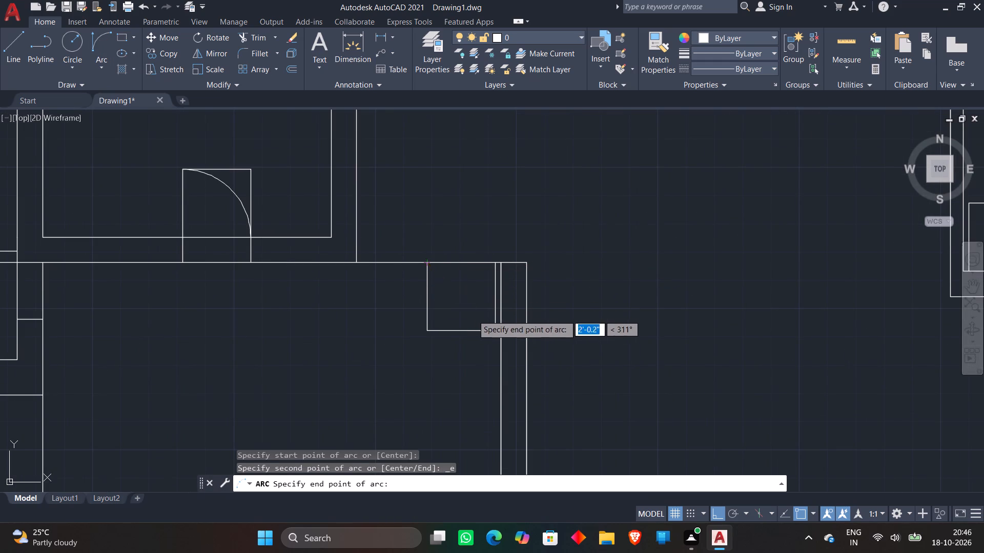
left_click(491, 328)
left_click(424, 353)
Draw a door-swing arc in the lower apartment's southeast room outline, from its east side at the inner north wall line to its southwest corner.
scroll(559, 278, "down", 2)
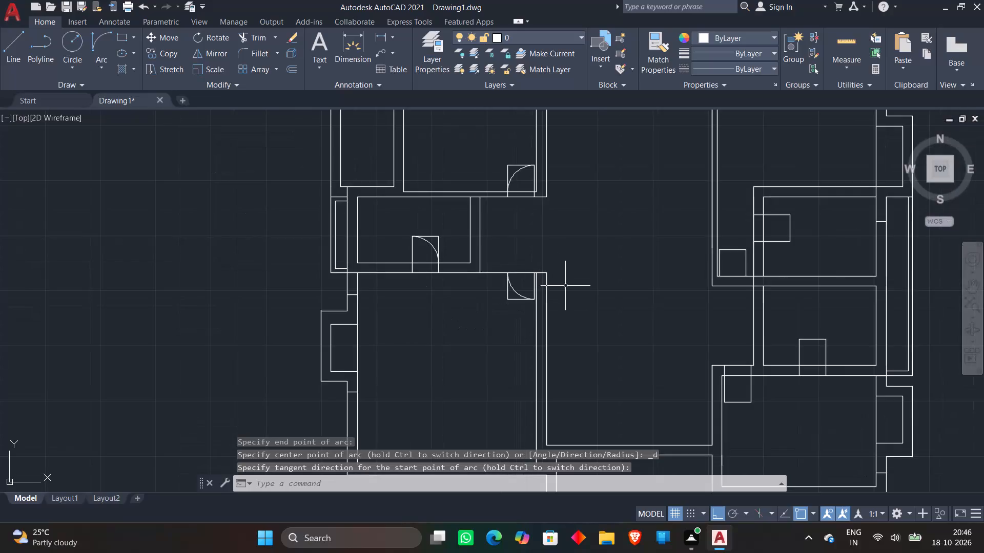
scroll(613, 334, "down", 1)
middle_click_drag(613, 334, 472, 338)
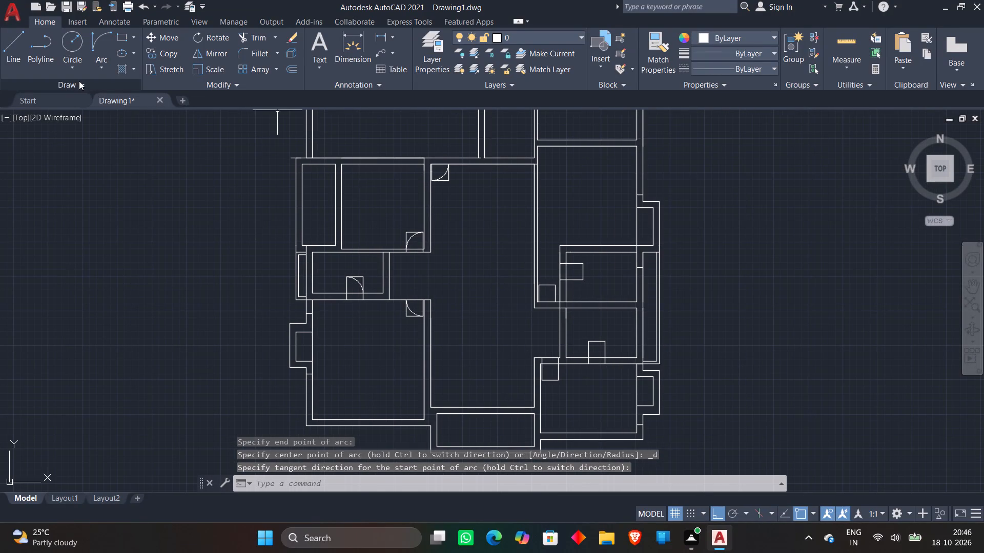
left_click(94, 41)
scroll(558, 367, "up", 4)
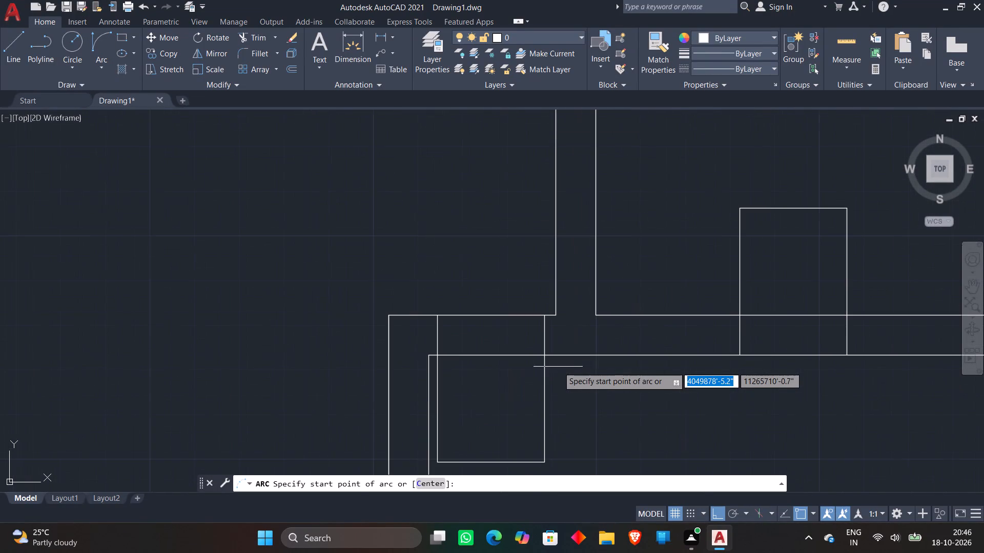
left_click(542, 357)
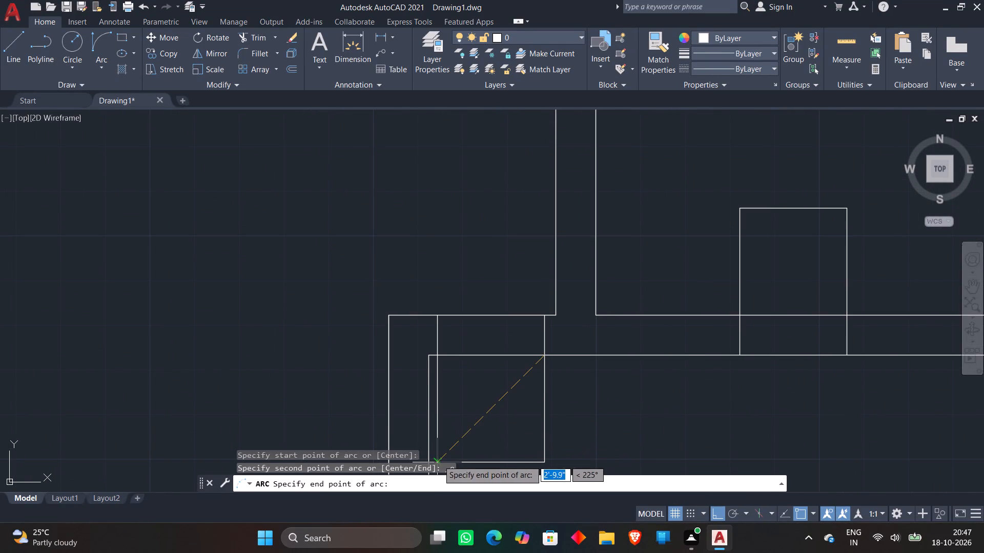
left_click(438, 460)
scroll(500, 422, "down", 1)
left_click(500, 422)
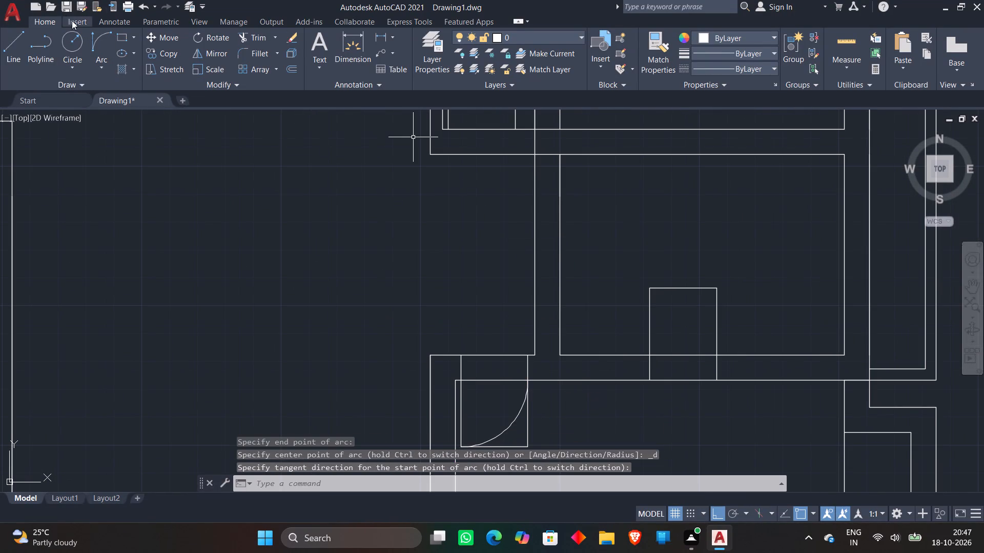
Draw a door-swing arc in the lower apartment's southern small east room outline, from its east side at the inner south wall line to its northwest corner.
left_click(109, 52)
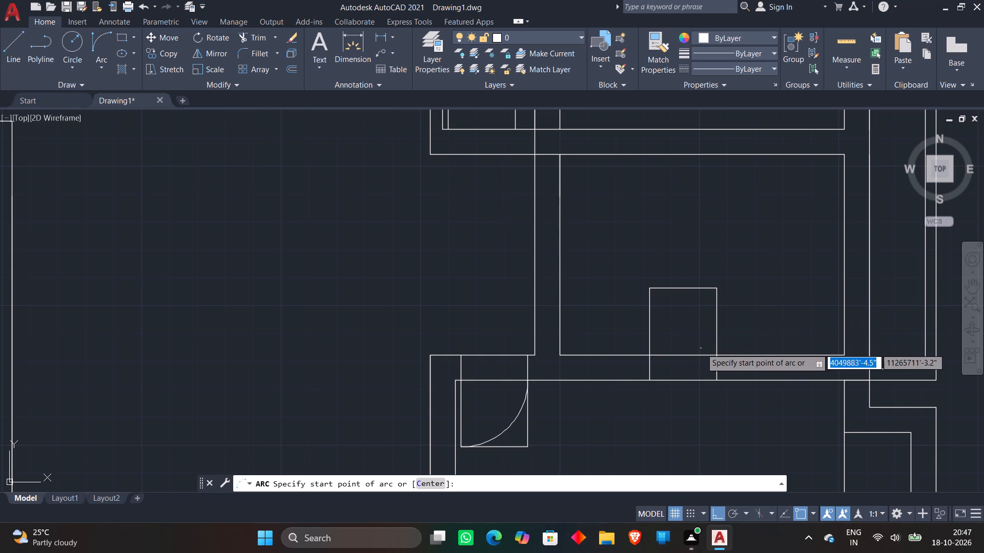
left_click(715, 354)
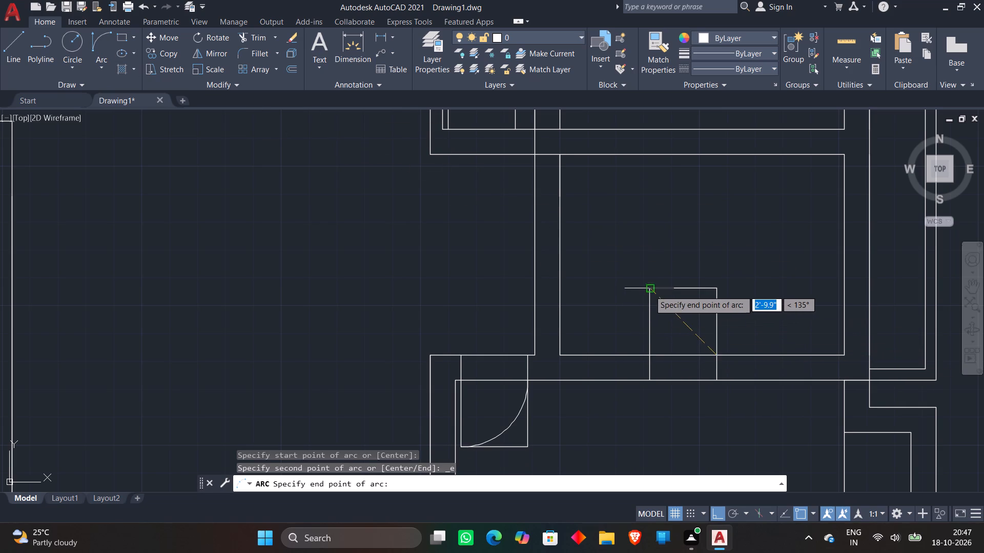
left_click(650, 290)
left_click(650, 258)
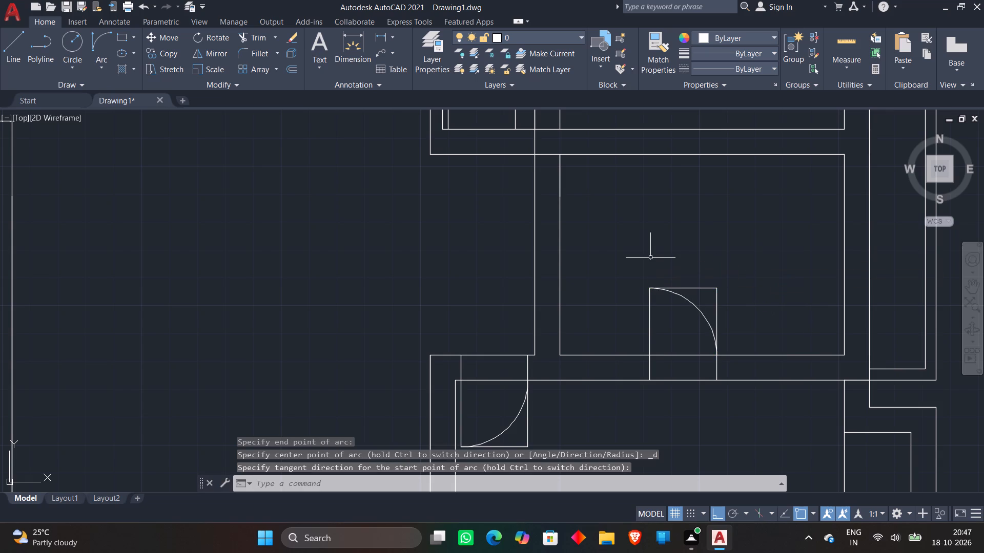
Draw a door-swing arc in the outline at the lower apartment's northeast room's southwest corner, from its southeast corner to its northwest corner, starting northward.
scroll(648, 250, "down", 3)
middle_click_drag(648, 250, 649, 313)
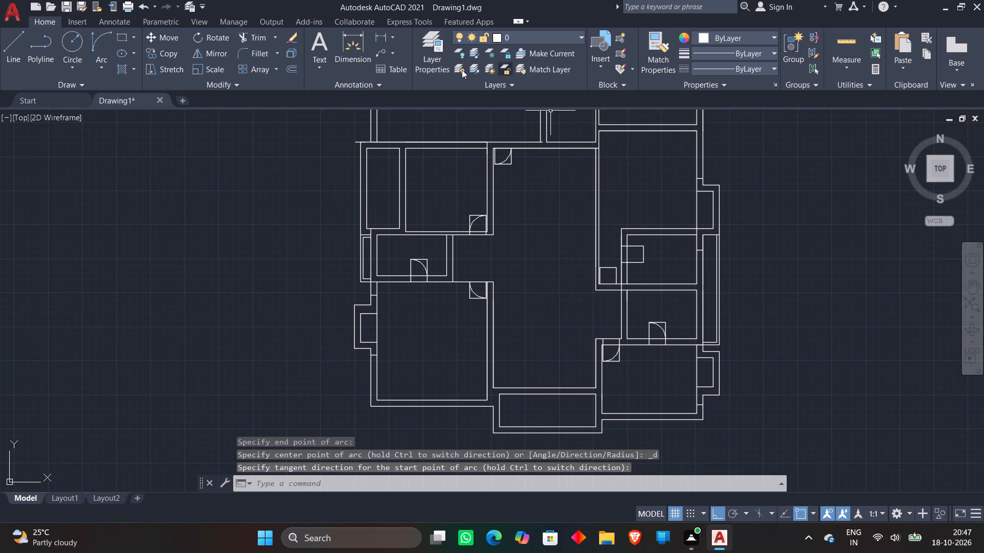
left_click(94, 45)
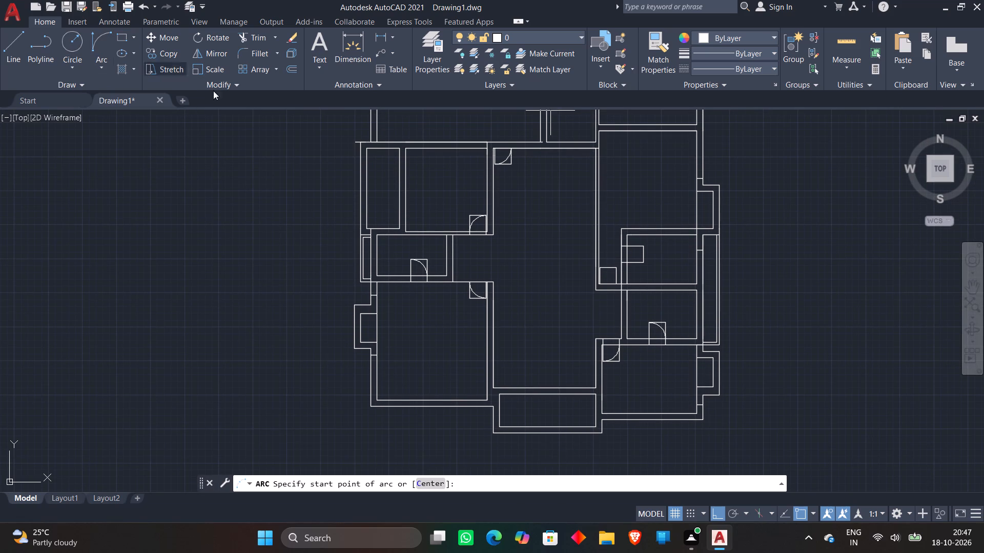
scroll(612, 237, "up", 3)
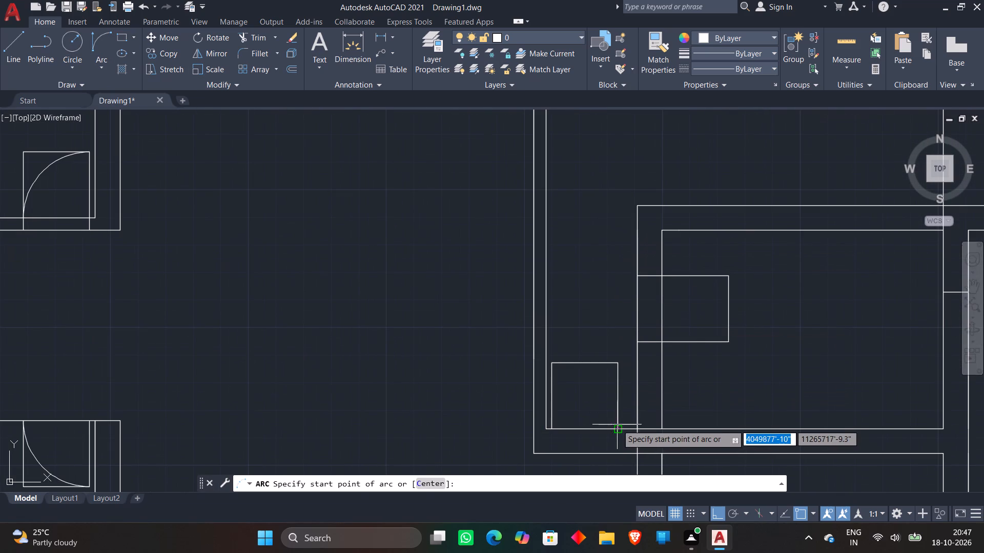
left_click(617, 424)
left_click(552, 363)
left_click(592, 325)
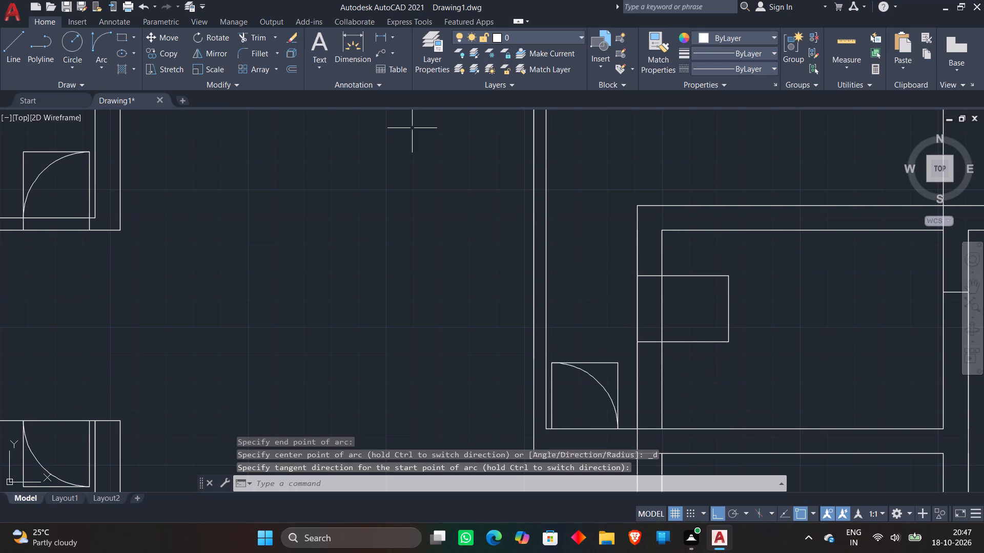
Draw a door-swing arc in the lower apartment's northern small east room outline, from its south side at the inner west wall line to its northeast corner.
left_click(108, 46)
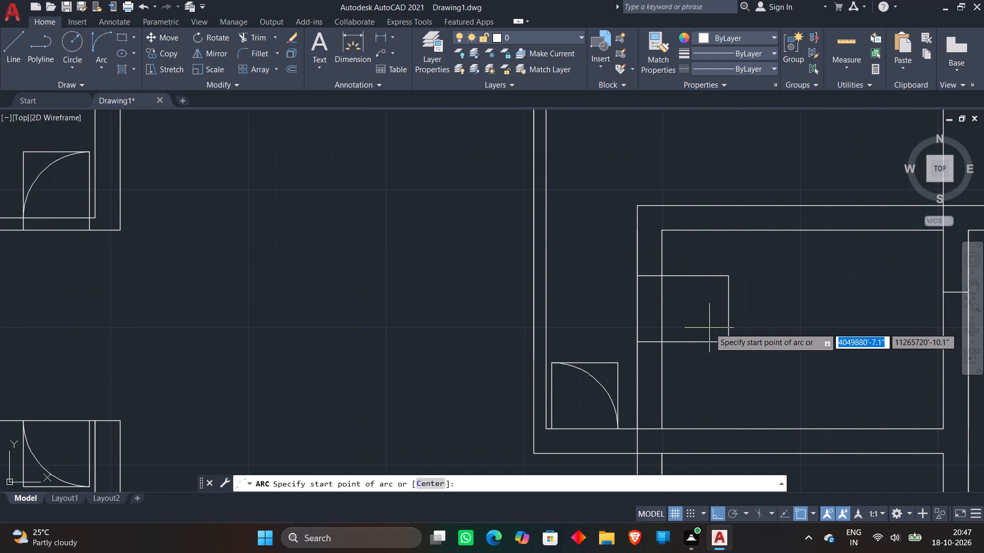
left_click(661, 342)
left_click(726, 278)
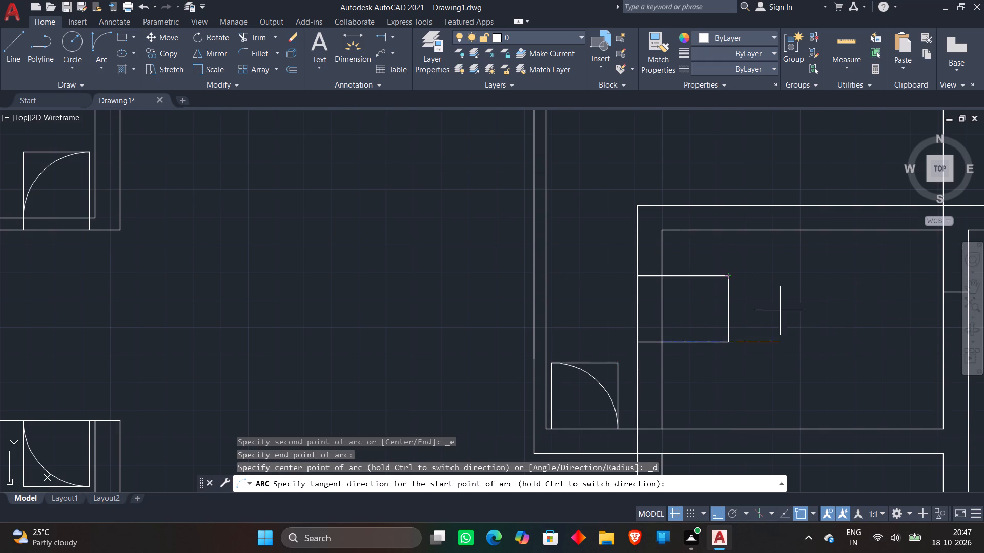
left_click(792, 318)
key("Escape")
Trim the wall lines across the lower apartment's southeast room door opening and the outline's east and south edges outside the arc.
scroll(792, 318, "down", 2)
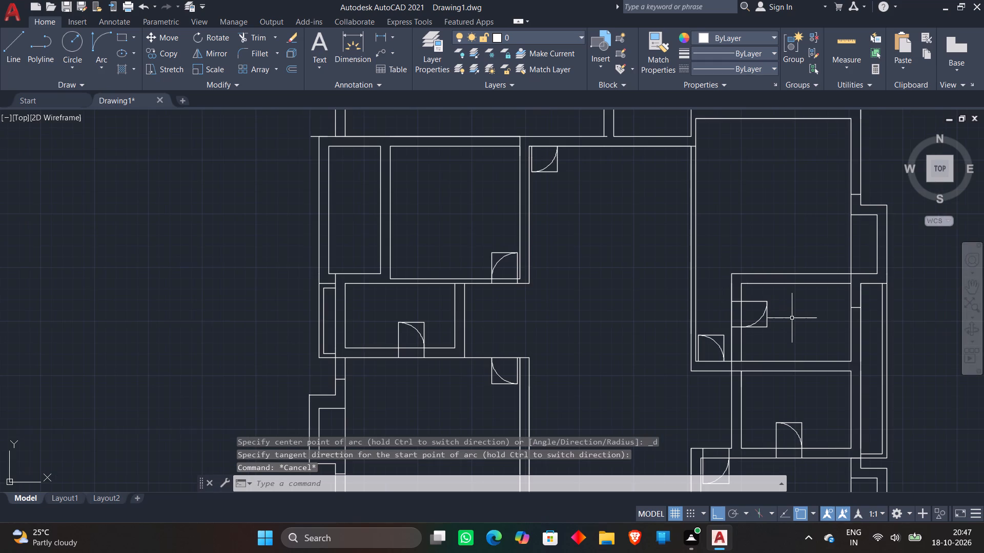
scroll(792, 318, "down", 2)
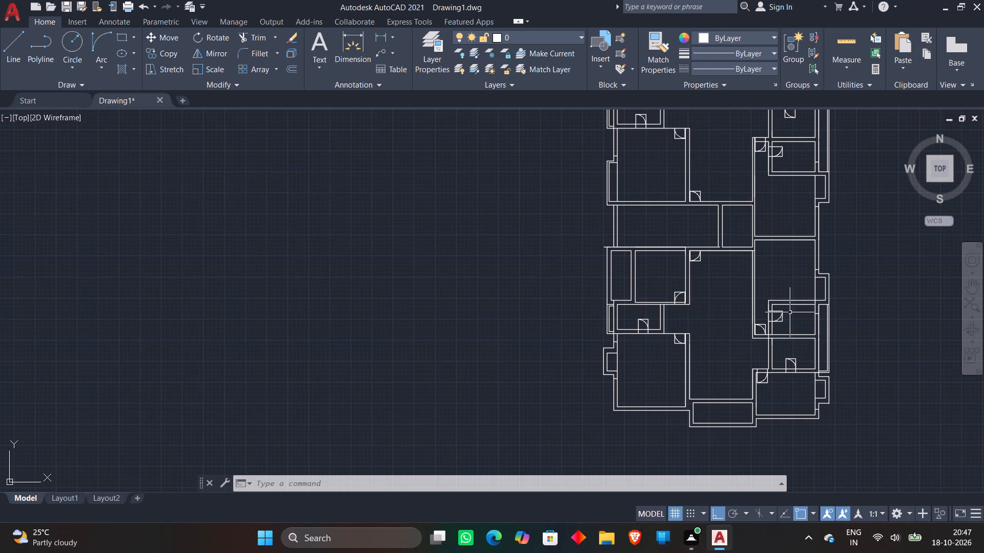
type("tr")
key("space")
scroll(766, 373, "up", 5)
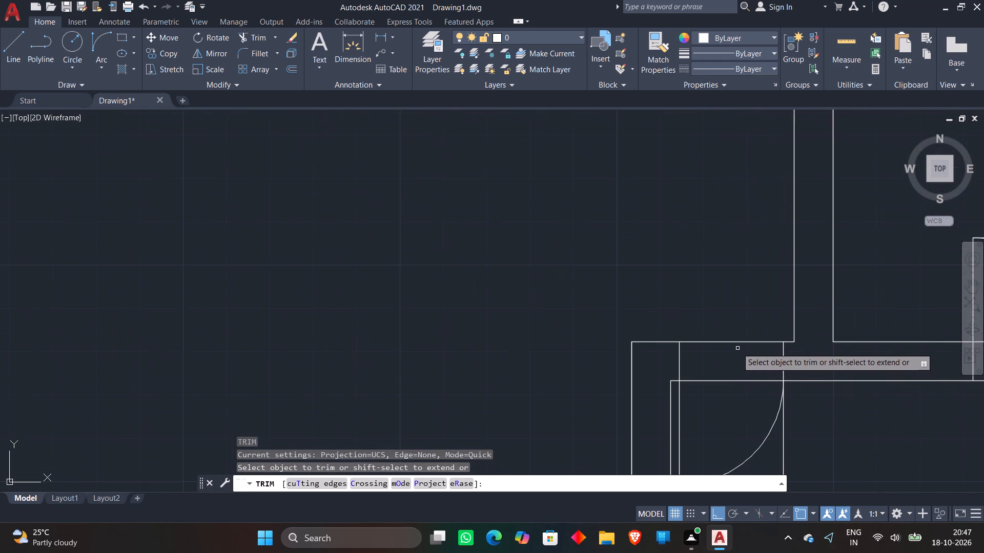
left_click(735, 325)
left_click(733, 401)
scroll(768, 369, "down", 1)
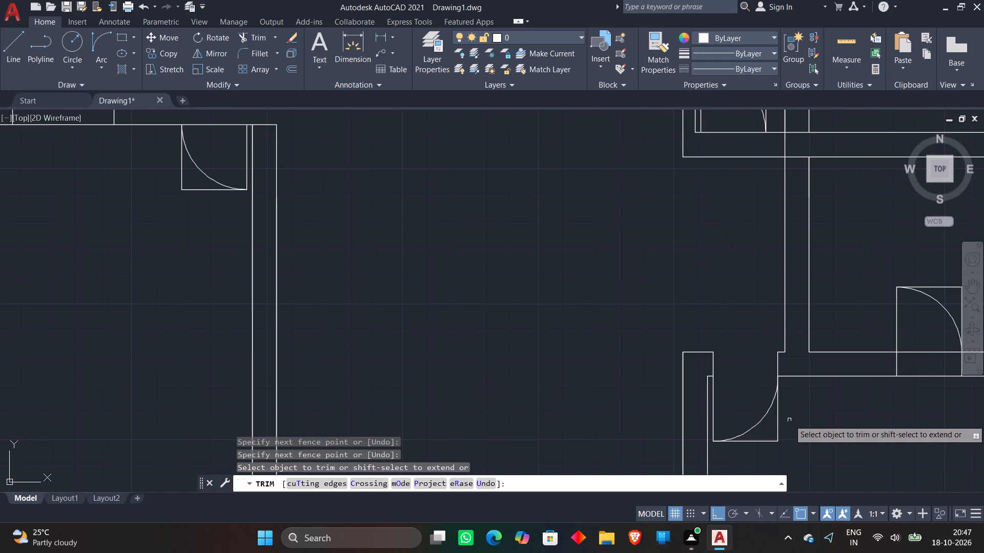
left_click(784, 408)
left_click(758, 446)
Trim the southern small east room's door outline edges outside the arc, north and east, and the two wall lines across its opening.
scroll(838, 431, "down", 2)
middle_click_drag(838, 431, 647, 429)
scroll(683, 389, "up", 3)
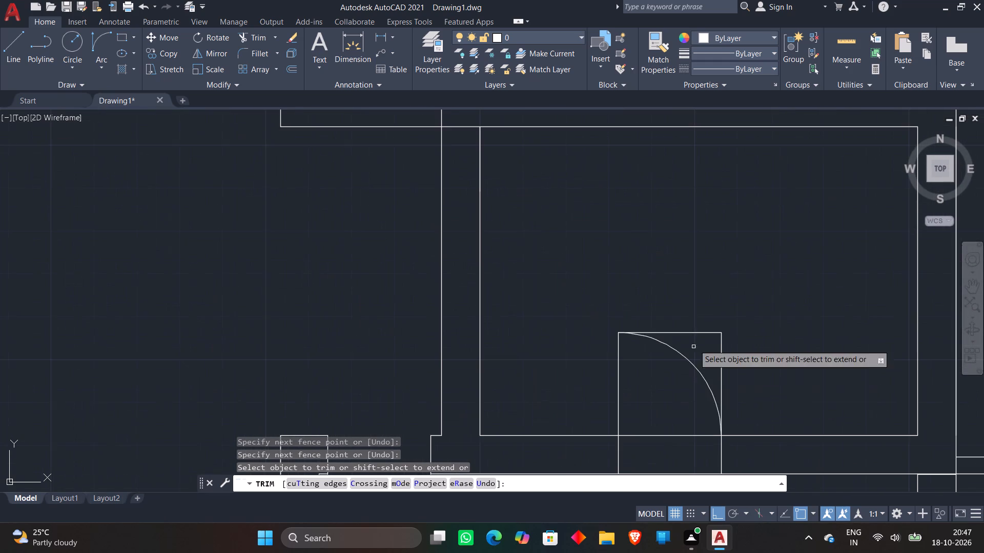
left_click(675, 308)
left_click(755, 393)
scroll(741, 350, "down", 1)
left_click(697, 384)
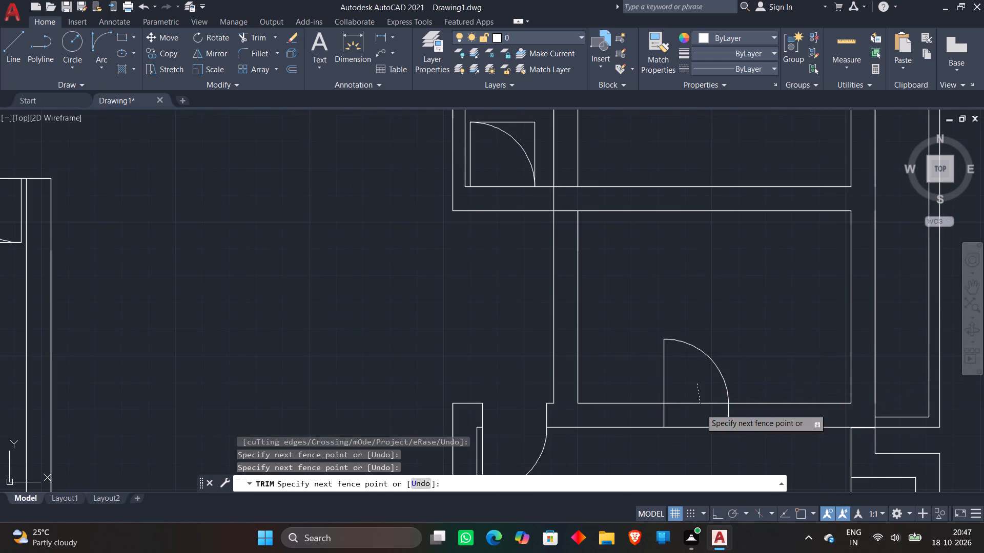
left_click(704, 461)
Trim the north and east outline edges outside the door-swing arc at the lower apartment's northeast room's southwest corner.
scroll(749, 352, "down", 3)
middle_click_drag(748, 352, 763, 420)
scroll(703, 381, "up", 4)
left_click(699, 276)
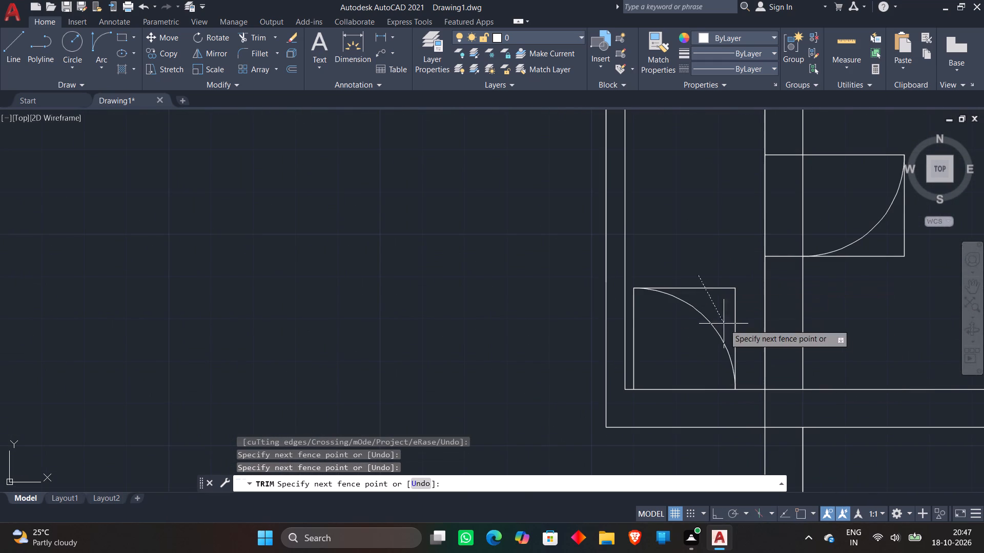
left_click(739, 342)
middle_click_drag(887, 298, 804, 408)
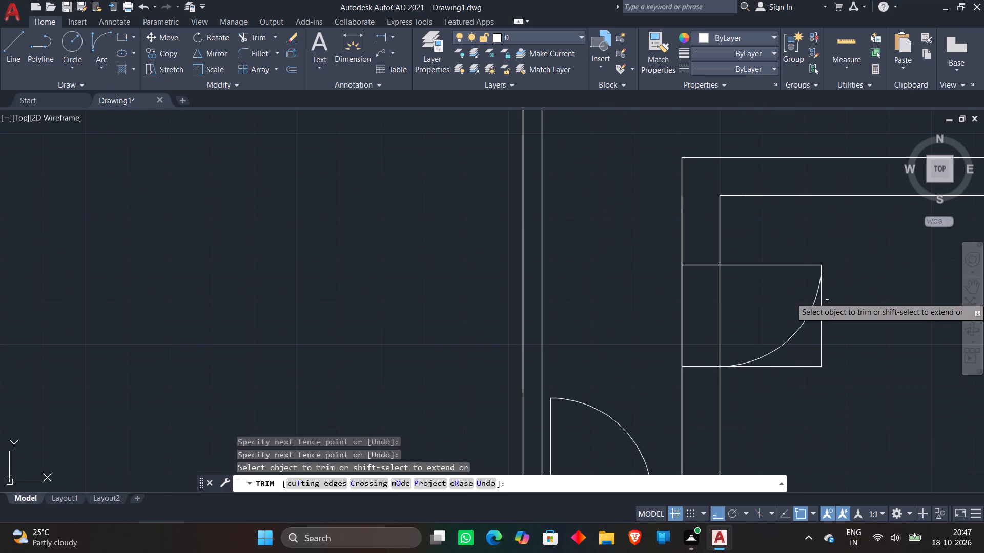
Trim the lower apartment's northern small east room door outline edges outside the arc, east and south, and the two wall lines across its opening.
left_click(840, 297)
left_click(767, 393)
left_click(730, 310)
left_click(637, 327)
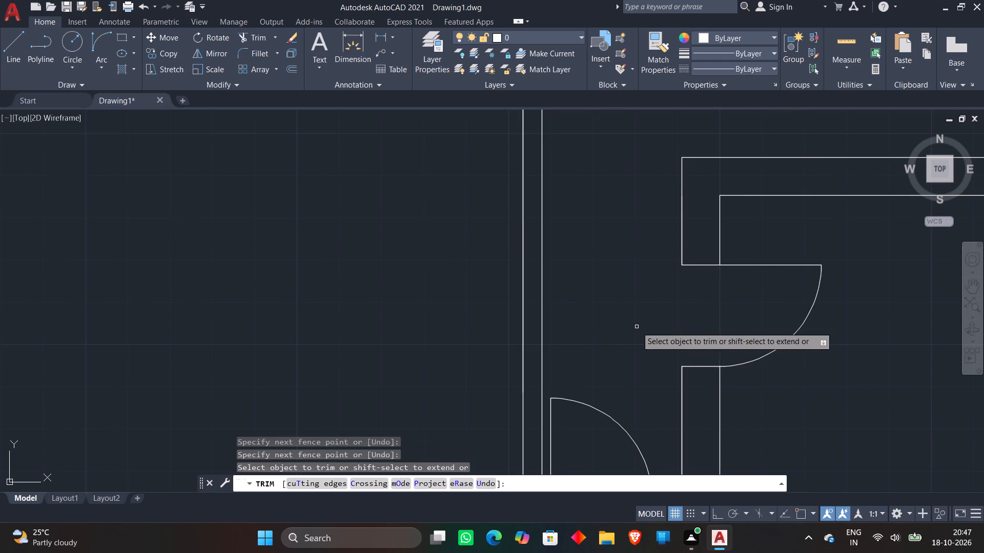
Trim the west and south outline edges outside the arc and the wall line across the lower apartment's southwest room door opening.
scroll(637, 327, "down", 4)
scroll(517, 360, "up", 3)
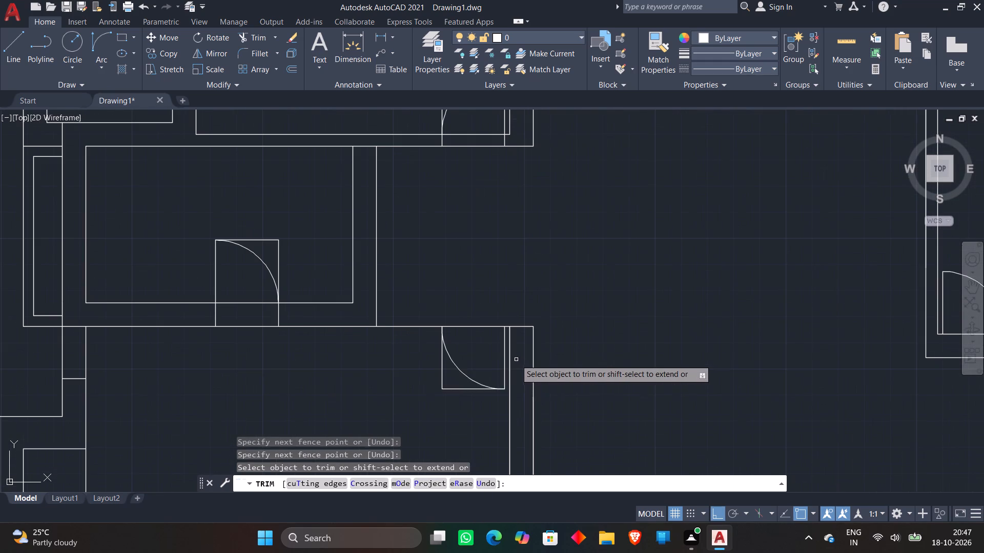
left_click(429, 359)
left_click(453, 392)
scroll(531, 301, "down", 2)
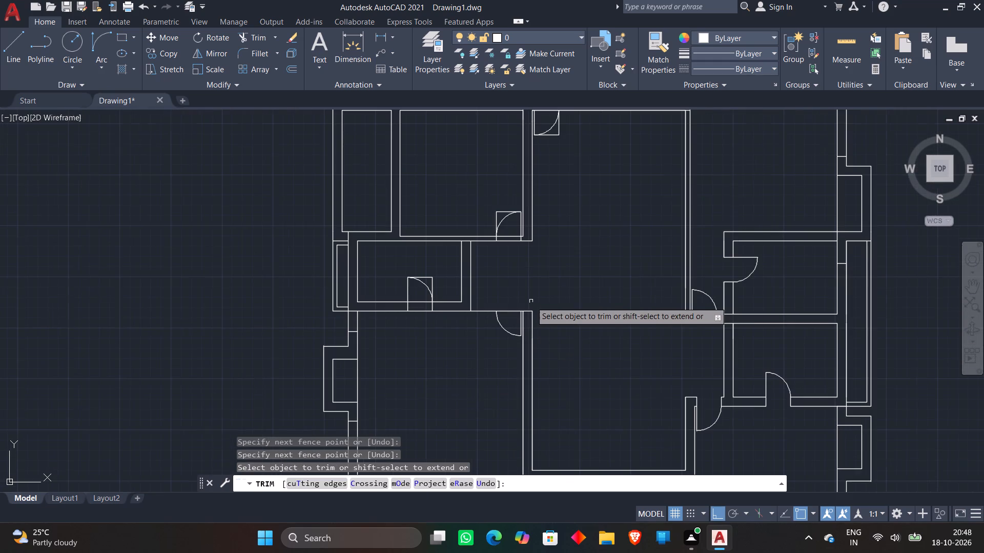
scroll(377, 363, "down", 1)
middle_click_drag(404, 373, 439, 337)
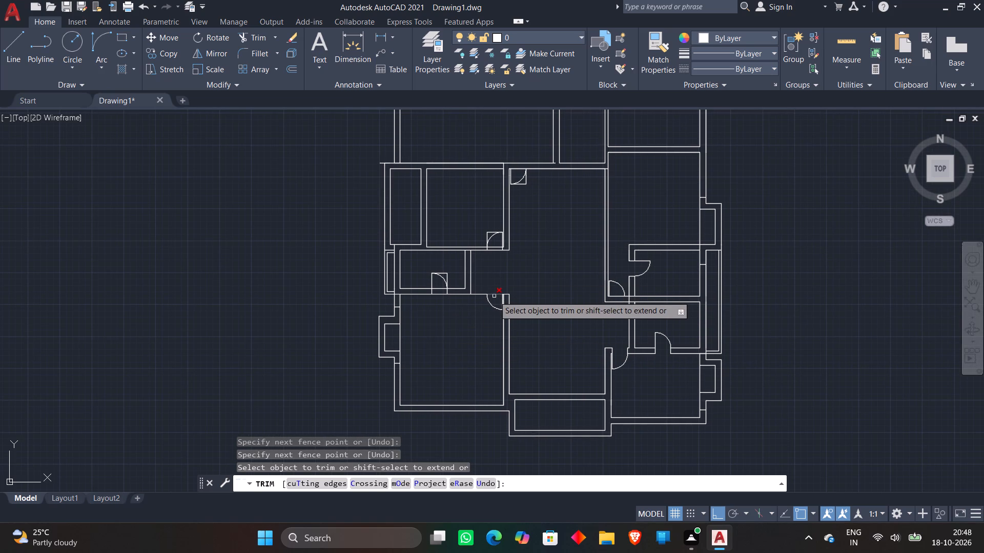
left_click(494, 296)
Trim the two wall lines across the lower apartment's small west room door opening and the outline's north and east edges outside the arc.
scroll(448, 267, "up", 1)
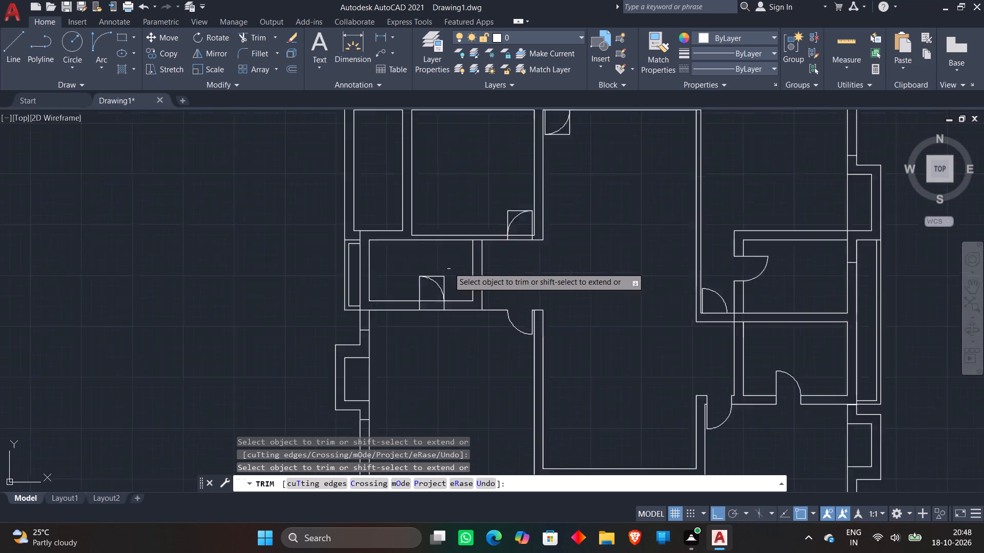
scroll(448, 267, "up", 2)
left_click(384, 333)
left_click(382, 386)
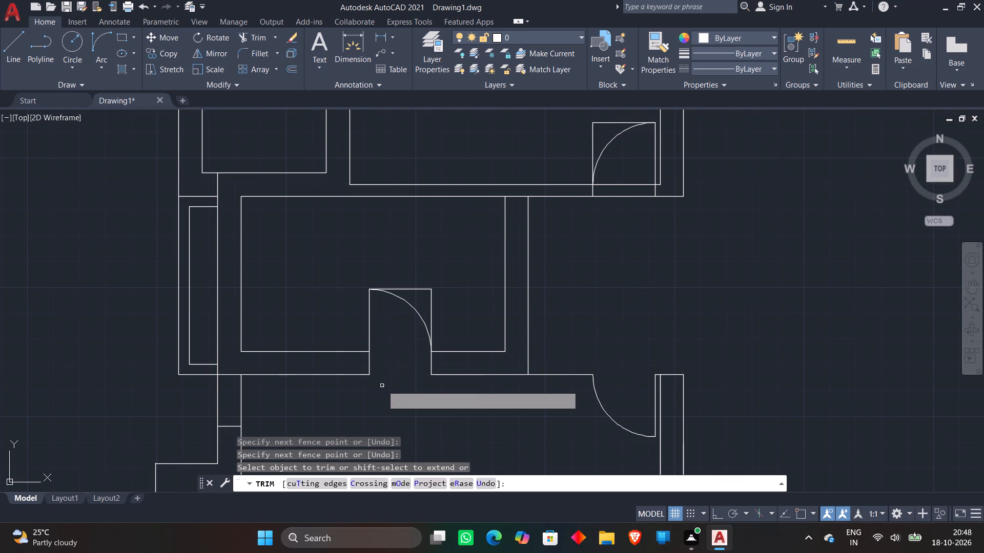
left_click(399, 283)
left_click(444, 317)
Trim the wall lines across the door opening north of the lower apartment's passage and the outline's north and west edges outside the arc.
scroll(446, 295, "down", 1)
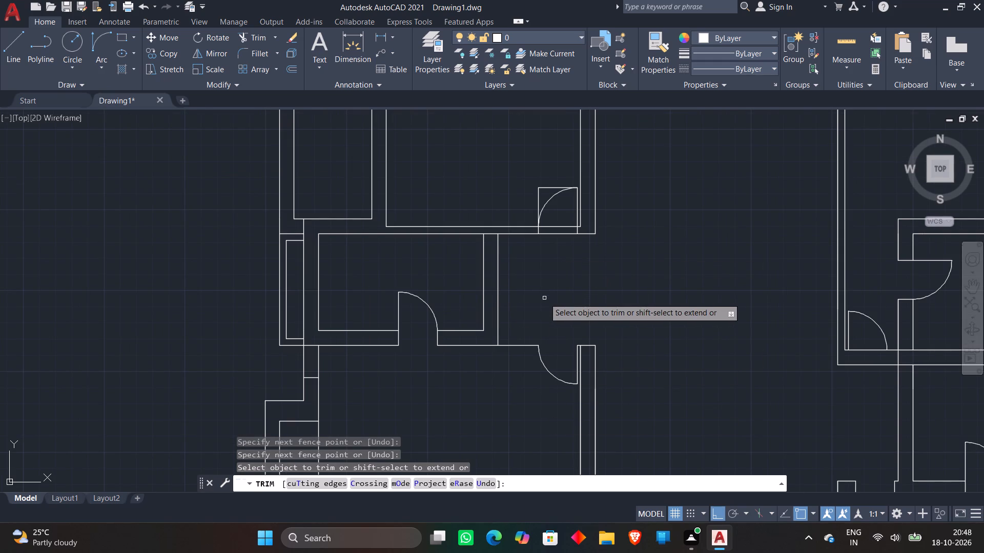
scroll(552, 239, "up", 2)
left_click(560, 198)
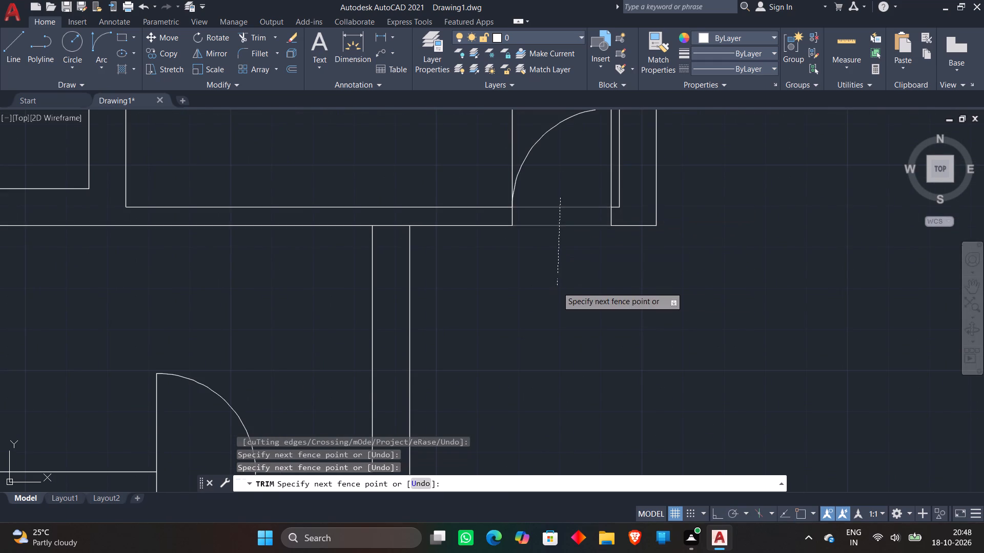
left_click(557, 287)
scroll(557, 287, "down", 1)
middle_click_drag(557, 287, 593, 353)
scroll(579, 244, "up", 2)
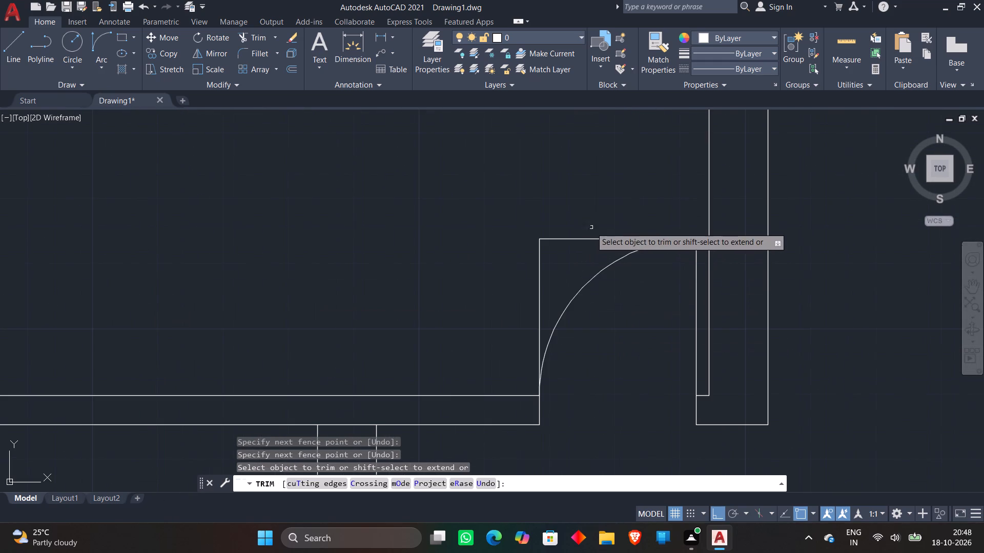
left_click(591, 227)
left_click(485, 298)
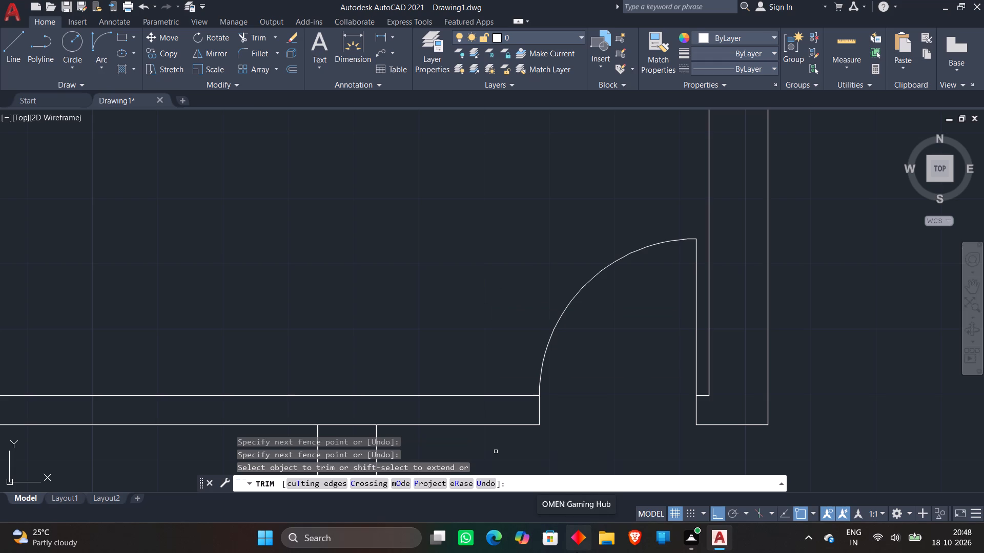
Trim the east and south outline edges outside the door-swing arc at the lower apartment's central hall's northwest corner.
scroll(605, 454, "down", 4)
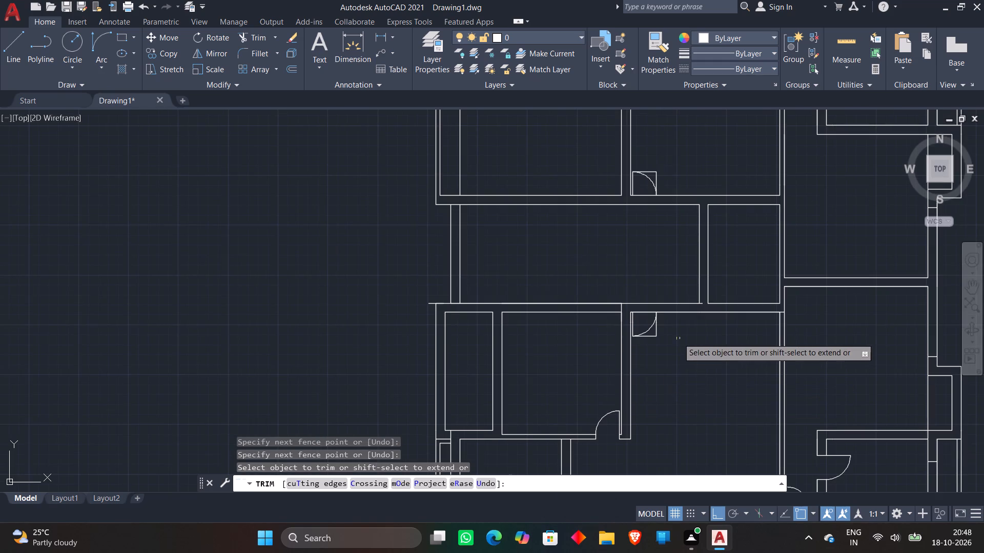
middle_click_drag(681, 332, 688, 409)
scroll(676, 403, "up", 3)
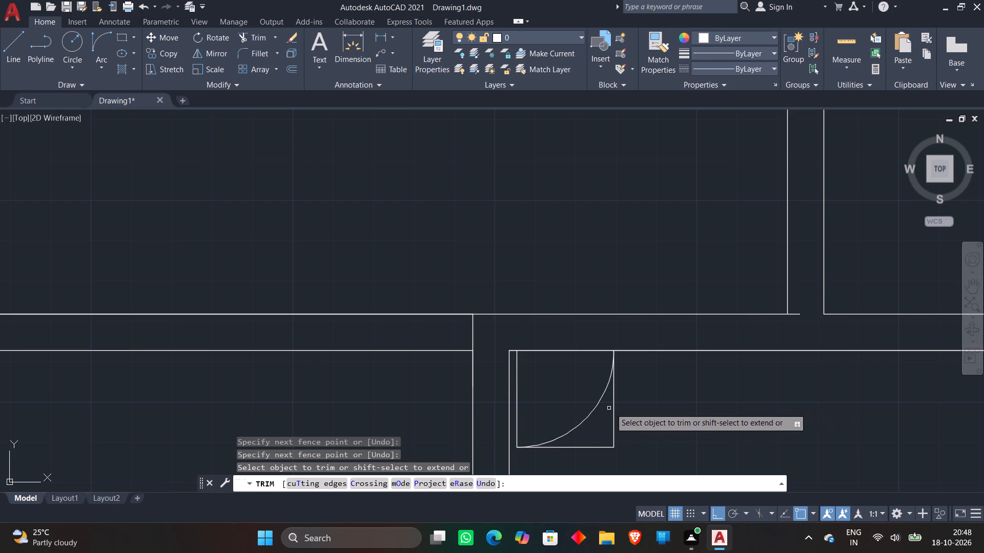
left_click(629, 406)
left_click(569, 463)
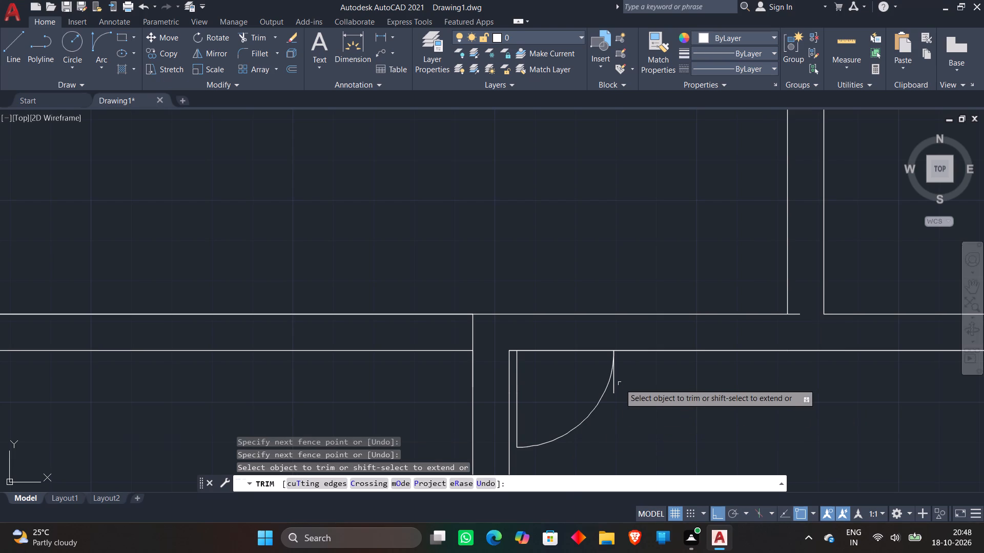
left_click(616, 388)
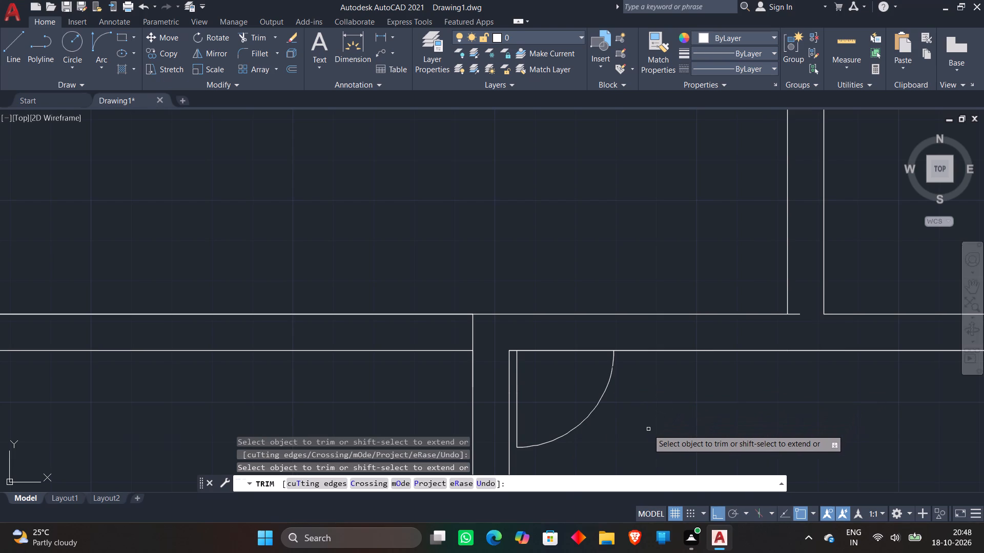
Trim the north and east outline edges outside the door-swing arc at the upper apartment's central hall's southwest corner.
scroll(648, 431, "down", 3)
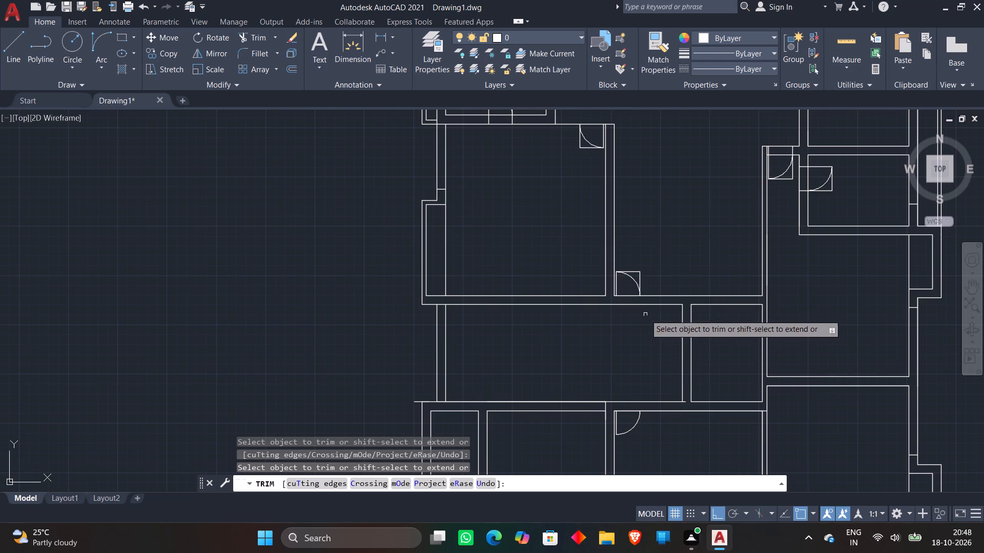
scroll(639, 274, "up", 3)
left_click(602, 244)
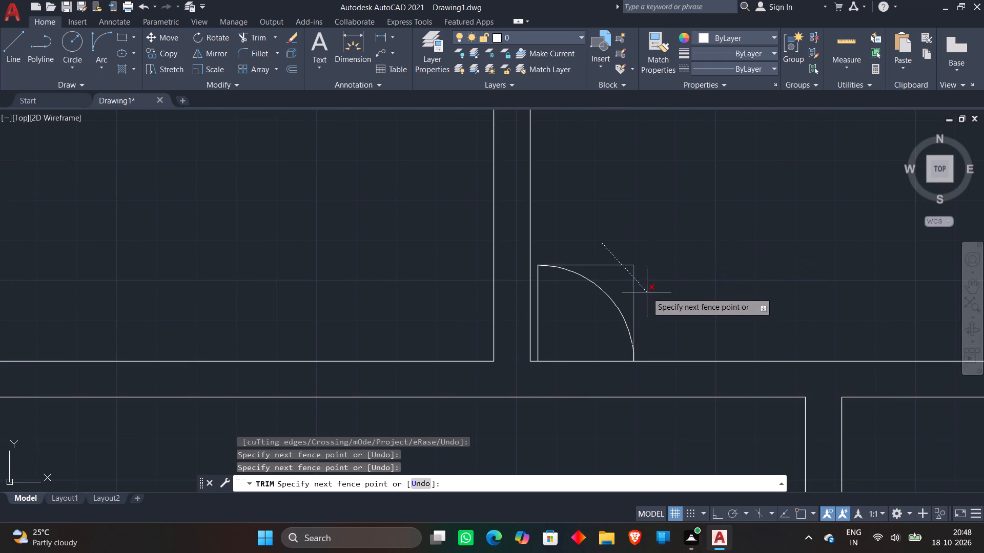
left_click(648, 294)
Trim the wall line across the upper apartment's southwest room door opening and the outline's west and south edges outside the arc.
scroll(655, 288, "down", 3)
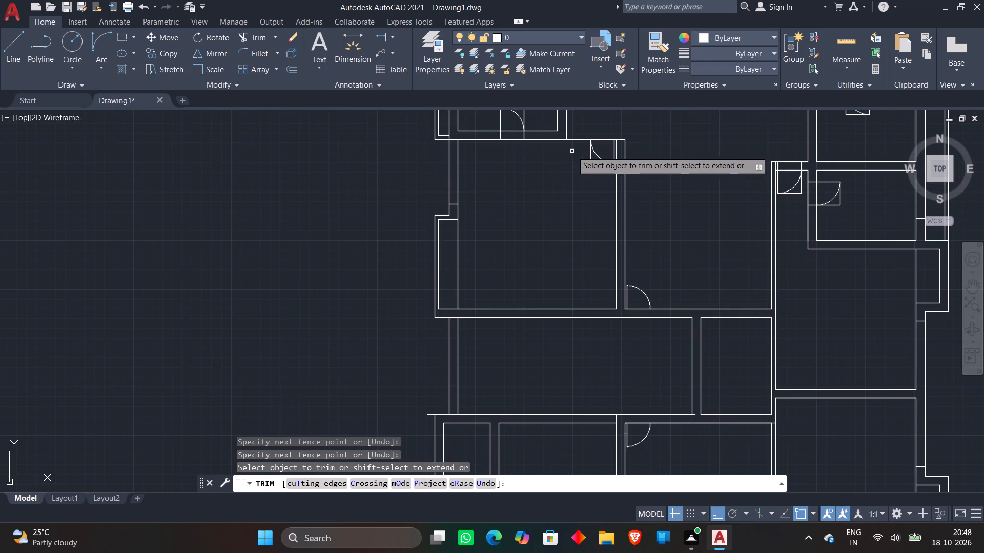
middle_click_drag(572, 152, 572, 199)
scroll(591, 197, "up", 4)
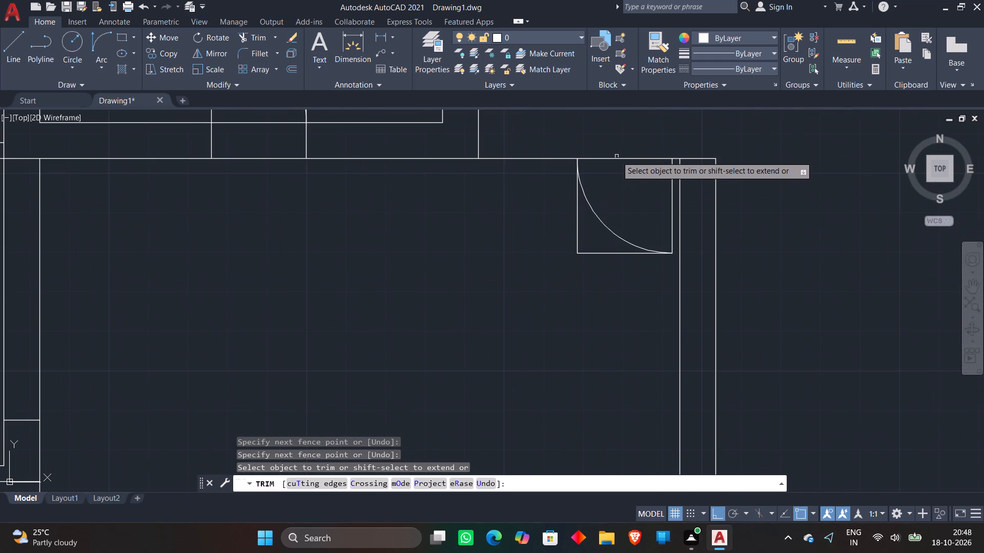
left_click(617, 157)
left_click(555, 219)
left_click(623, 266)
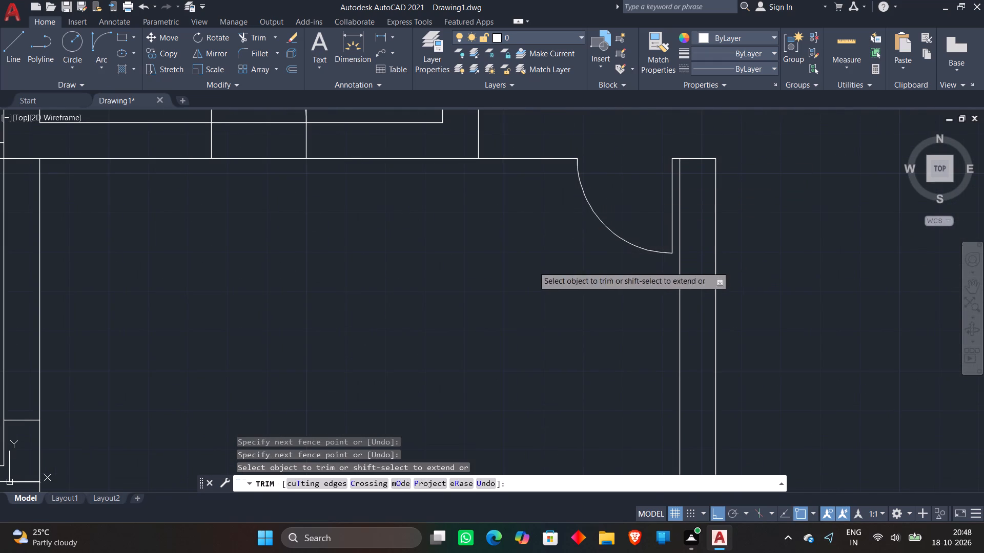
Trim the two wall lines across the upper apartment's small west room door opening and the outline's north and east edges outside the arc.
scroll(511, 267, "down", 3)
scroll(406, 190, "up", 2)
left_click(402, 209)
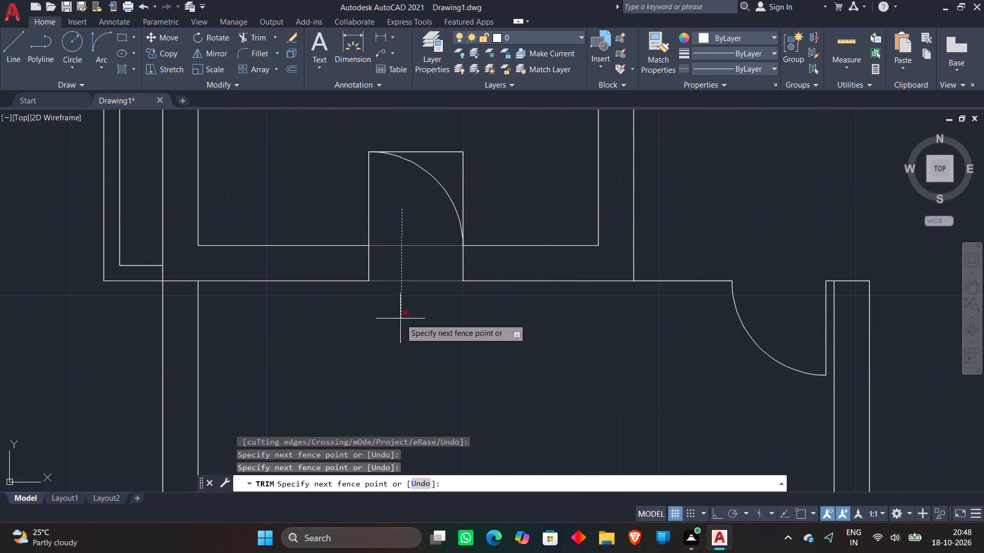
left_click(400, 316)
left_click(412, 141)
left_click(484, 194)
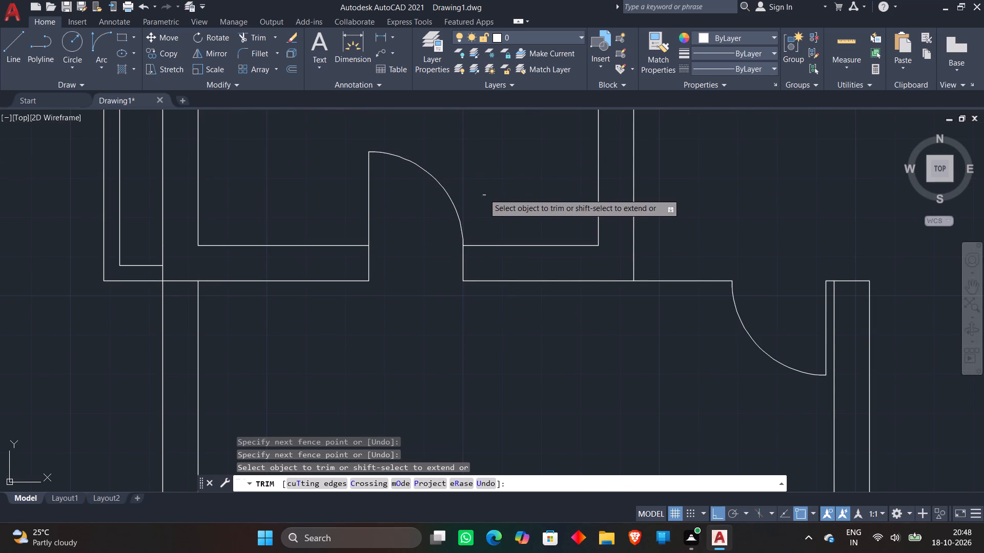
Trim the wall lines across the upper apartment's southern small east room door opening and the outline's east and south edges outside the arc.
scroll(483, 193, "down", 4)
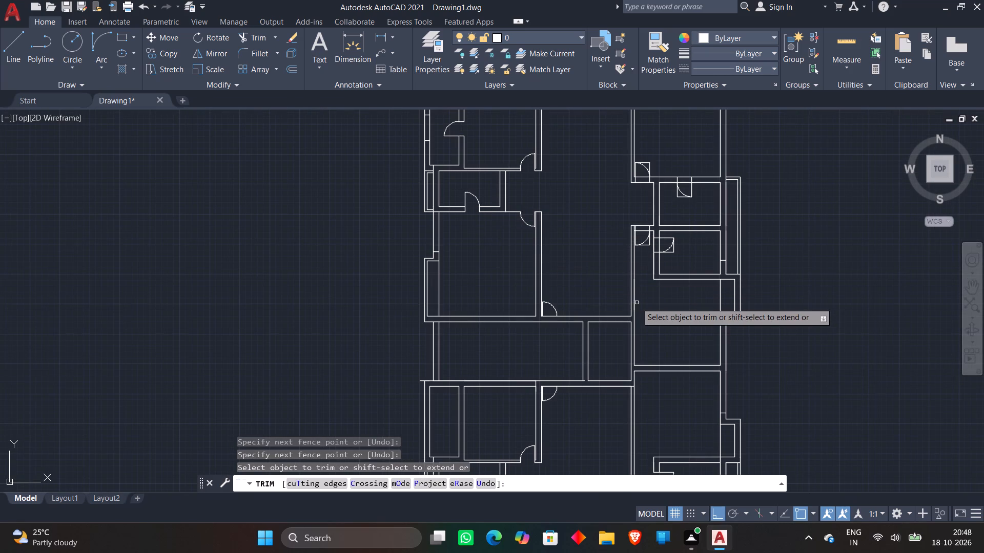
scroll(635, 267, "up", 4)
middle_click_drag(638, 264, 567, 428)
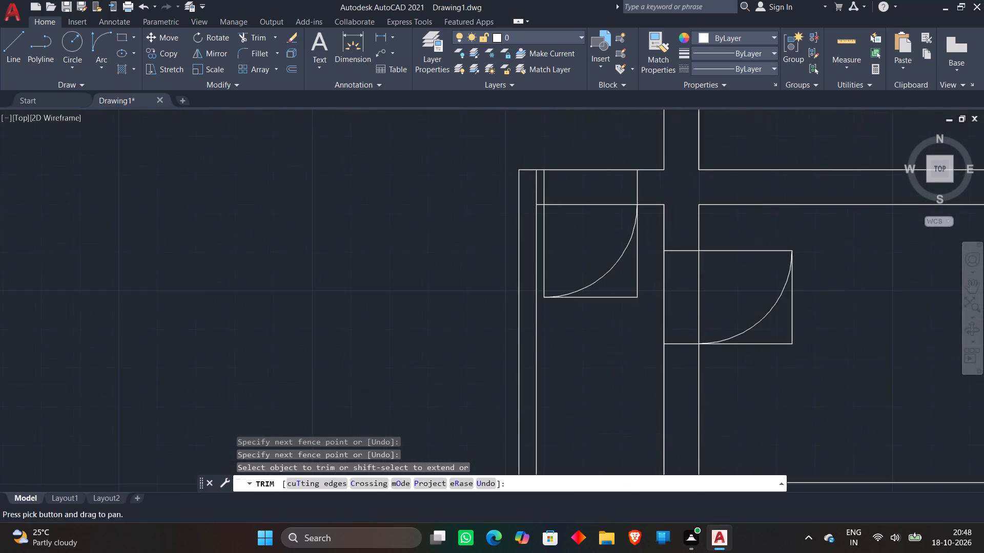
left_click(718, 290)
left_click(631, 303)
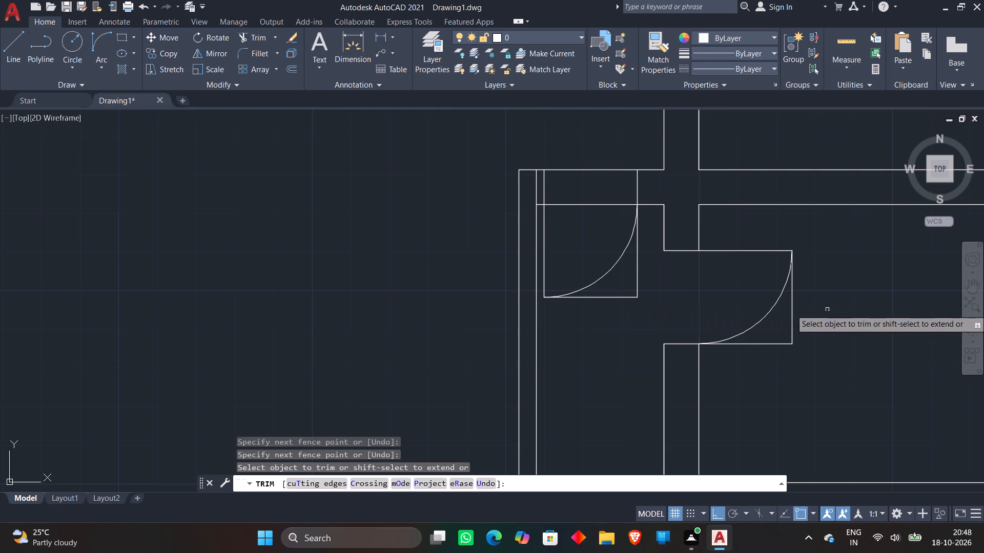
left_click(825, 301)
left_click(763, 356)
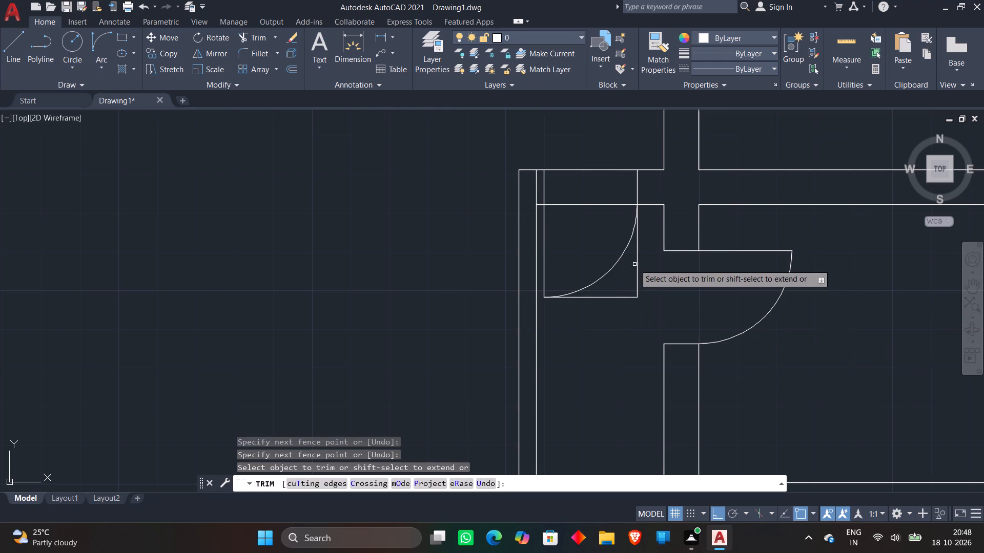
Trim the upper apartment's southeast room door outline outside the arc, east and south, the wall lines across its opening and the inner wall stub beside it.
left_click(647, 252)
left_click(604, 308)
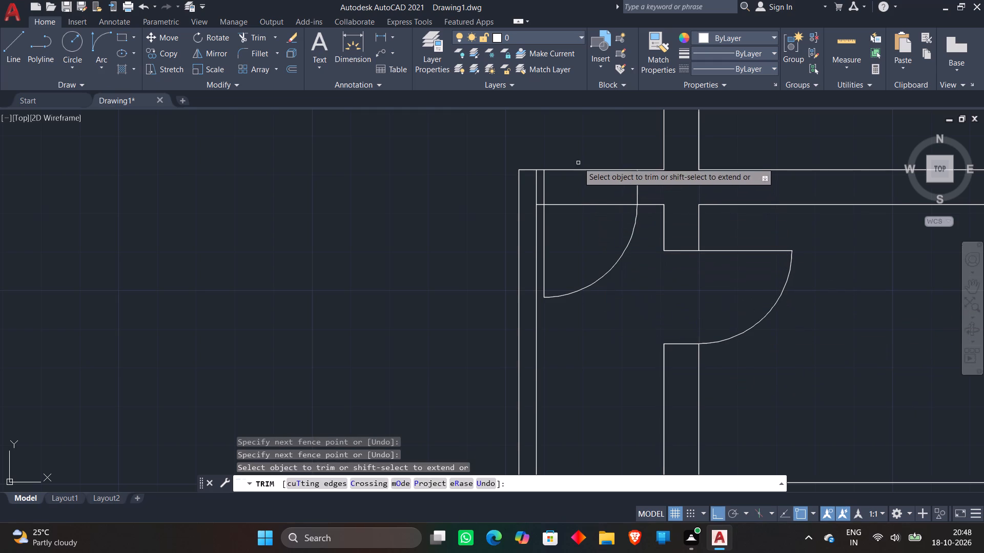
left_click(579, 162)
left_click(571, 214)
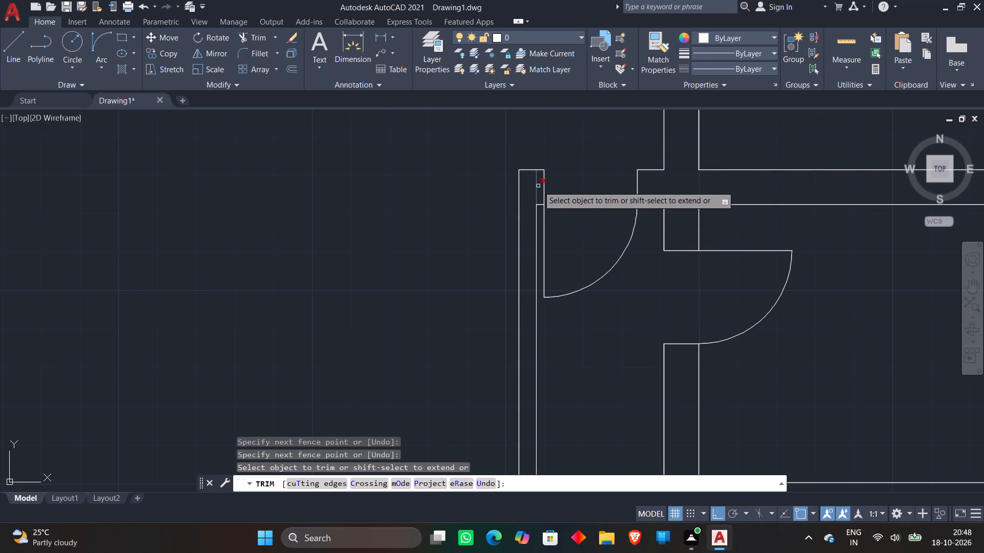
left_click(538, 186)
Trim the wall lines across the upper apartment's northern small east room door opening and the outline's west and south edges outside the arc.
scroll(610, 309, "down", 3)
middle_click_drag(592, 240, 592, 241)
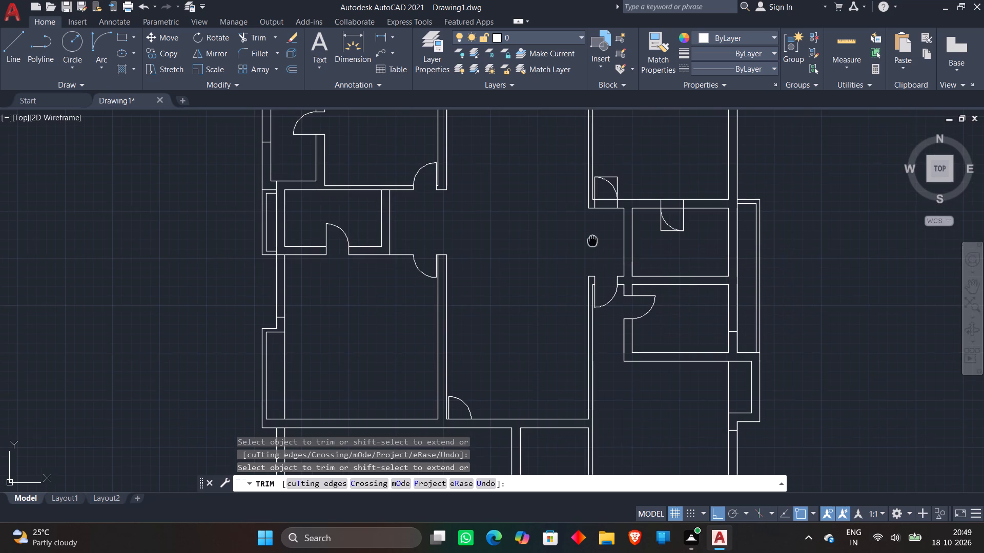
middle_click_drag(592, 241, 596, 317)
scroll(674, 286, "up", 3)
left_click(672, 235)
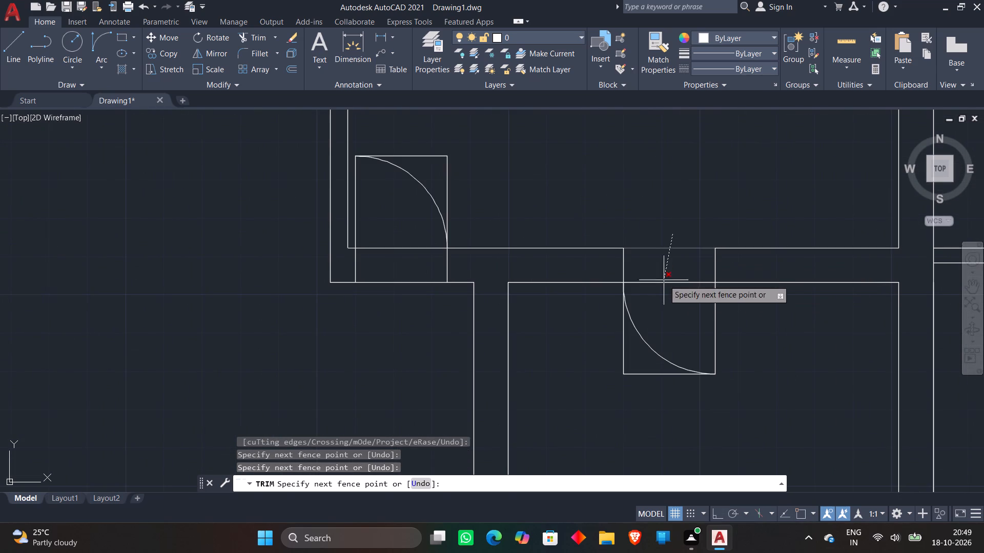
left_click(663, 293)
left_click(610, 339)
left_click(651, 390)
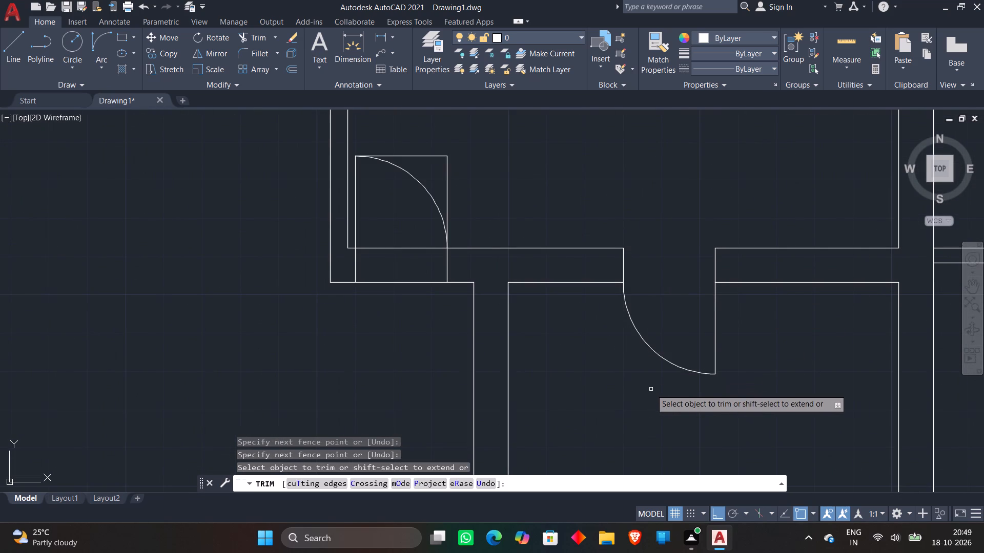
Trim the wall lines across the upper apartment's northeast room door opening and the outline's north and east edges outside the arc.
middle_click_drag(595, 361, 659, 398)
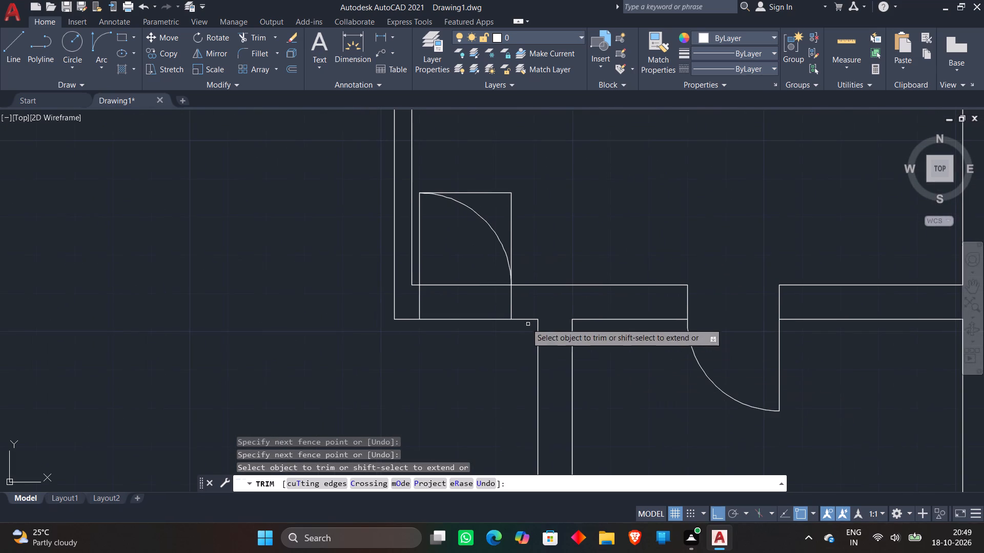
left_click(468, 267)
left_click(458, 342)
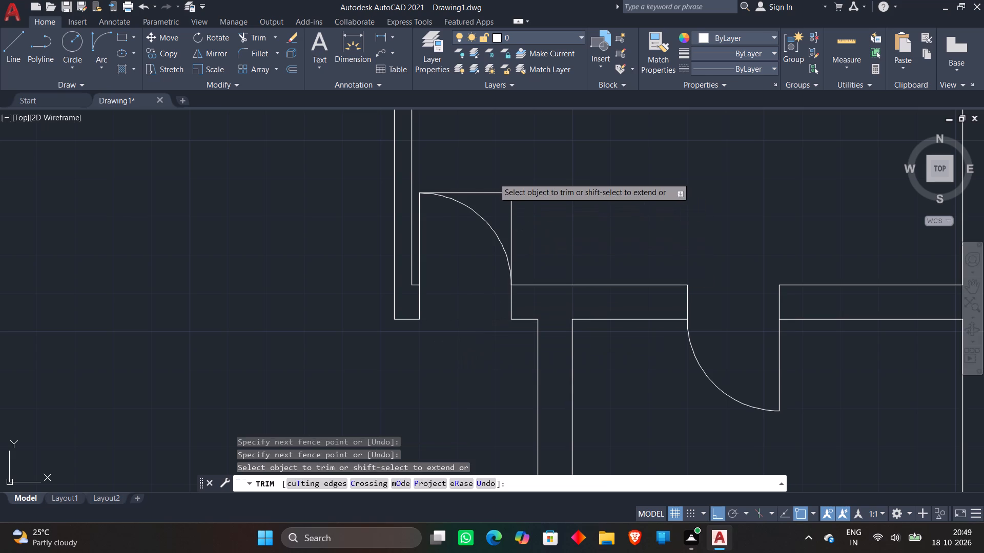
left_click(469, 178)
left_click(527, 238)
scroll(628, 220, "down", 5)
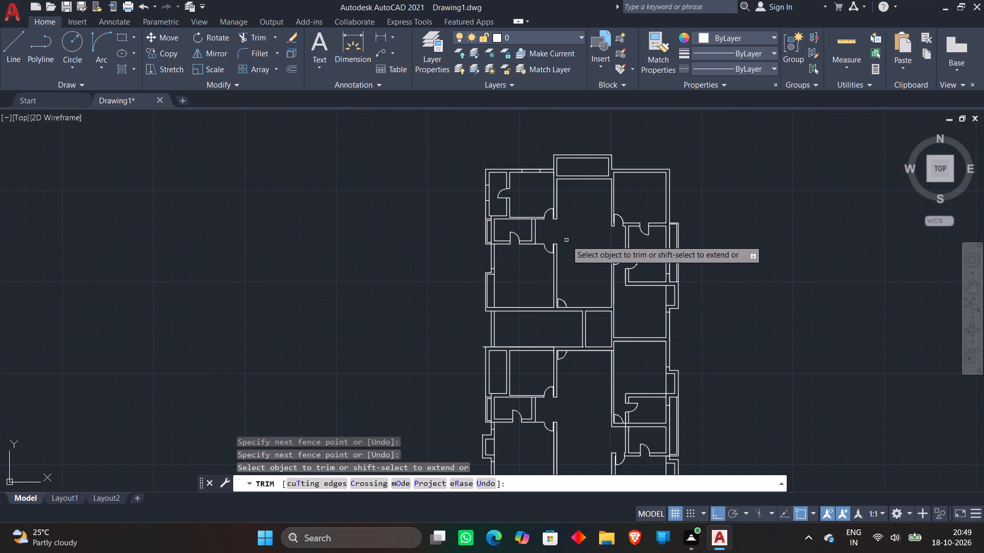
key("Escape")
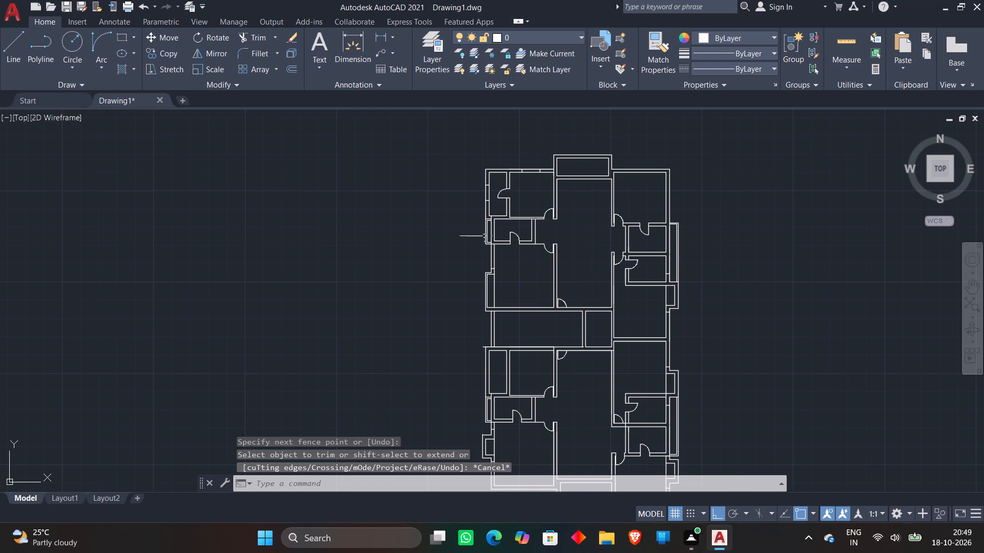
Copy the upper apartment's small northwest room door onto the east wall of the lower apartment's small northwest room.
scroll(493, 184, "up", 2)
left_click(493, 185)
left_click(564, 226)
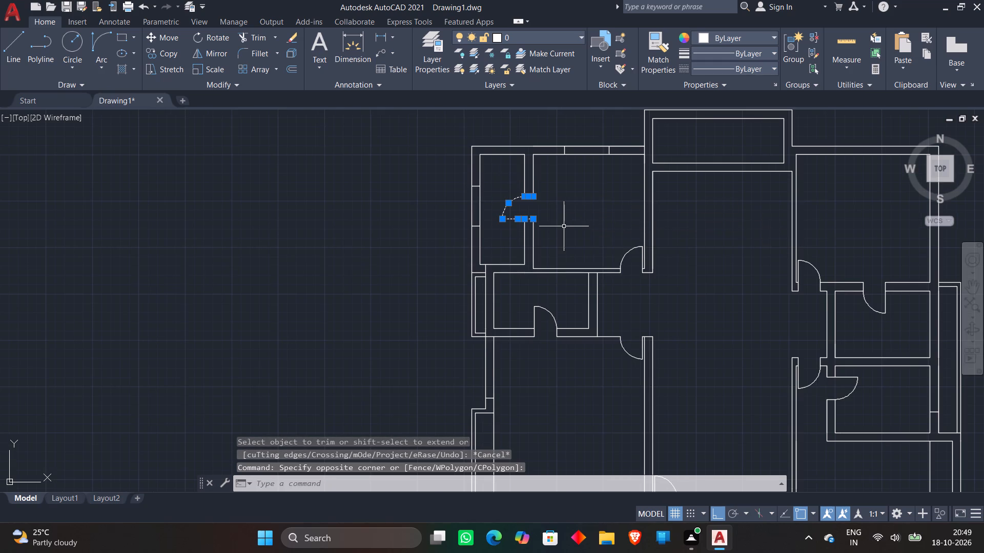
right_click(563, 225)
left_click(580, 328)
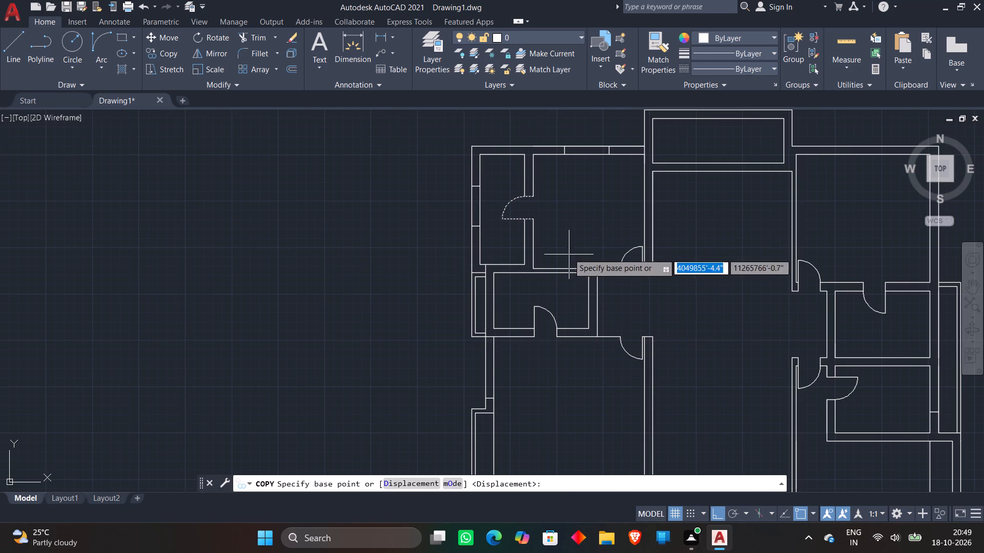
left_click(535, 216)
scroll(550, 212, "down", 3)
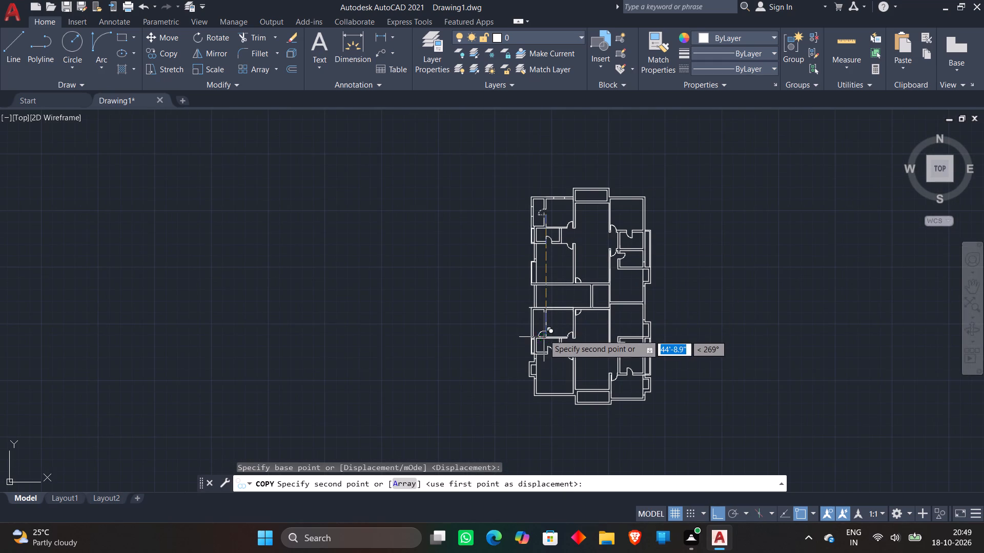
scroll(544, 334, "up", 4)
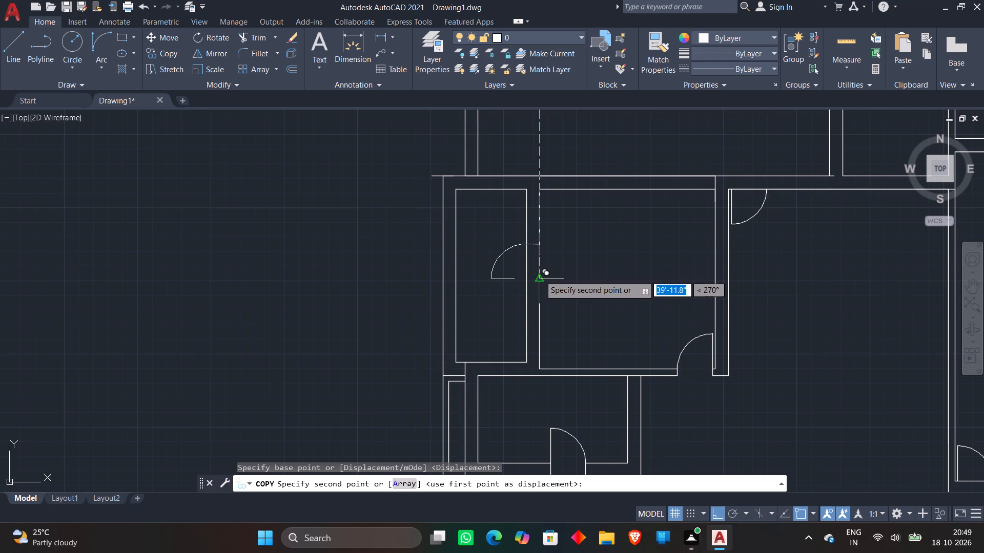
left_click(540, 275)
key("Escape")
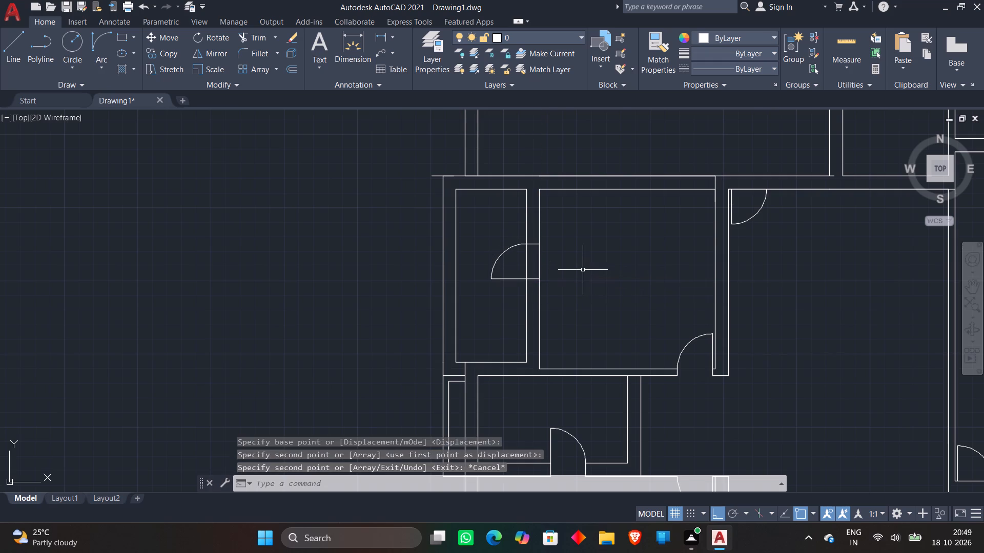
Trim both wall lines across the copied door's opening in the lower apartment's small northwest room.
type("tr")
key("space")
left_click(521, 265)
left_click(554, 264)
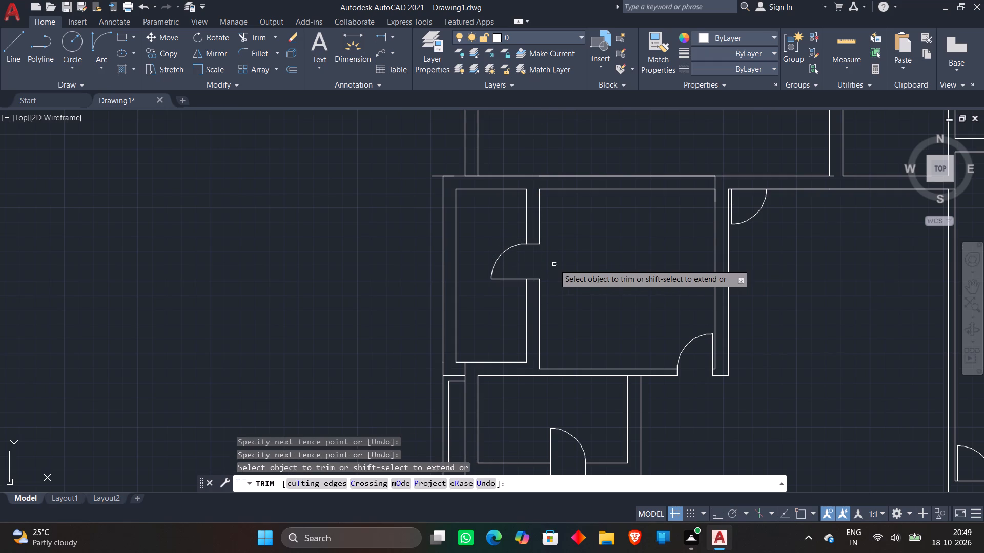
key("Escape")
Extend the lower apartment's entrance door leaf line north through the wall and draw a vertical jamb line from the arc's east end across the wall.
scroll(579, 254, "down", 2)
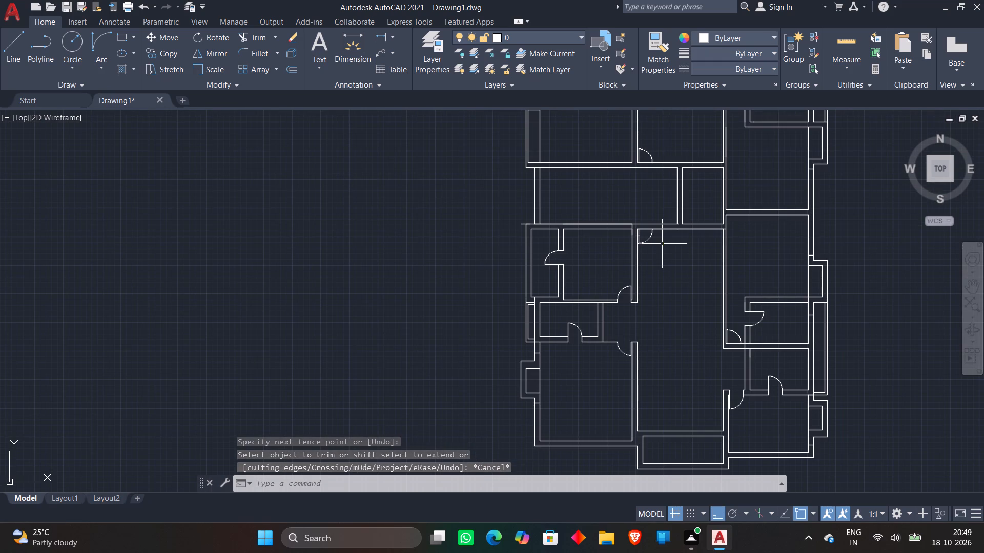
type("ex")
key("space")
scroll(636, 221, "up", 4)
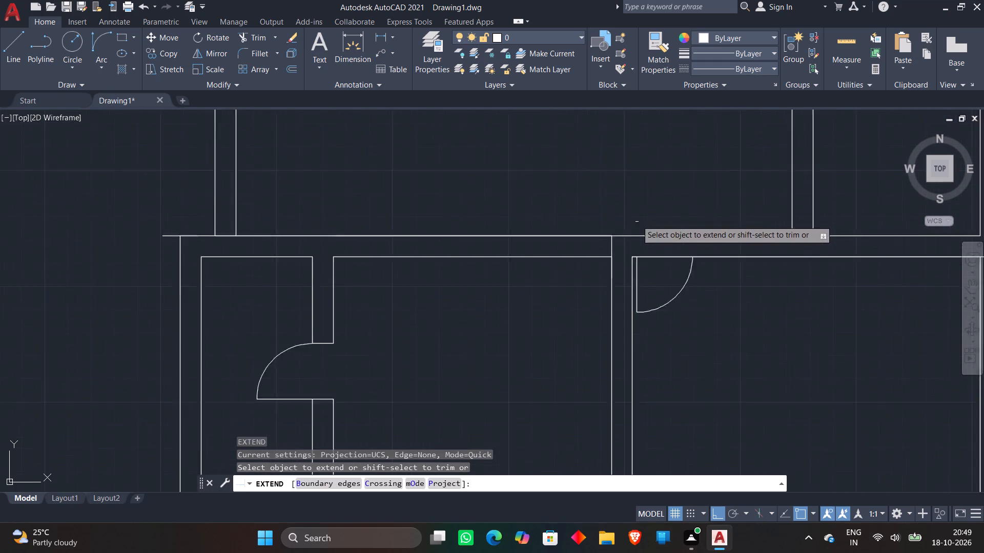
left_click(637, 297)
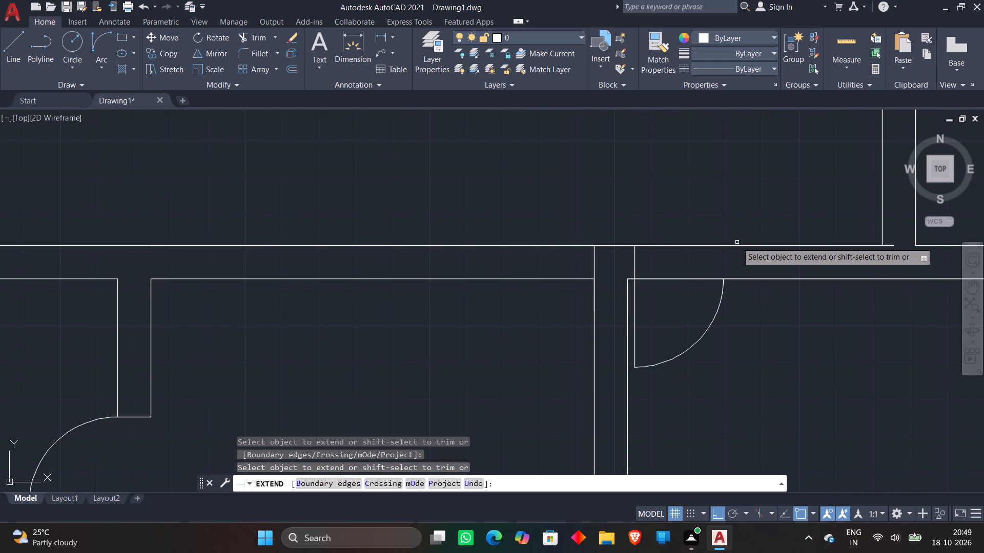
key("Escape")
key("l")
key("Return")
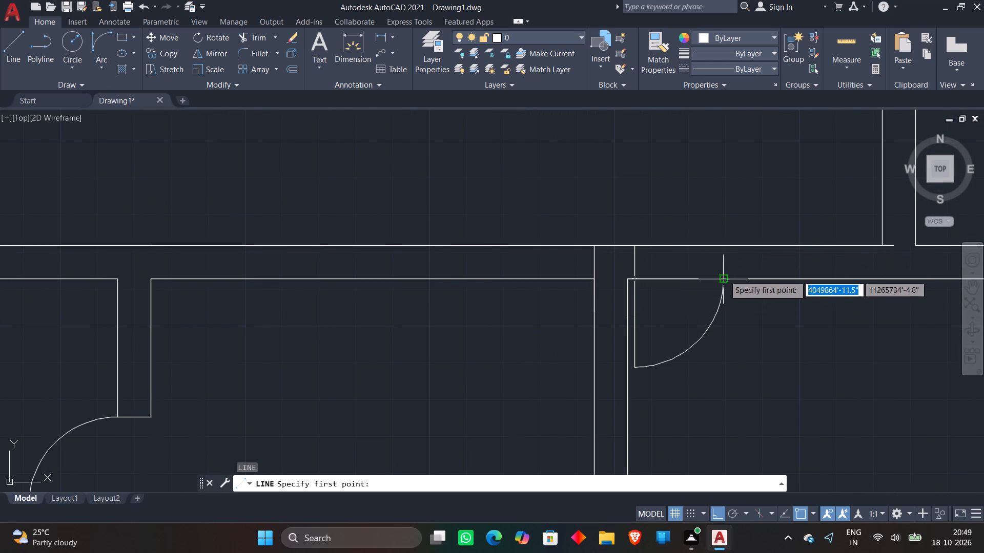
left_click(724, 275)
left_click(715, 220)
key("Escape")
Trim the jamb line's overshoot north of the wall and both wall lines across the lower apartment's entrance door opening.
type("tr")
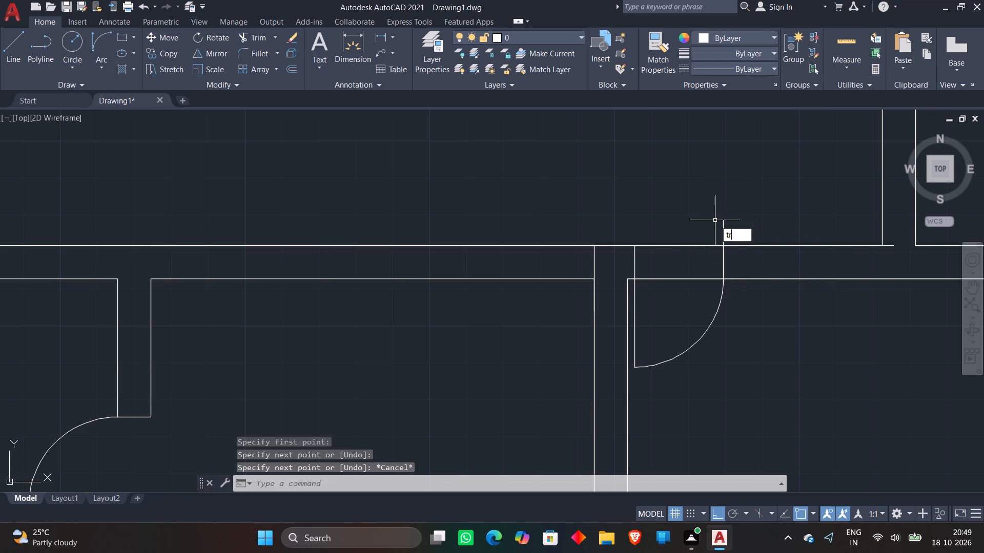
key("space")
left_click(723, 228)
left_click(678, 229)
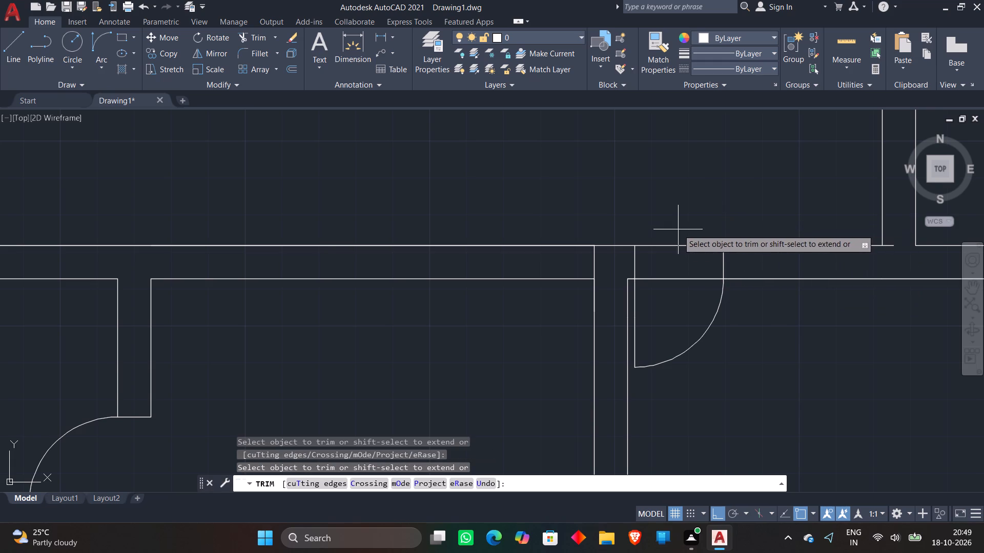
left_click(660, 291)
key("Escape")
Extend the lower apartment's northeast room door leaf line south through the wall and draw a vertical jamb line from the arc's east end.
scroll(665, 216, "down", 4)
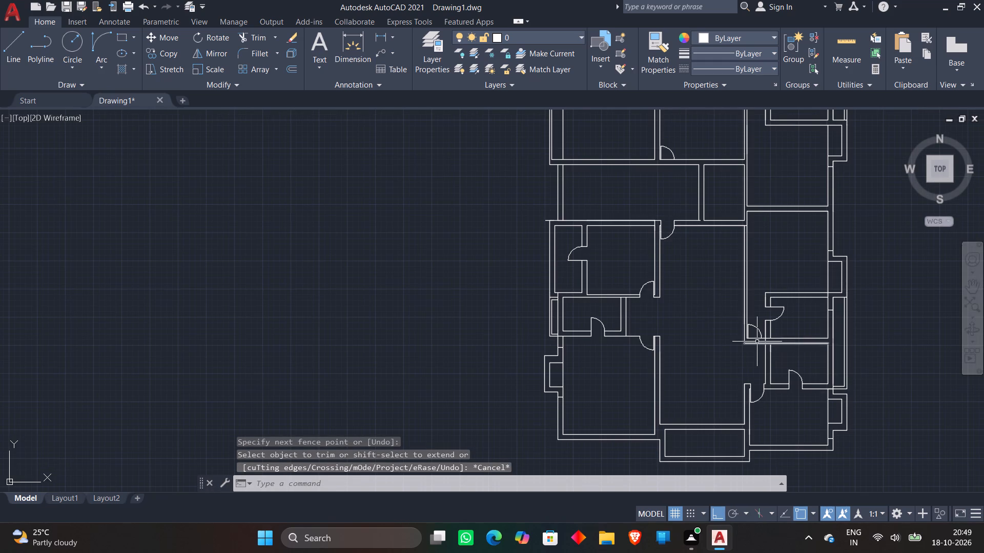
scroll(757, 341, "up", 4)
type("ex")
key("space")
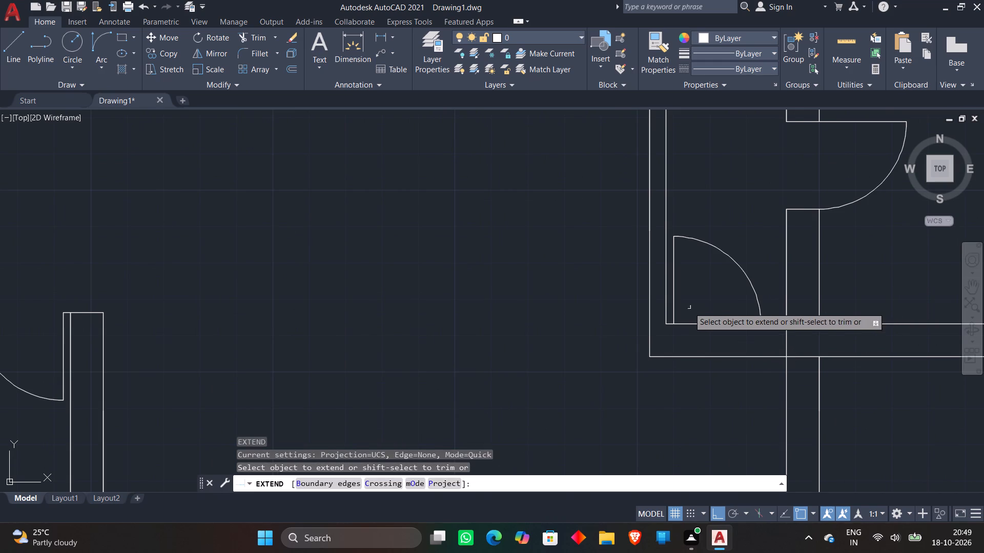
left_click(675, 308)
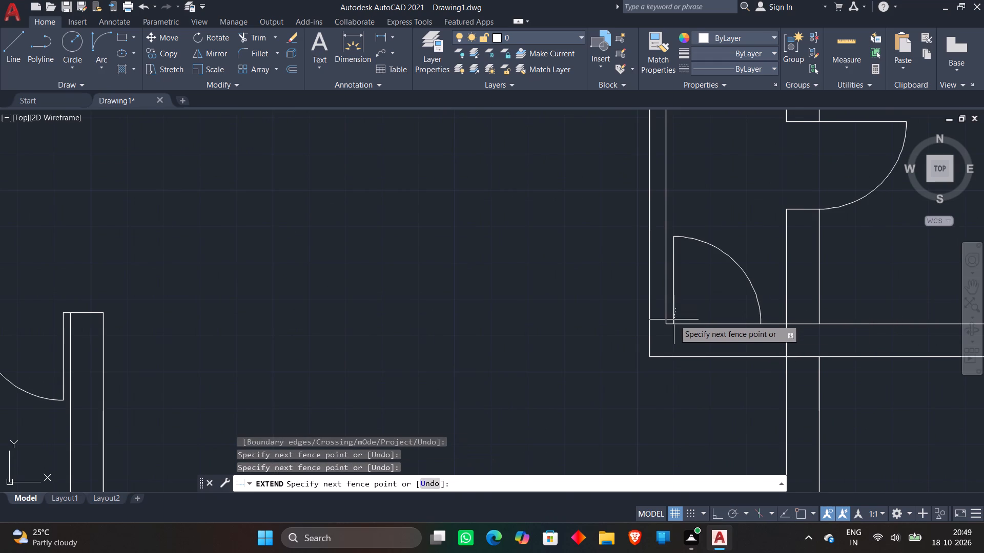
left_click(674, 320)
left_click(675, 312)
key("Escape")
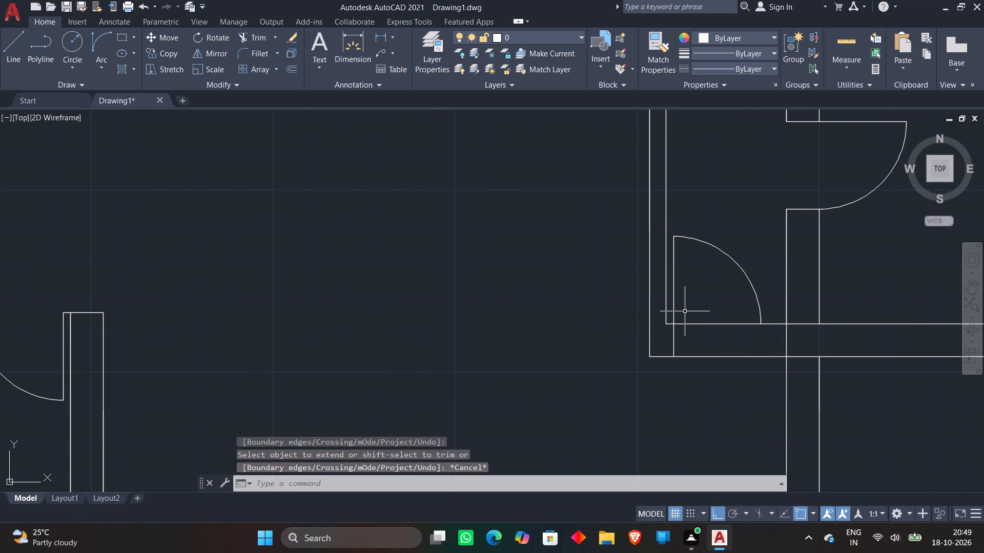
type("l")
key("space")
left_click(761, 323)
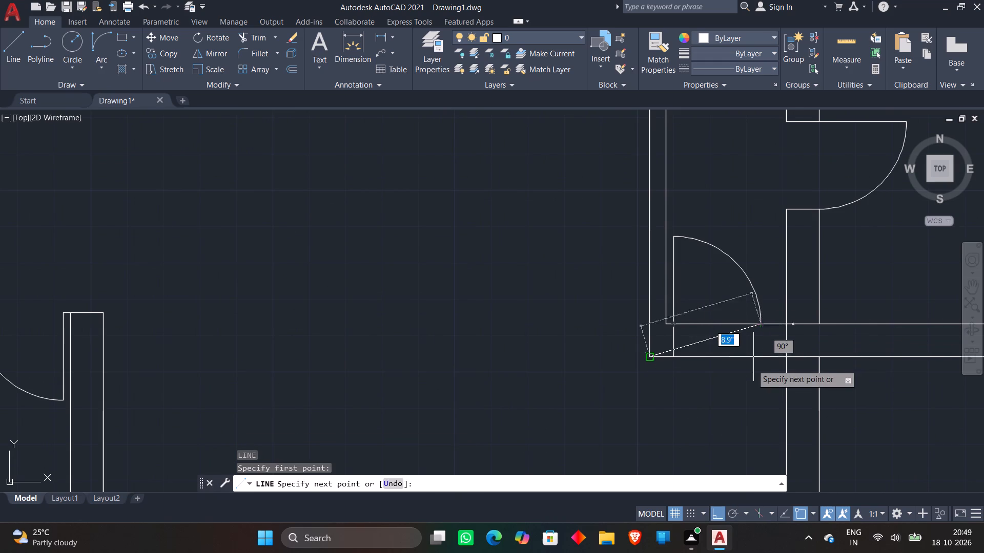
left_click(751, 375)
key("Escape")
Trim the jamb overshoot and wall lines across the lower apartment's northeast room door opening, plus the lines crossing the wall junction just east.
type("tr")
key("space")
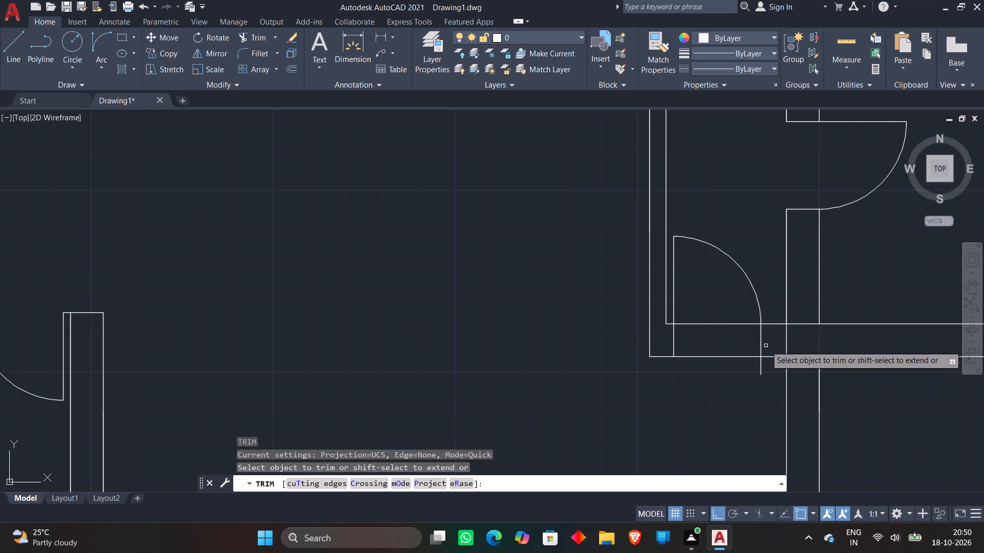
left_click(760, 365)
left_click(696, 304)
left_click(695, 371)
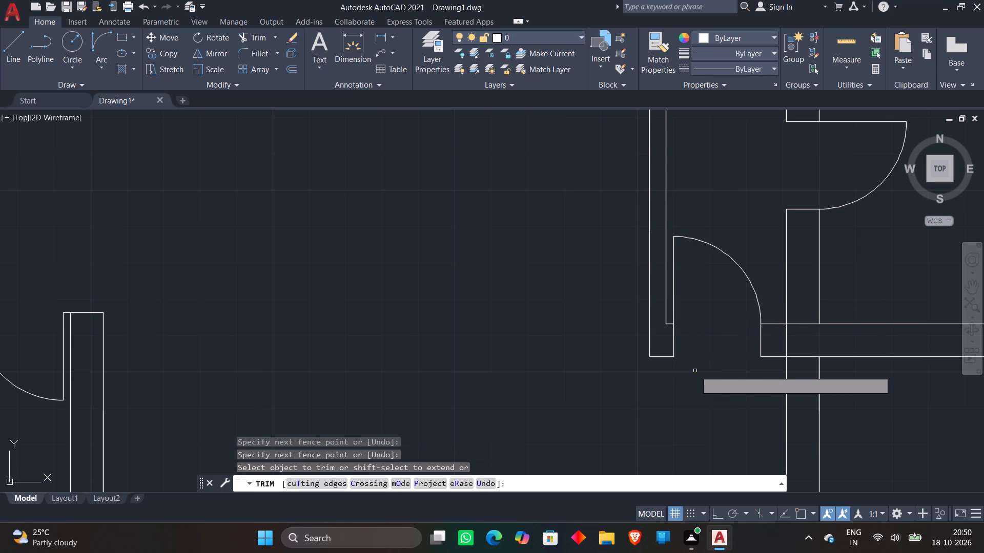
left_click(785, 343)
left_click(804, 316)
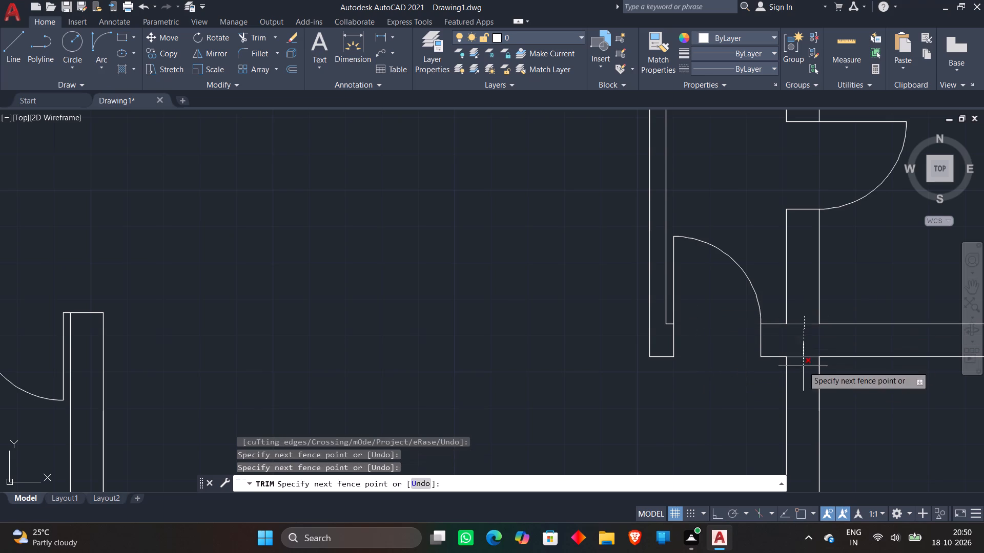
left_click(803, 366)
scroll(656, 372, "down", 3)
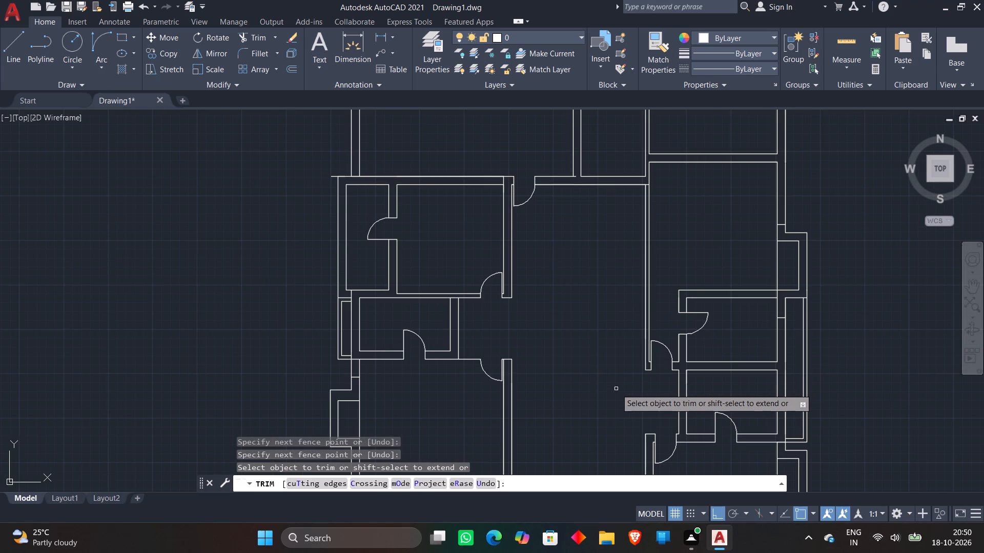
key("Escape")
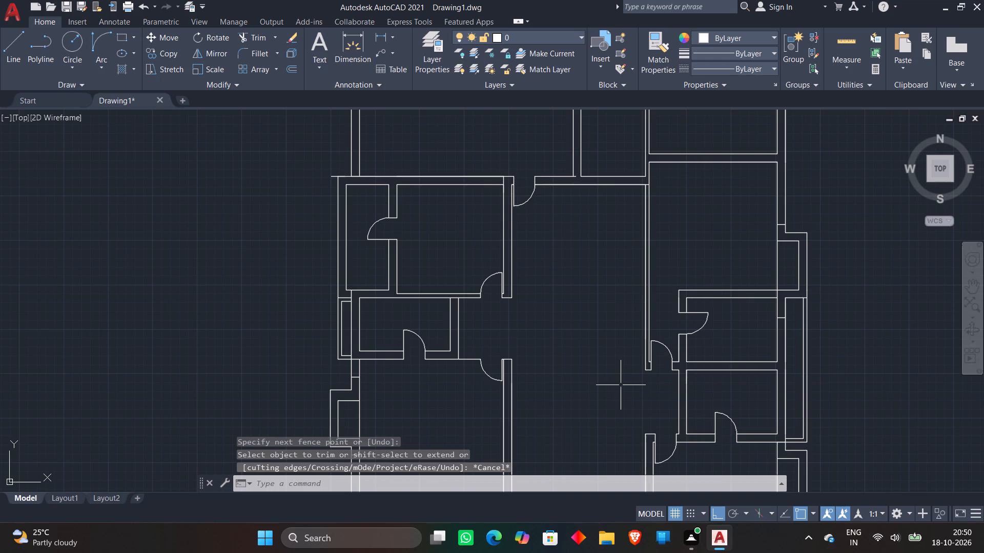
Extend the upper apartment's entrance door leaf line south through the wall and draw a vertical jamb line from the arc's east end.
scroll(621, 385, "down", 2)
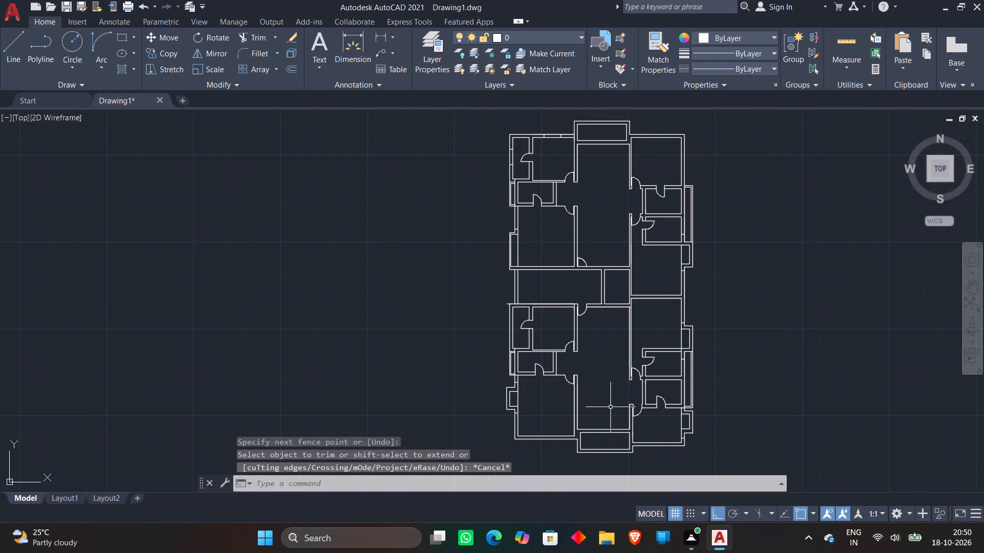
scroll(577, 276, "up", 3)
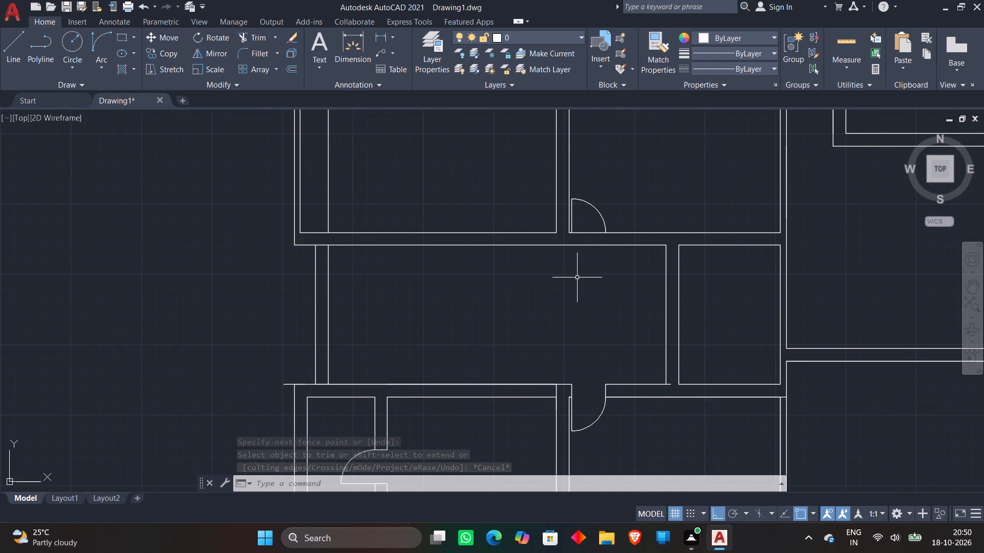
type("ex")
key("space")
scroll(575, 222, "up", 2)
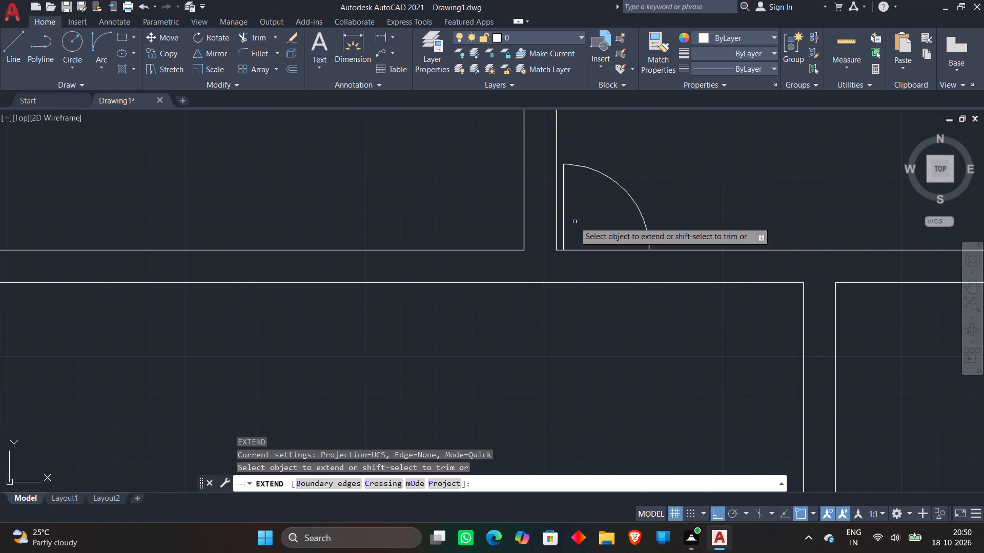
left_click(562, 244)
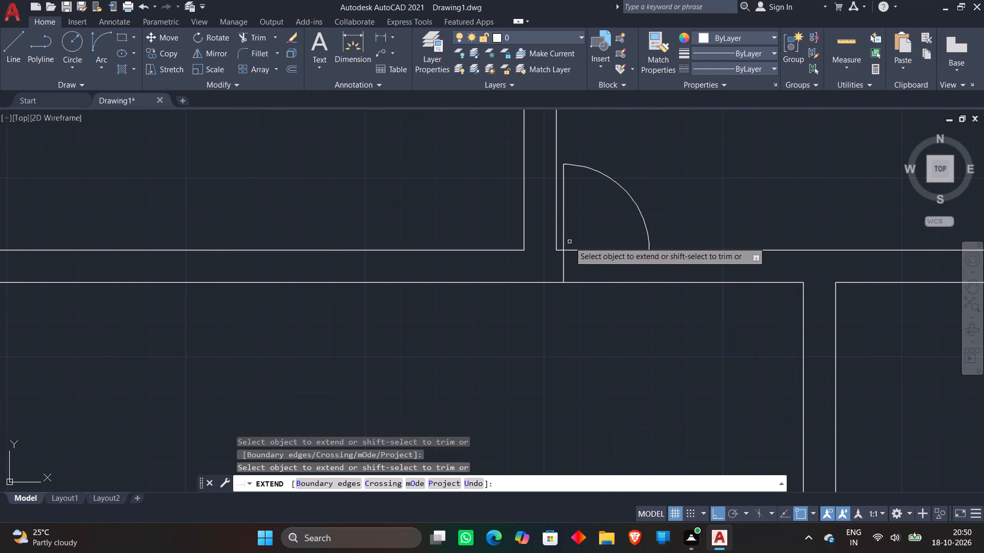
key("Escape")
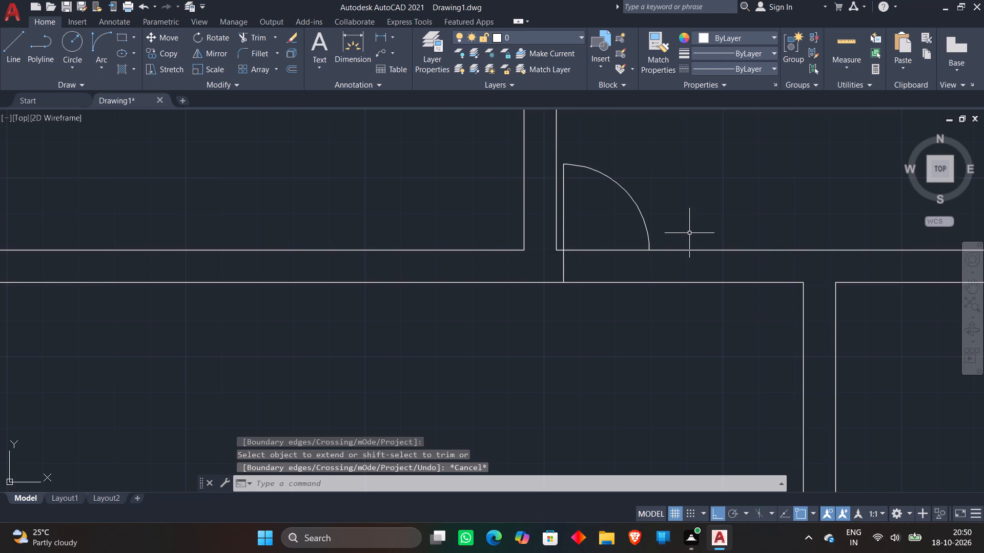
key("l")
key("Return")
left_click(652, 254)
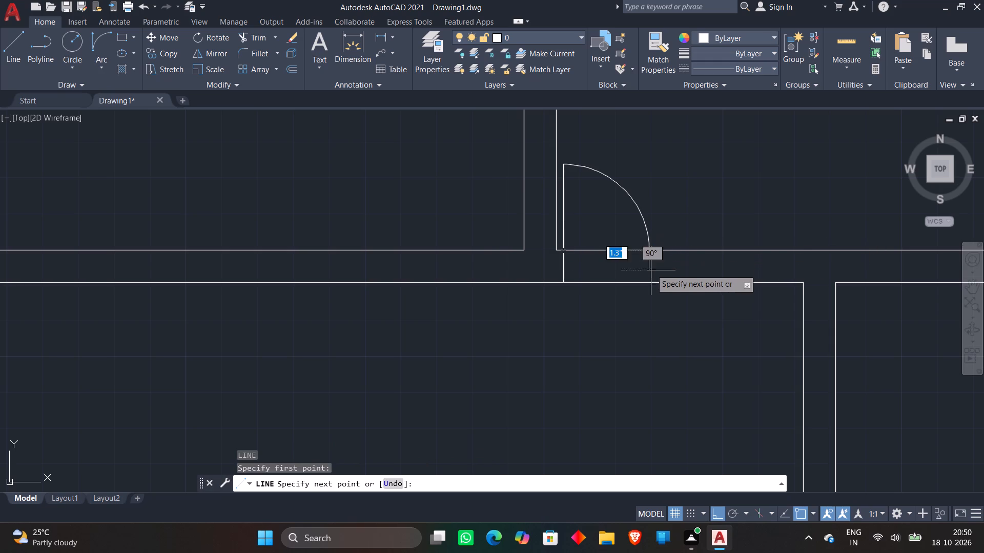
left_click(649, 301)
key("Escape")
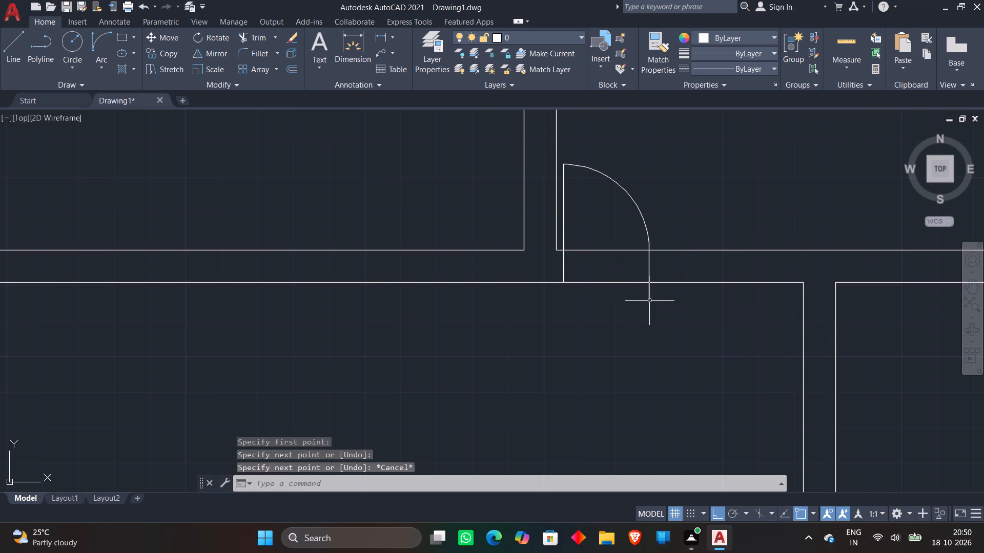
Trim the jamb line's overshoot south of the wall and both wall lines across the upper apartment's entrance door opening.
type("tr")
key("space")
left_click(649, 297)
left_click(611, 231)
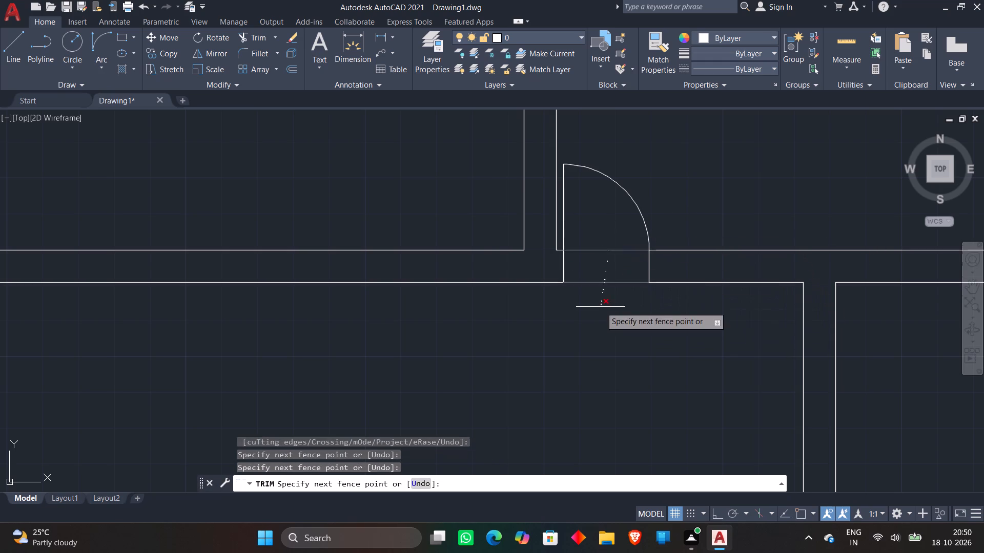
left_click(601, 307)
key("Escape")
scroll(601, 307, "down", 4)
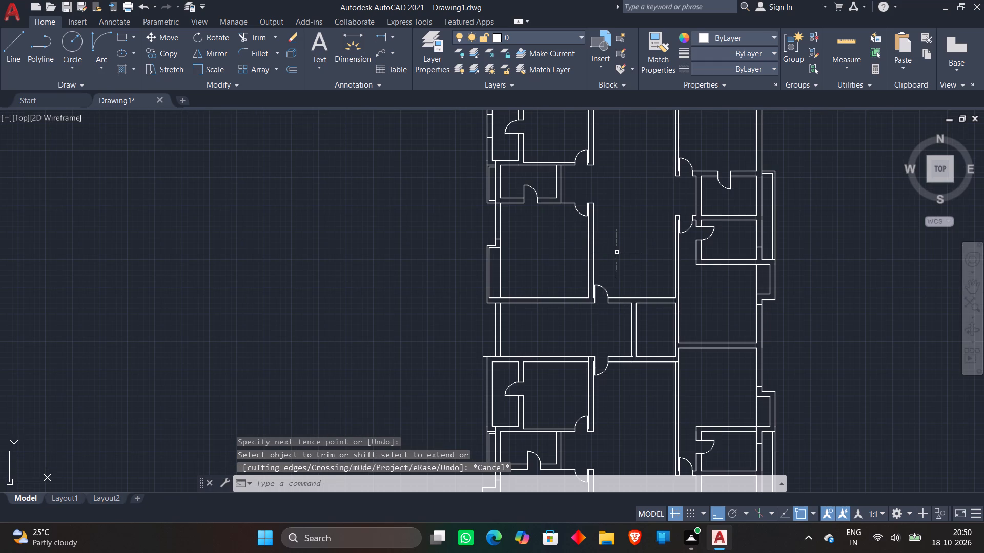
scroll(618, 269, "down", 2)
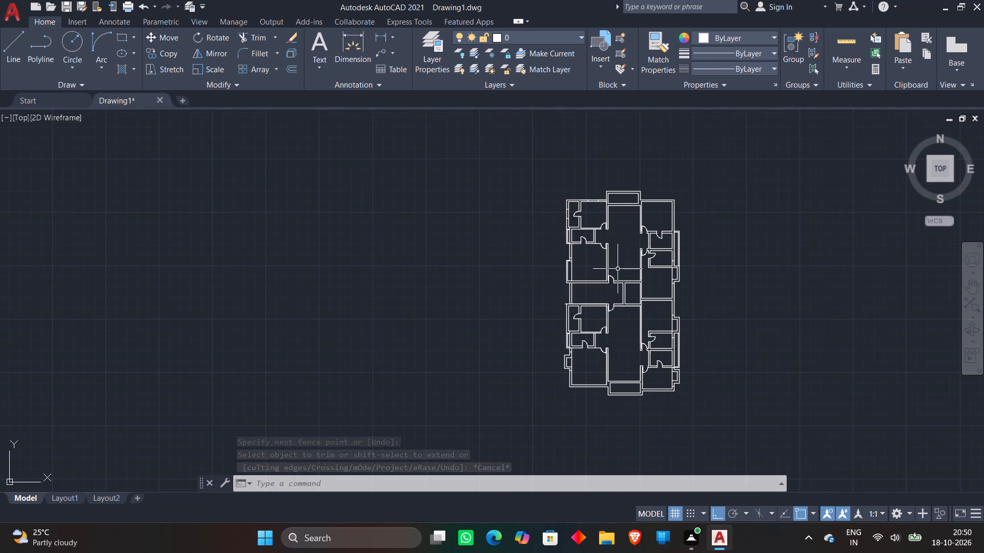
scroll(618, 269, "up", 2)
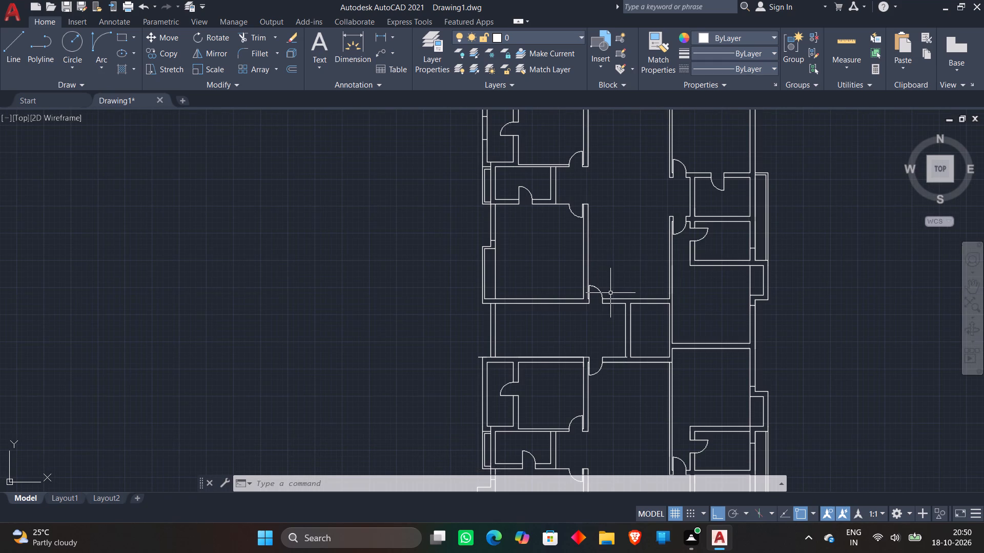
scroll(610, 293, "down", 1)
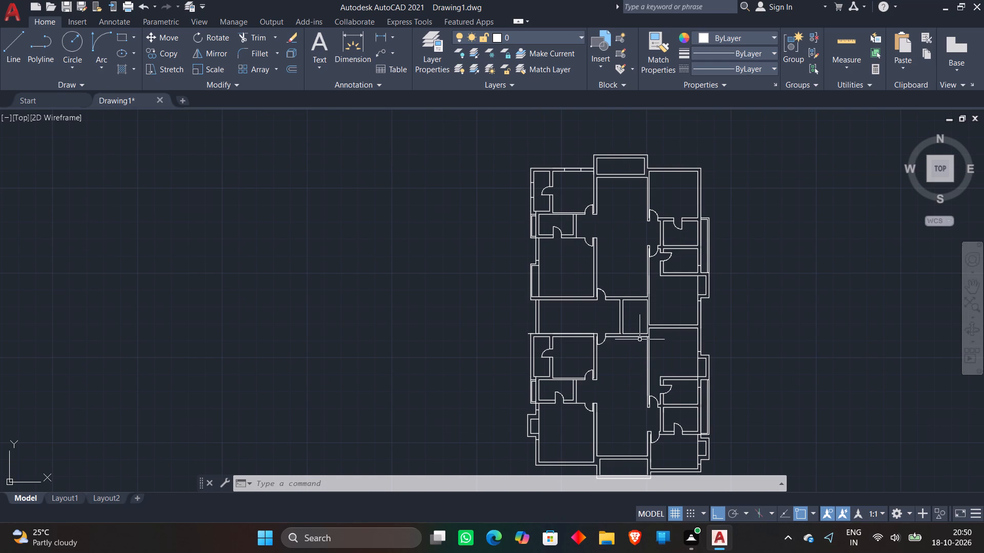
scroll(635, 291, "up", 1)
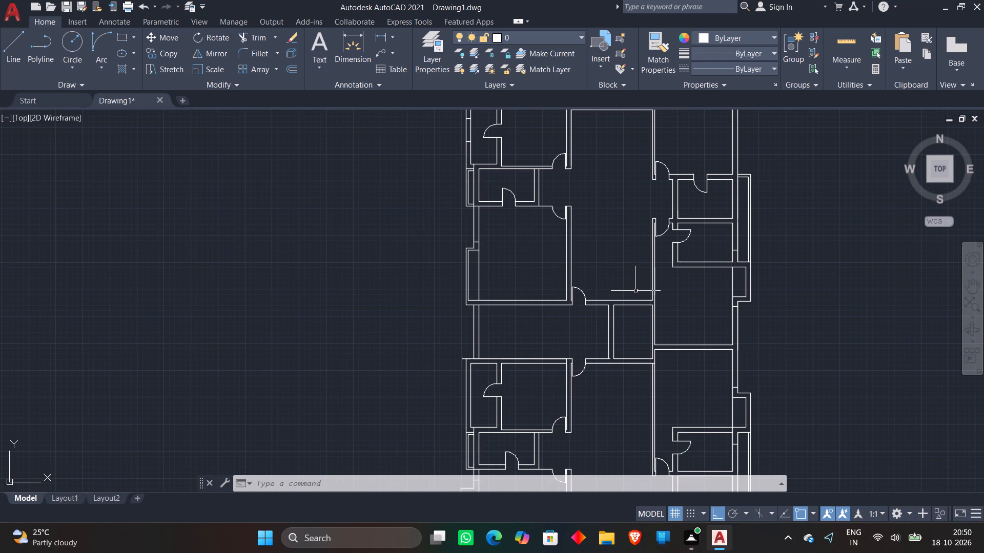
Offset the inner line of the central area's west wall 3' east to mark the first stair line.
scroll(599, 283, "down", 1)
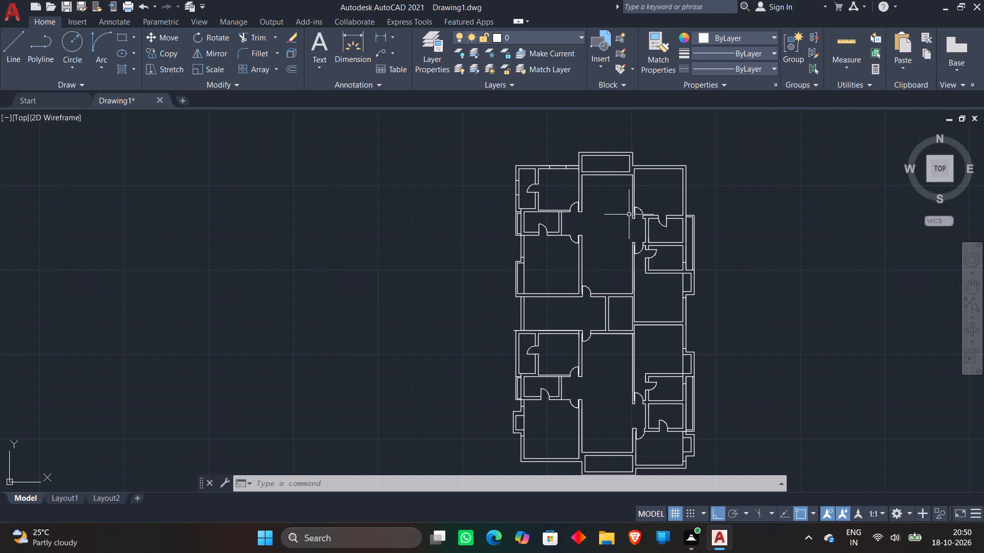
middle_click_drag(598, 350, 597, 310)
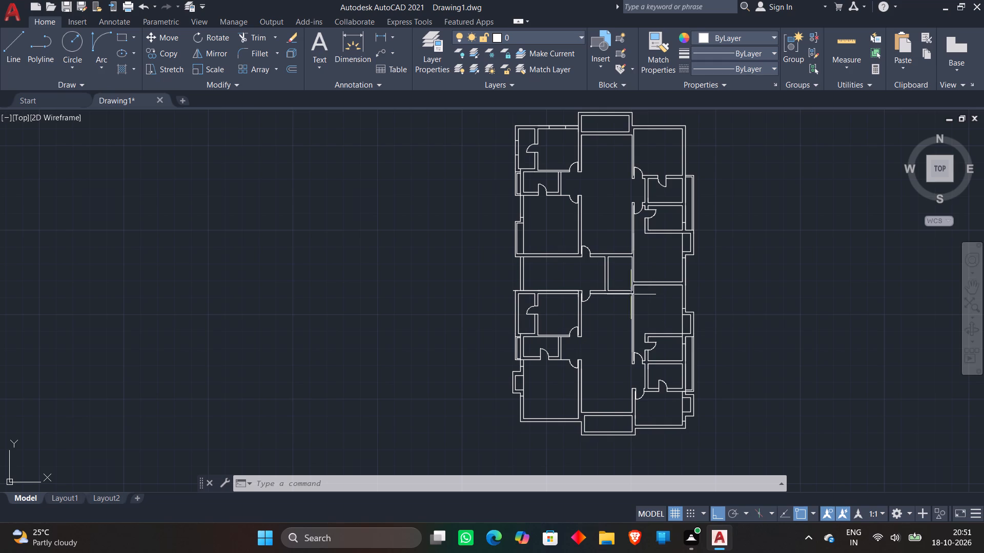
scroll(617, 259, "up", 2)
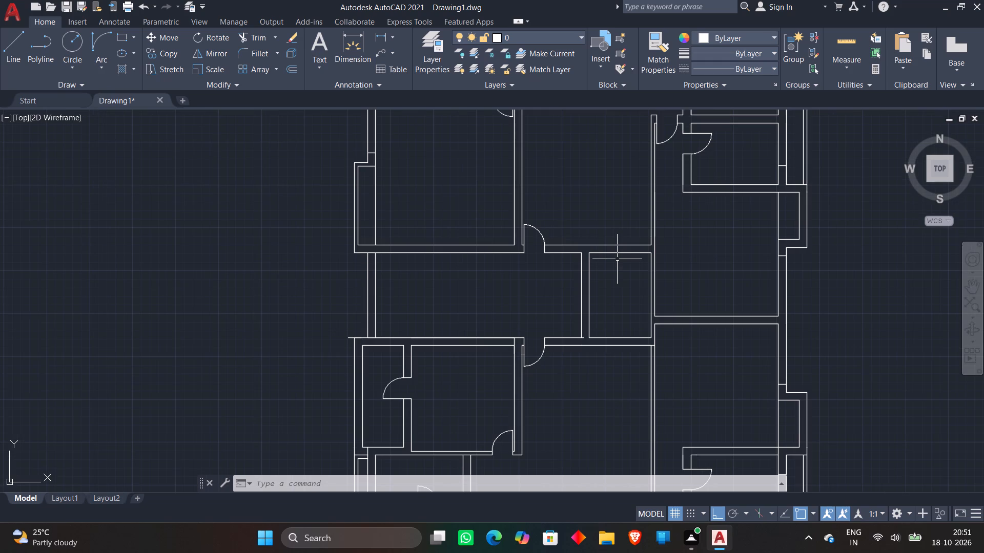
scroll(617, 261, "down", 1)
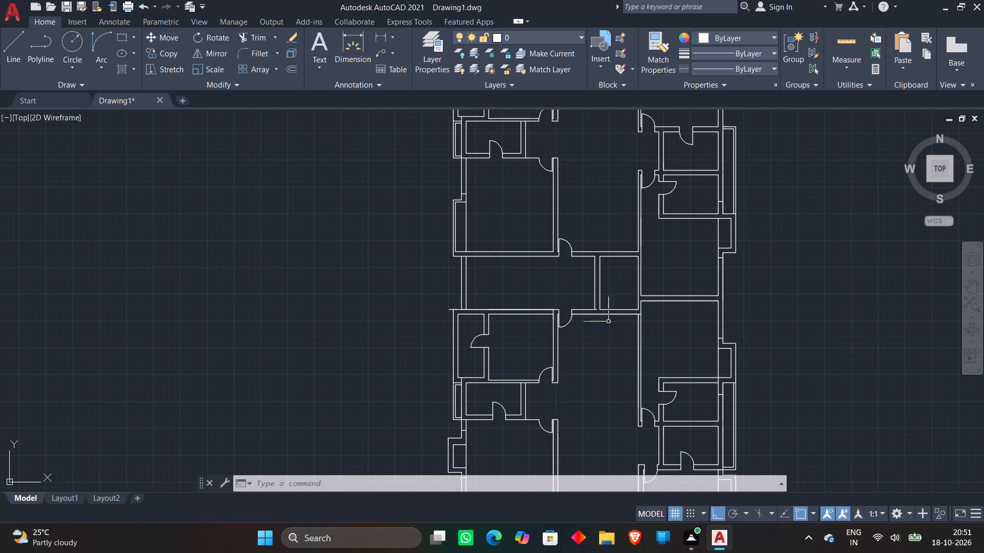
scroll(605, 320, "down", 2)
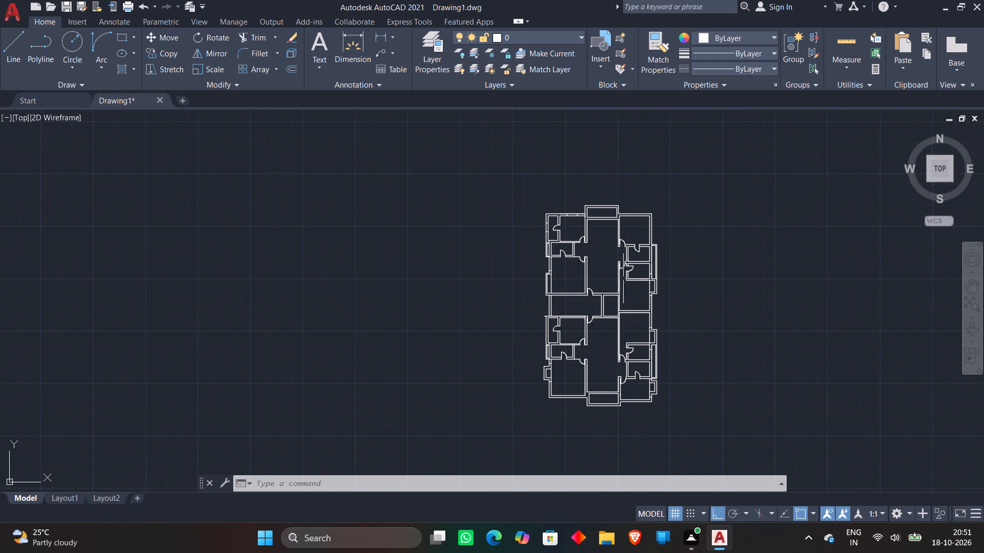
scroll(586, 287, "up", 3)
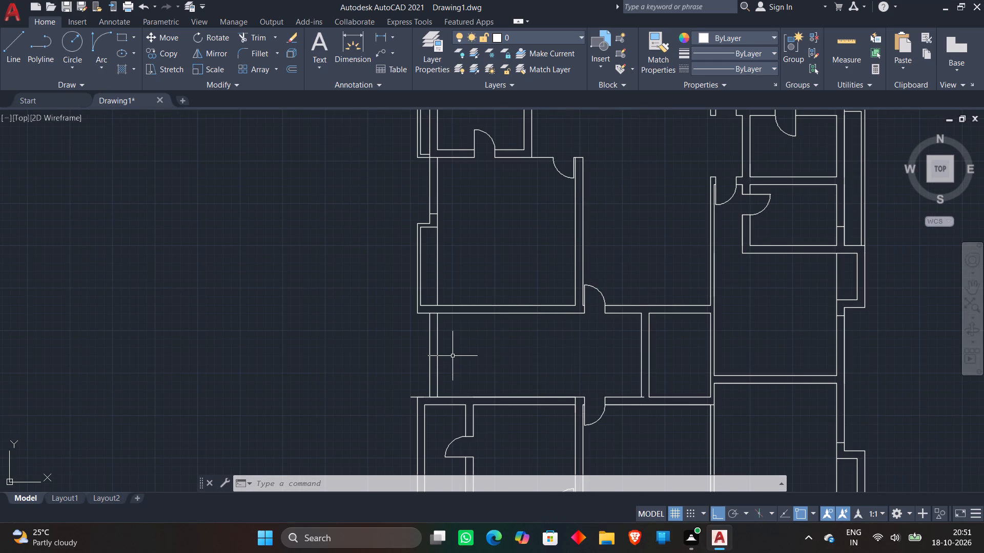
key("o")
key("Return")
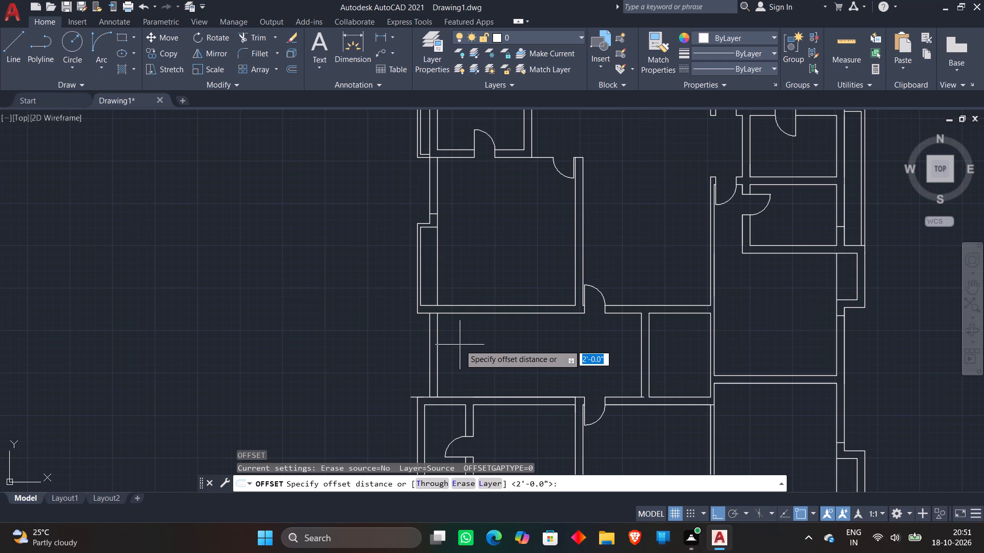
type("3'")
key("Return")
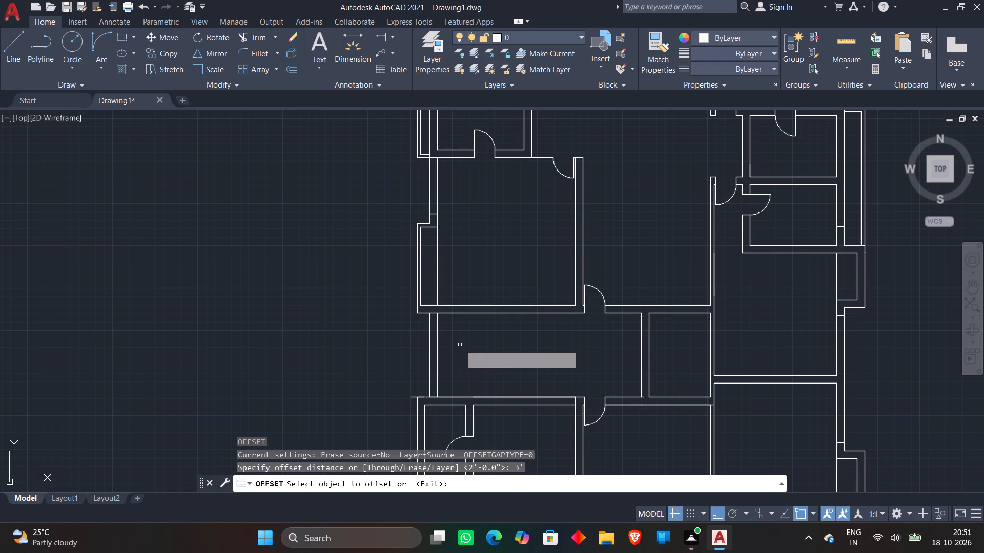
left_click(437, 359)
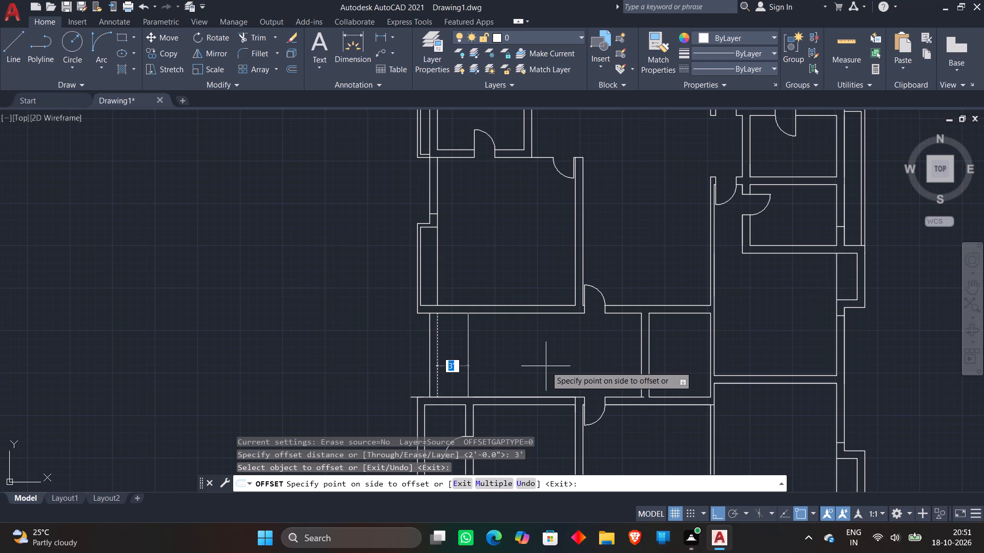
left_click(546, 366)
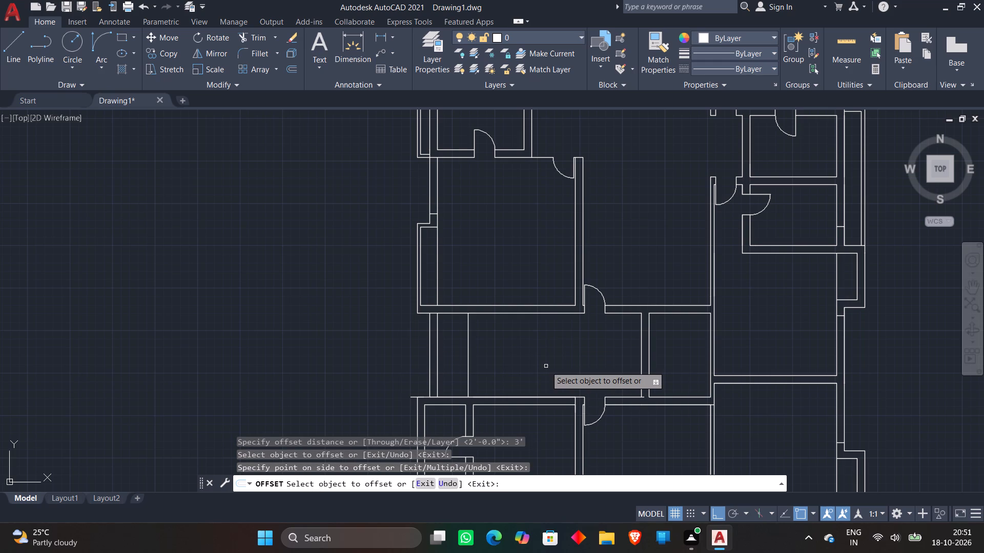
key("Escape")
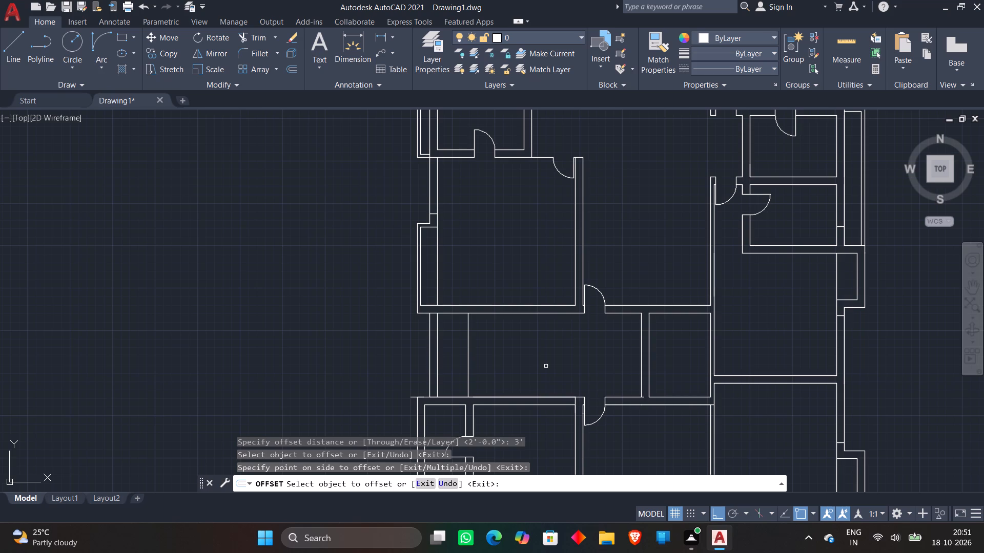
Offset the stair line 8" east four times in succession to start the row of treads.
key("o")
key("Return")
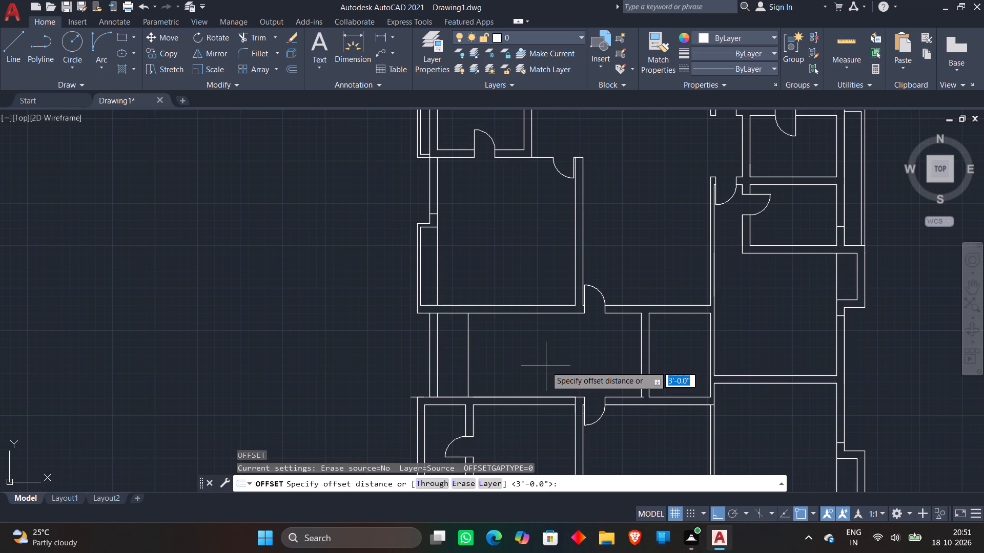
type("8\"")
key("Return")
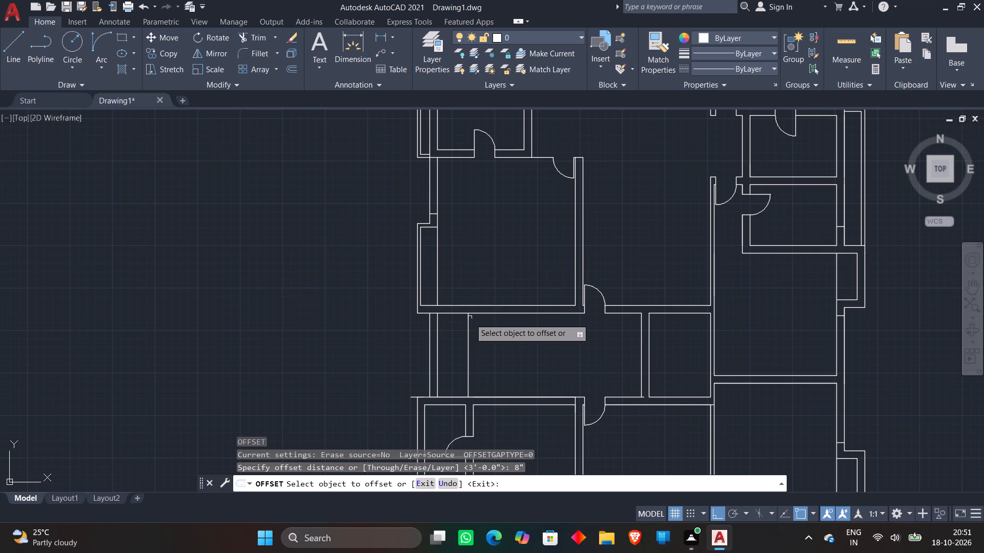
scroll(470, 329, "up", 2)
left_click(460, 348)
left_click(537, 343)
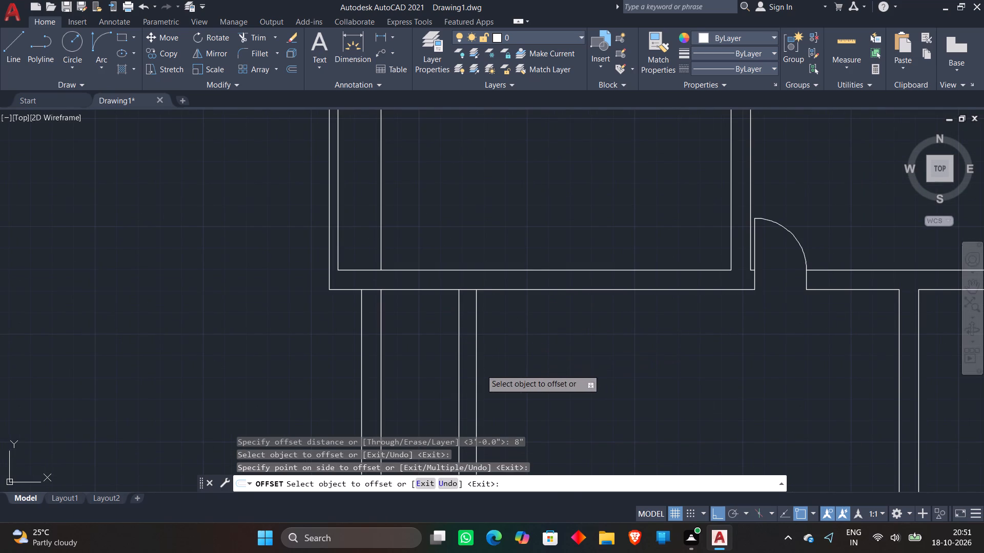
left_click(477, 374)
left_click(522, 369)
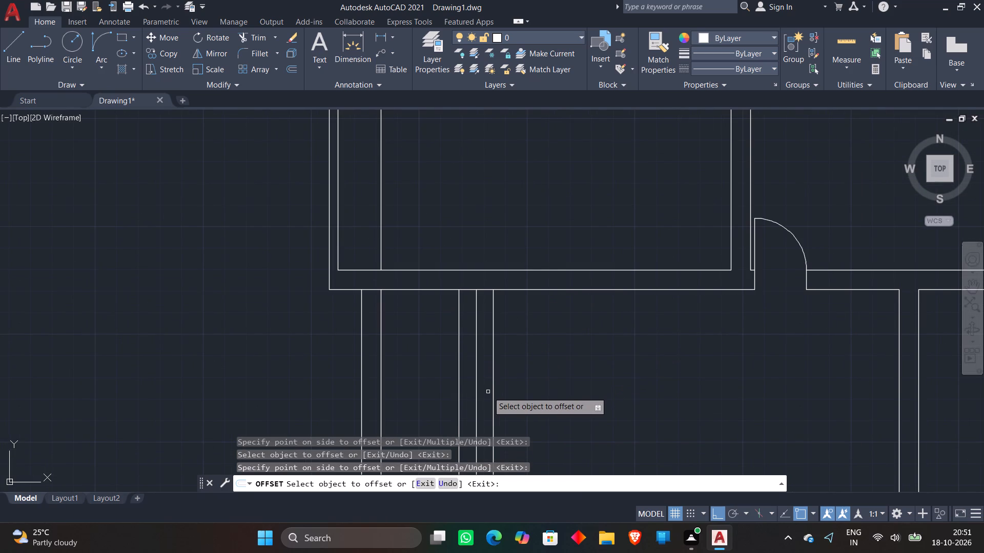
left_click(496, 390)
left_click(493, 395)
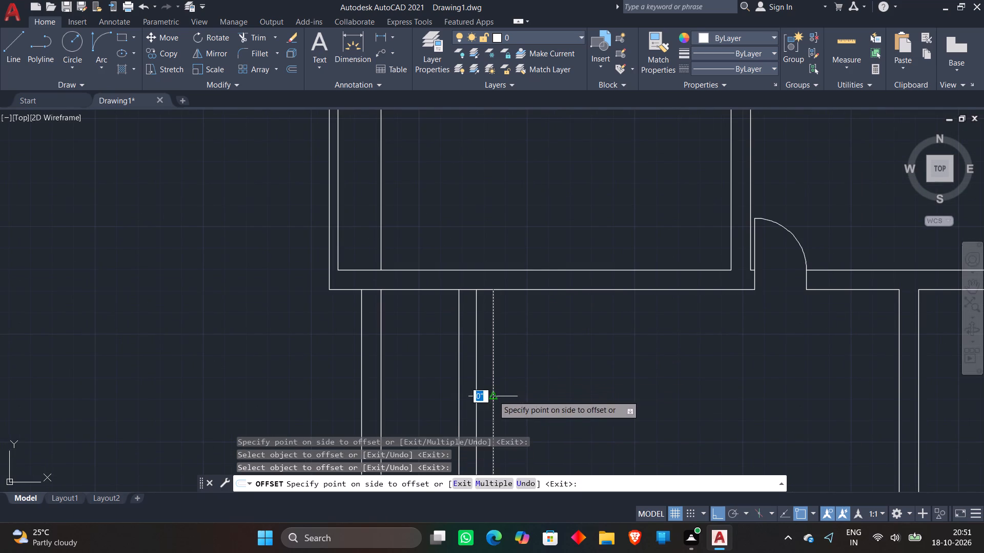
left_click(561, 394)
left_click(510, 407)
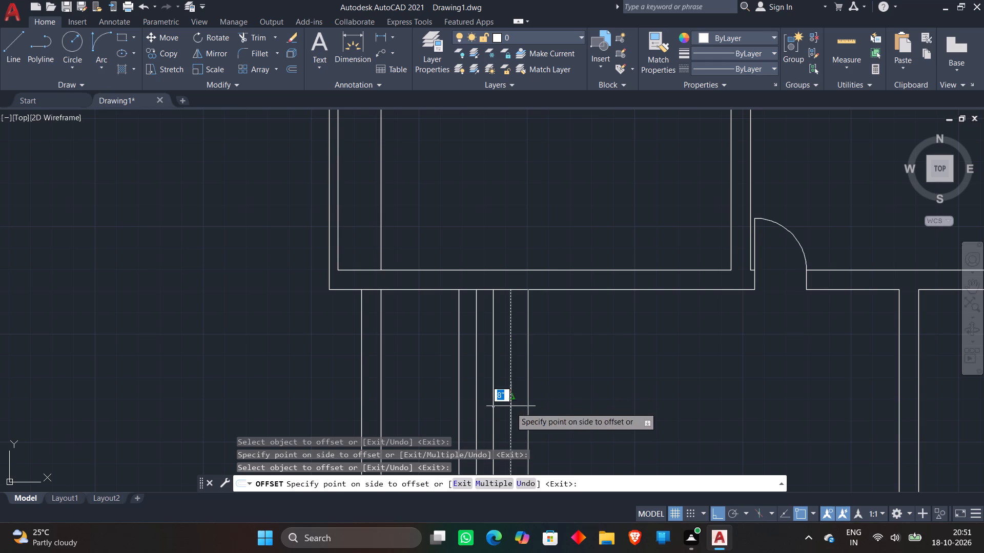
left_click(564, 399)
Continue the row of treads with six more successive 8" offsets to the east.
left_click(528, 418)
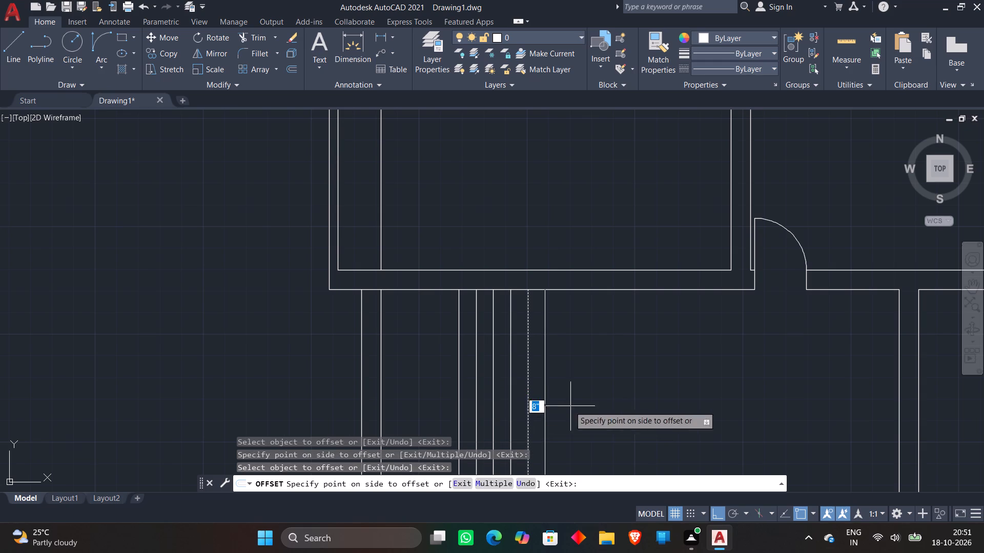
left_click(583, 406)
left_click(546, 419)
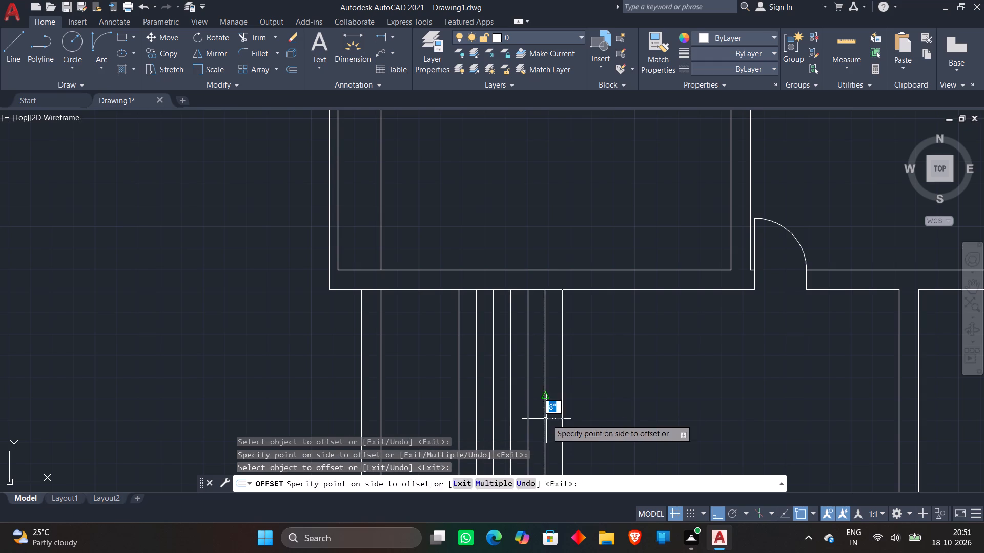
left_click(587, 410)
scroll(604, 387, "down", 2)
left_click(589, 402)
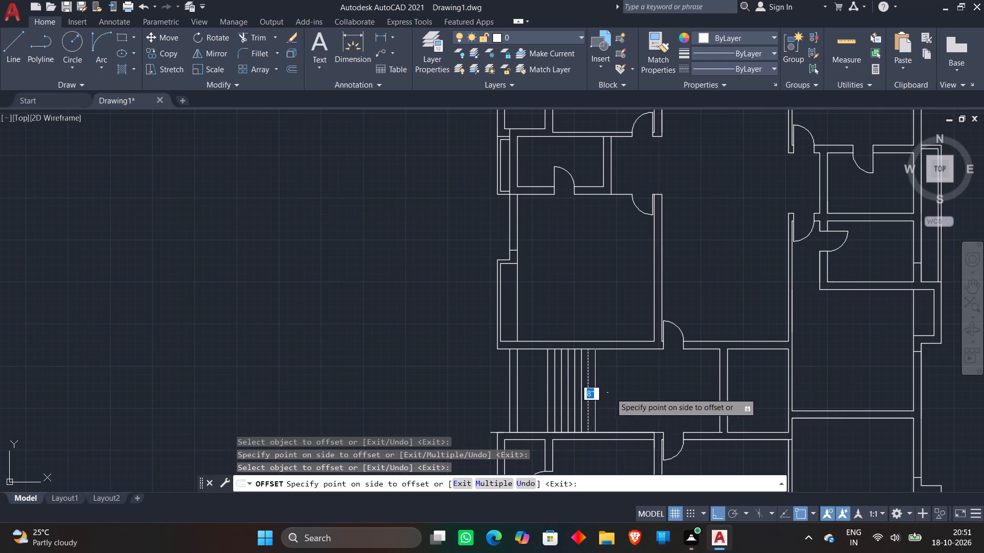
left_click(614, 392)
left_click(595, 402)
left_click(621, 394)
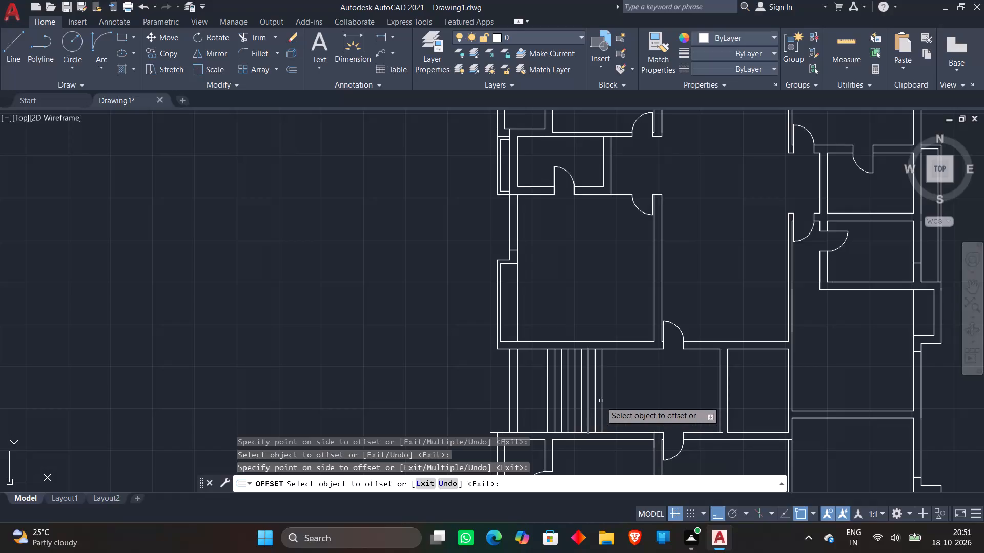
left_click(603, 401)
left_click(688, 395)
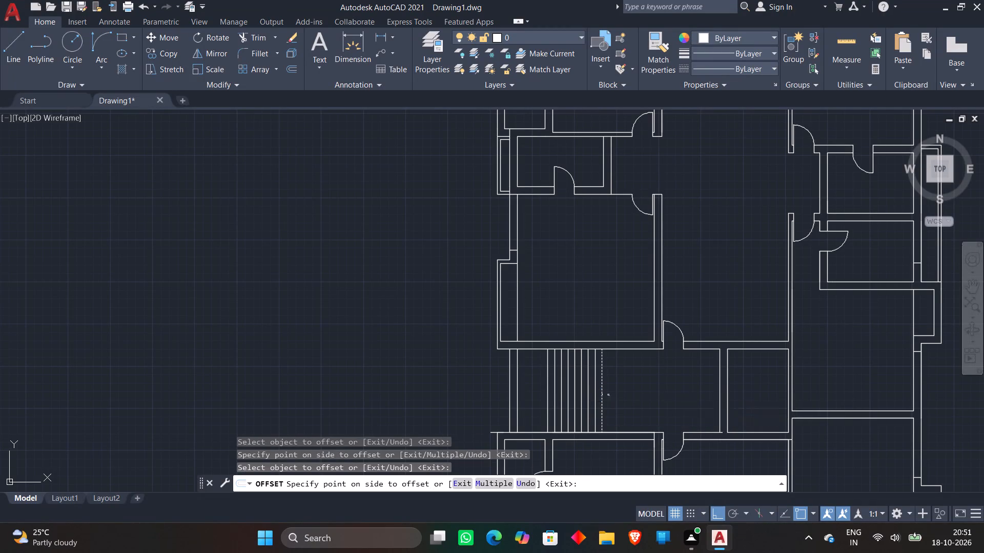
left_click(608, 390)
left_click(625, 388)
key("Escape")
Draw a horizontal line across the treads, from the easternmost tread line's midpoint to the westernmost tread line's midpoint.
scroll(567, 389, "up", 1)
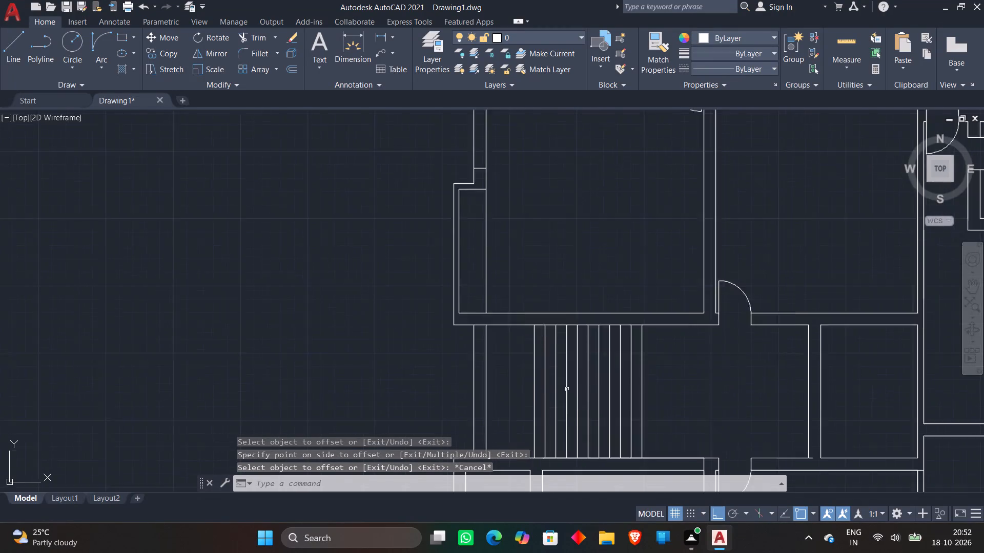
scroll(567, 389, "up", 2)
scroll(680, 347, "down", 2)
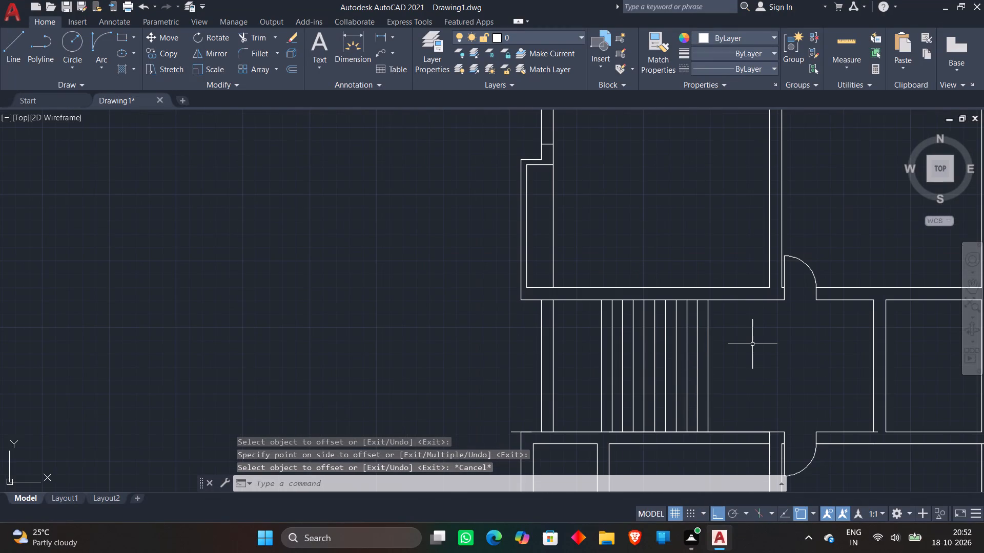
key("l")
key("Return")
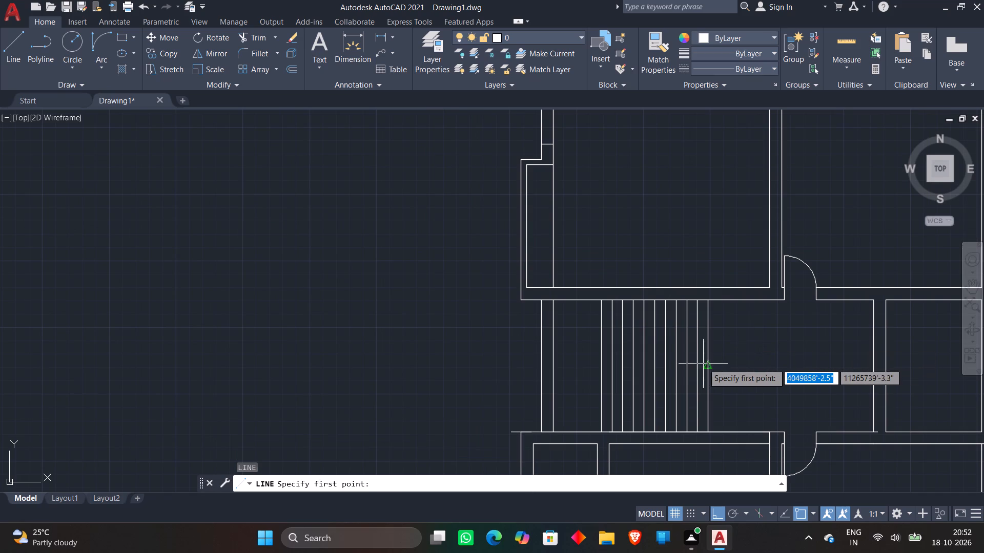
left_click(709, 364)
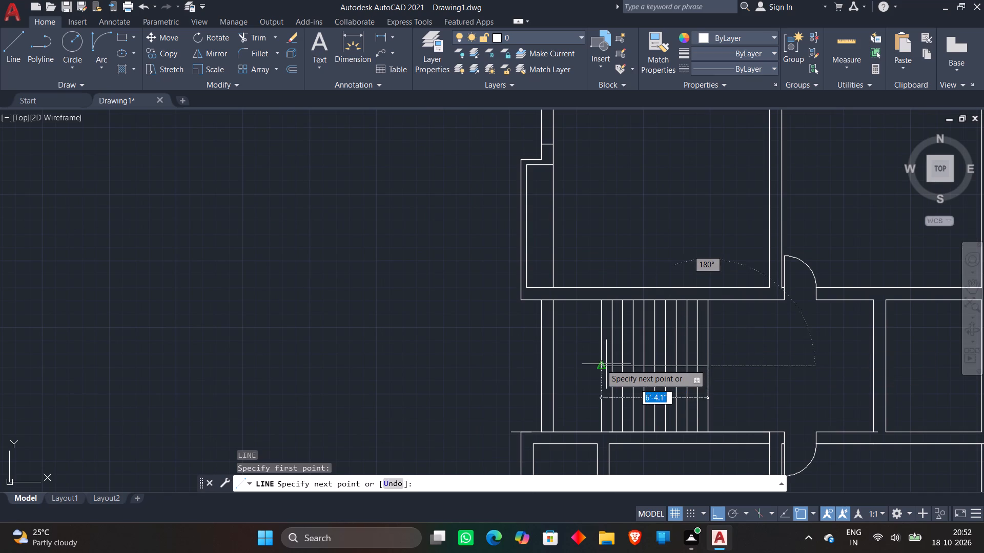
left_click(599, 365)
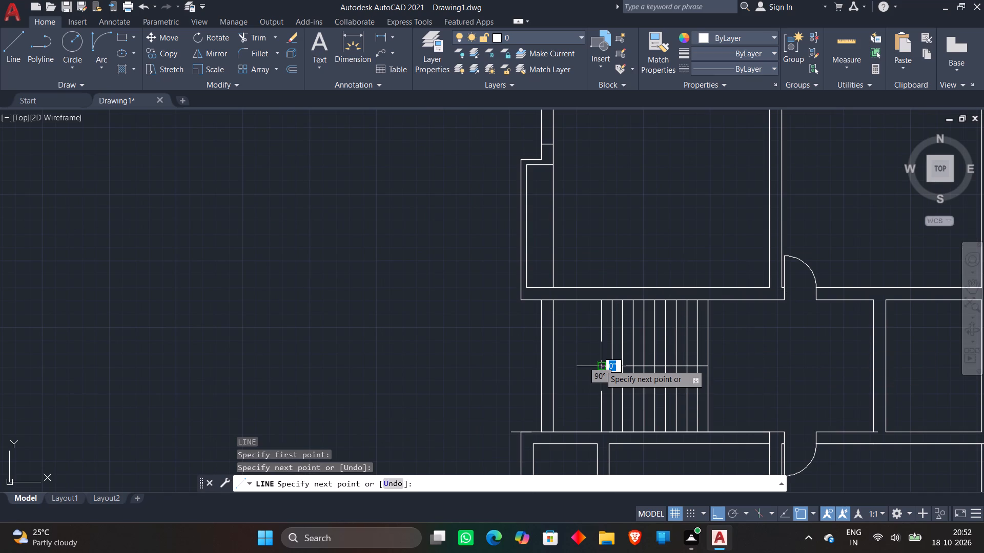
key("Escape")
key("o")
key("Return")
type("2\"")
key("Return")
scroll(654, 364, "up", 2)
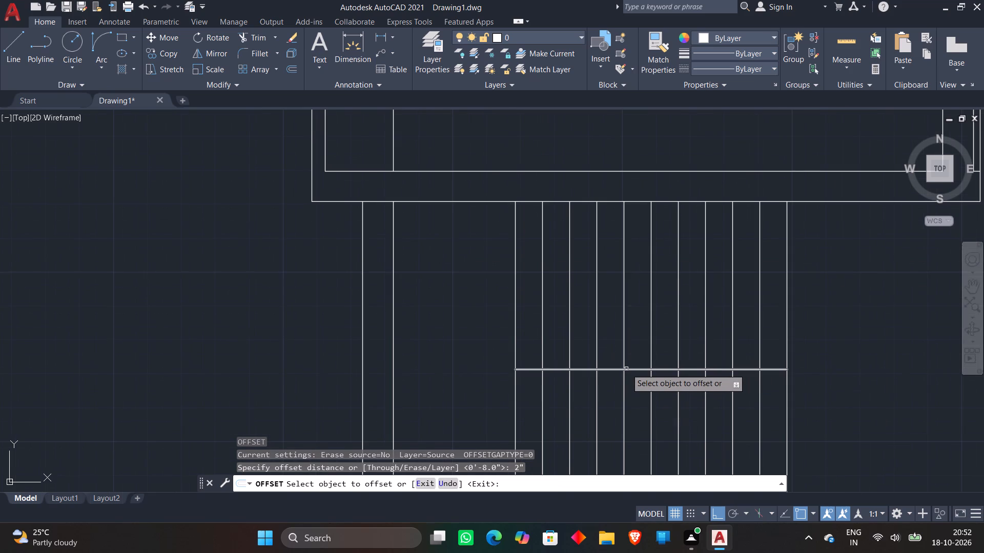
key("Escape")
Offset the horizontal centre line of the stairs 1" to the north and 1" to the south.
key("o")
key("Return")
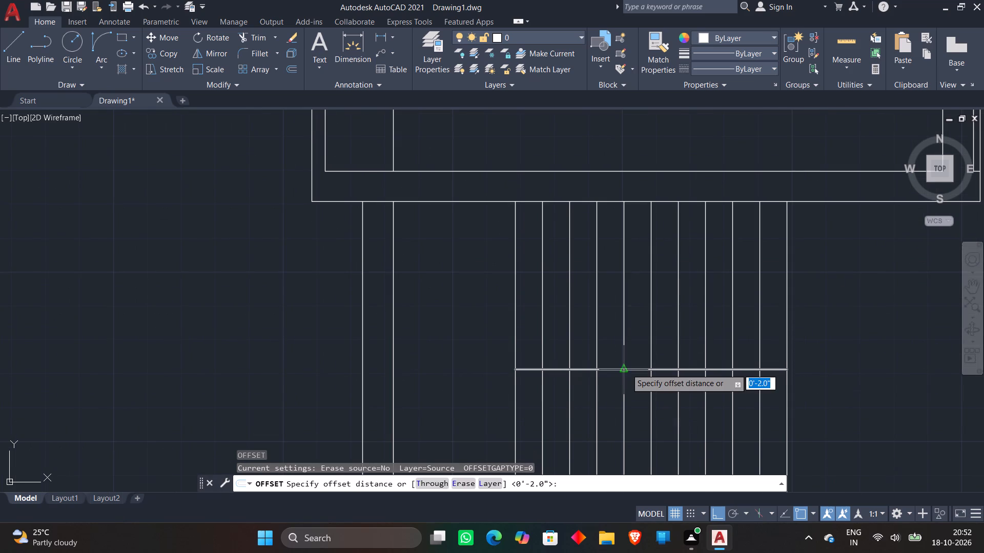
type("1\"")
key("Return")
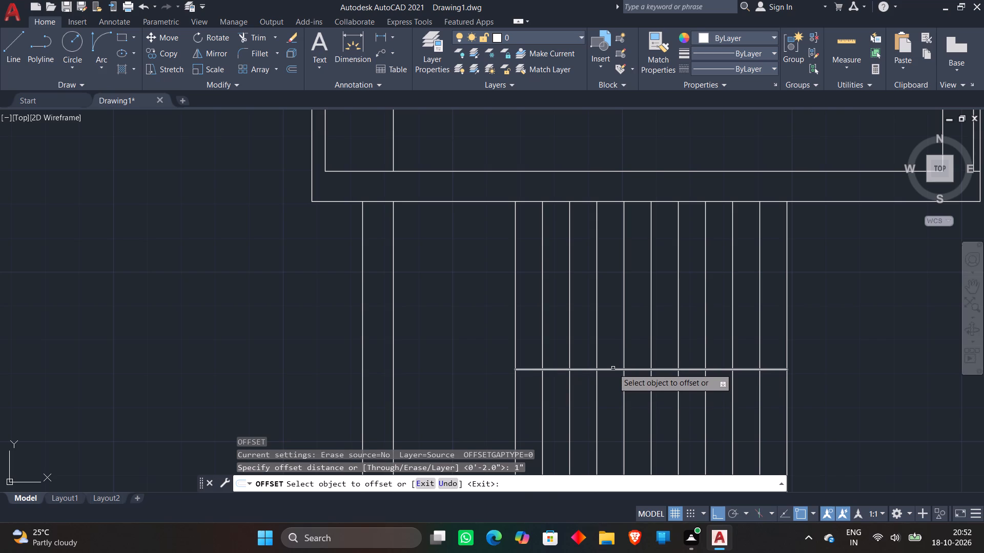
left_click(613, 368)
left_click(617, 346)
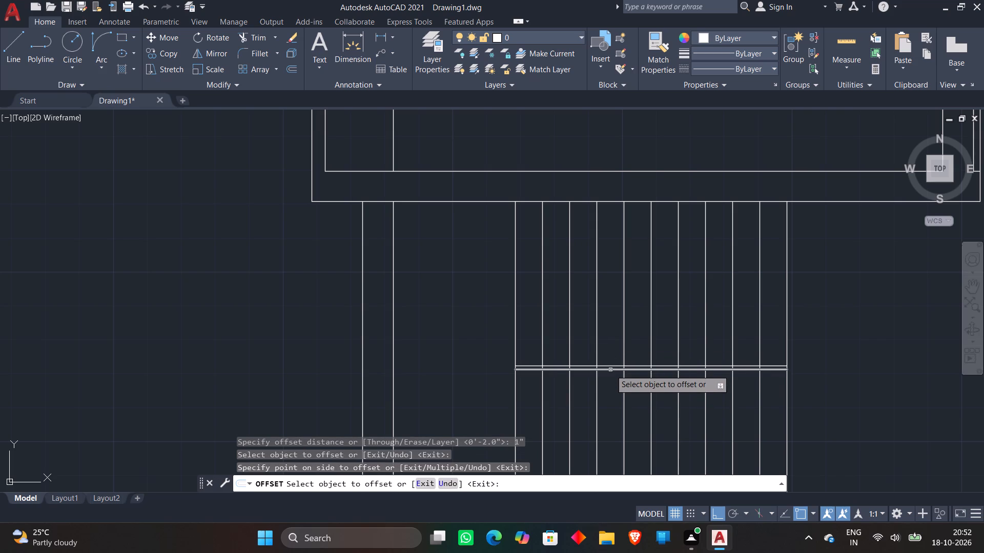
left_click(610, 370)
left_click(610, 389)
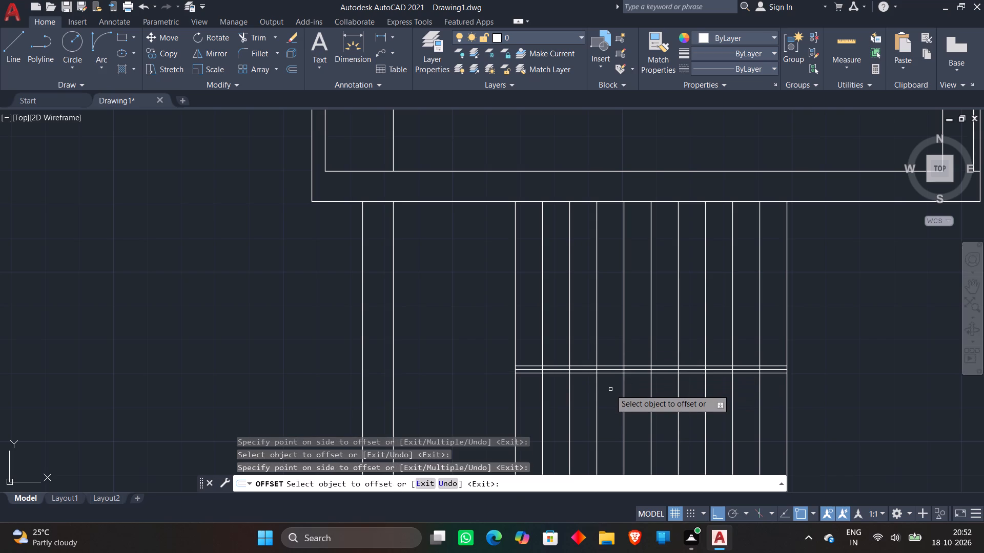
key("Escape")
Delete the original centre line between the two offset lines across the stair treads.
scroll(596, 369, "up", 2)
left_click(582, 372)
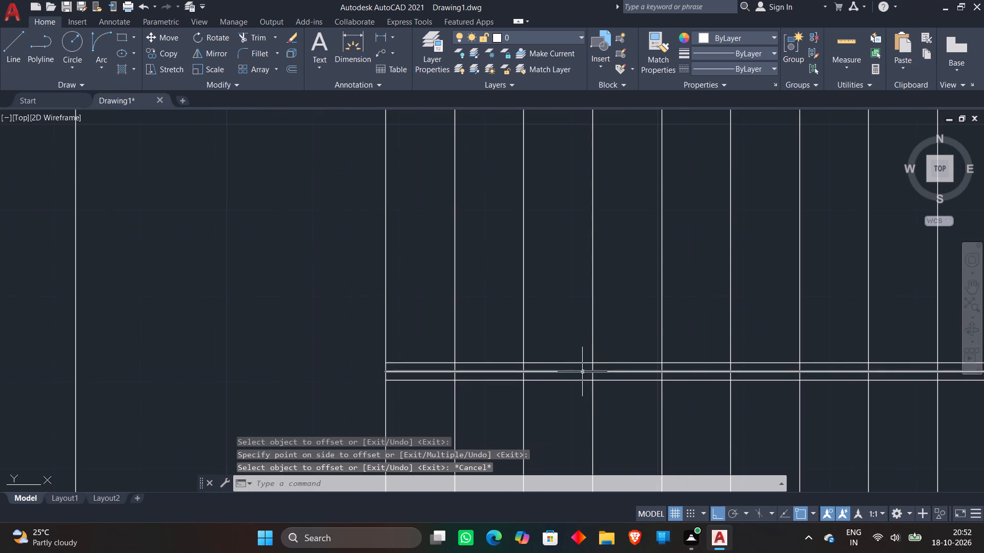
key("Delete")
scroll(575, 322, "down", 2)
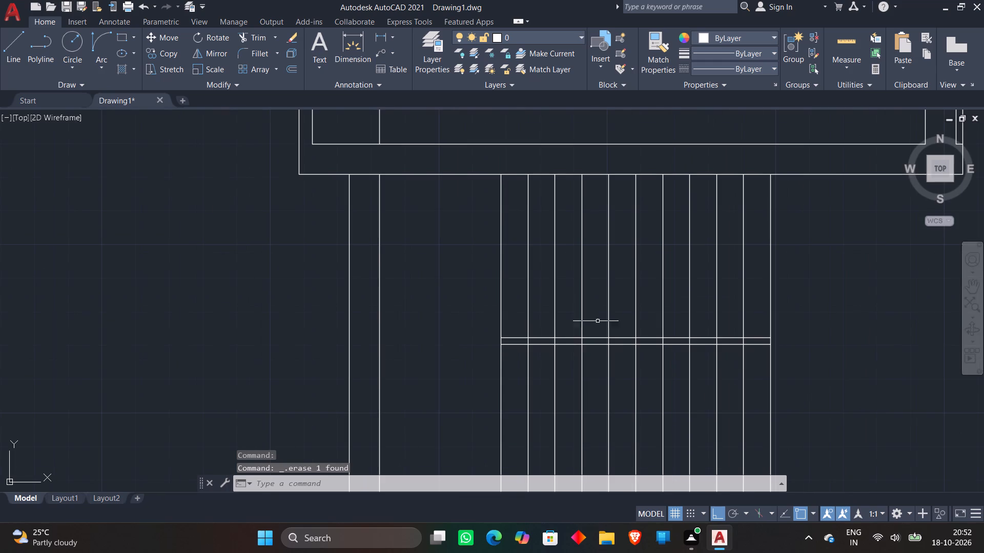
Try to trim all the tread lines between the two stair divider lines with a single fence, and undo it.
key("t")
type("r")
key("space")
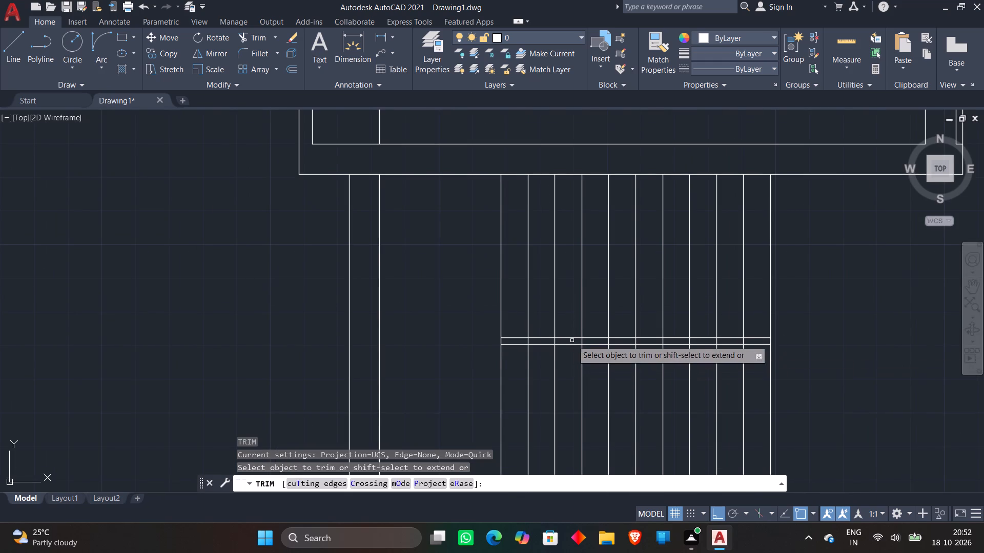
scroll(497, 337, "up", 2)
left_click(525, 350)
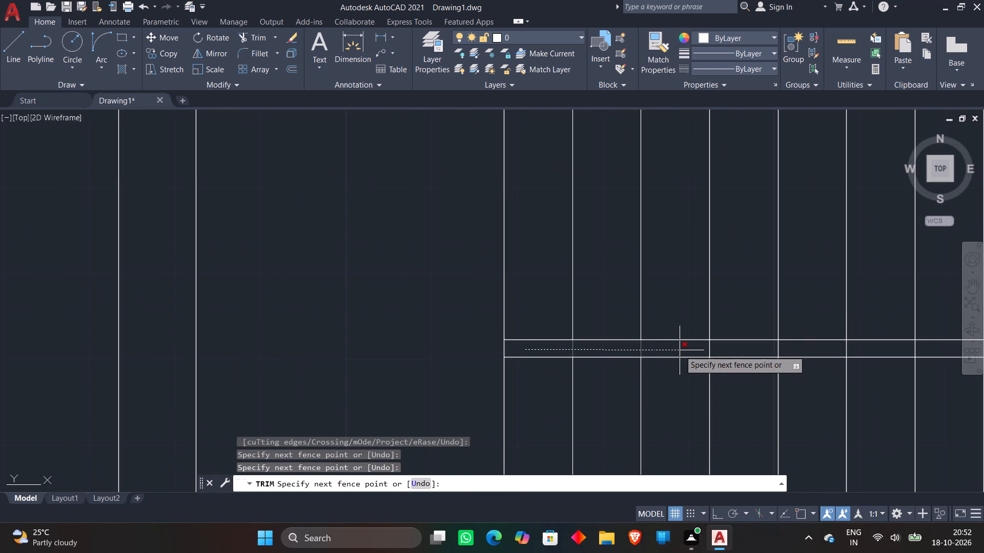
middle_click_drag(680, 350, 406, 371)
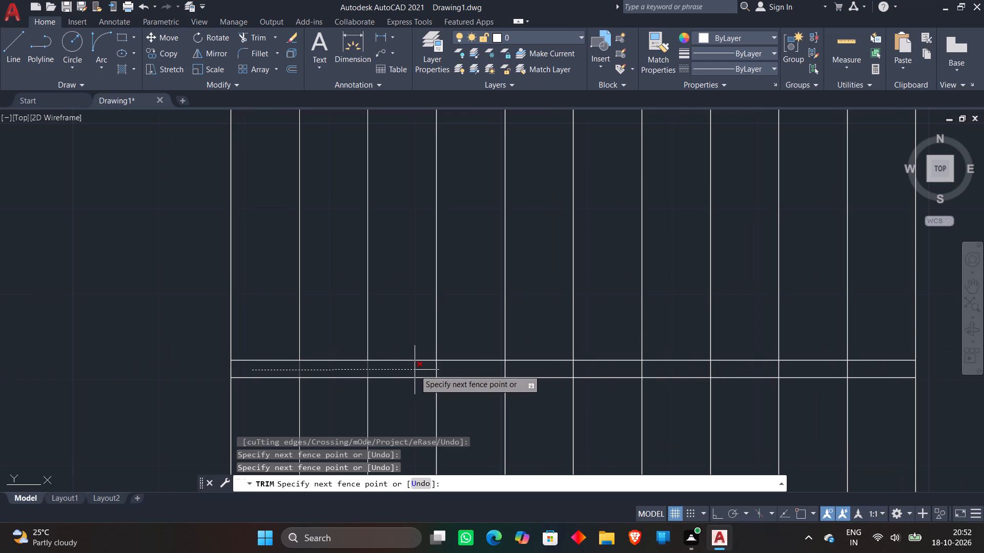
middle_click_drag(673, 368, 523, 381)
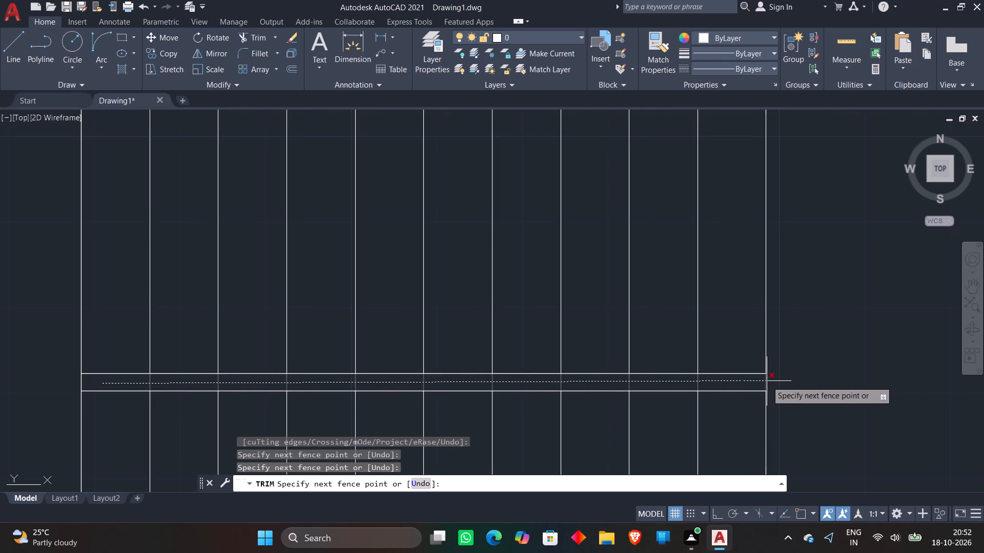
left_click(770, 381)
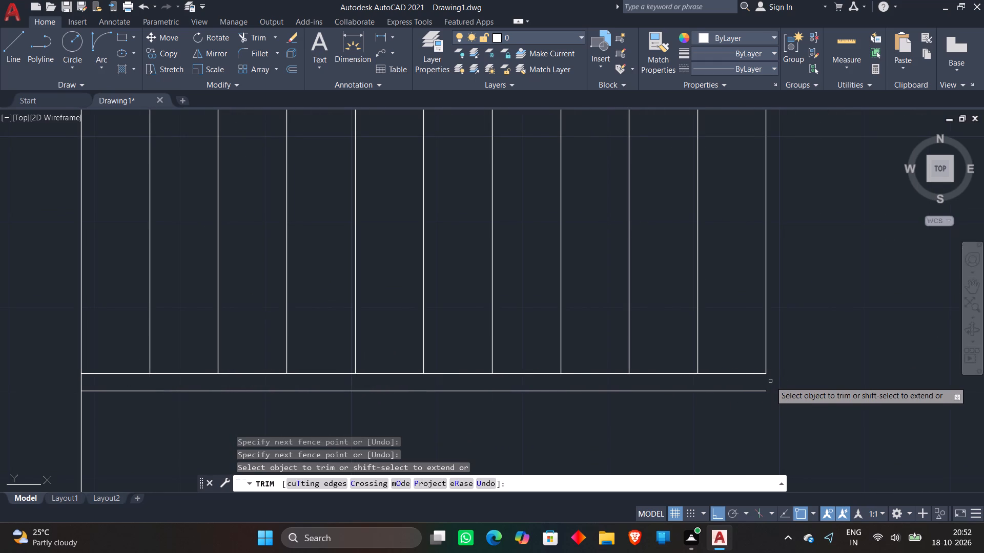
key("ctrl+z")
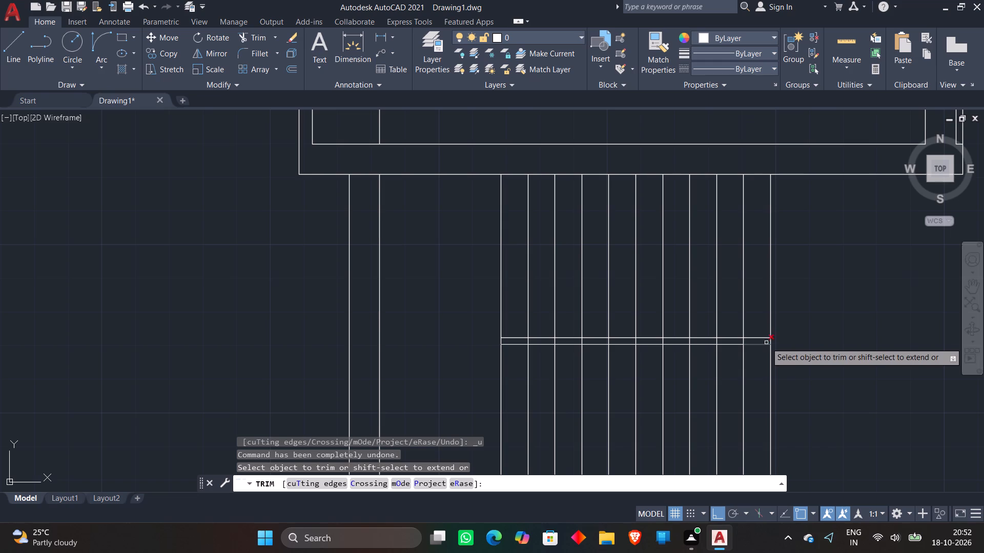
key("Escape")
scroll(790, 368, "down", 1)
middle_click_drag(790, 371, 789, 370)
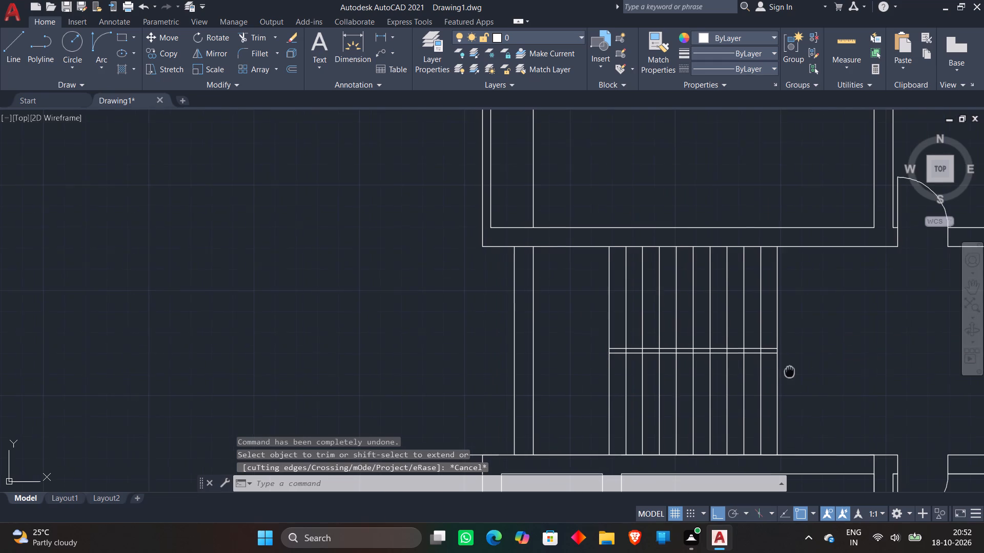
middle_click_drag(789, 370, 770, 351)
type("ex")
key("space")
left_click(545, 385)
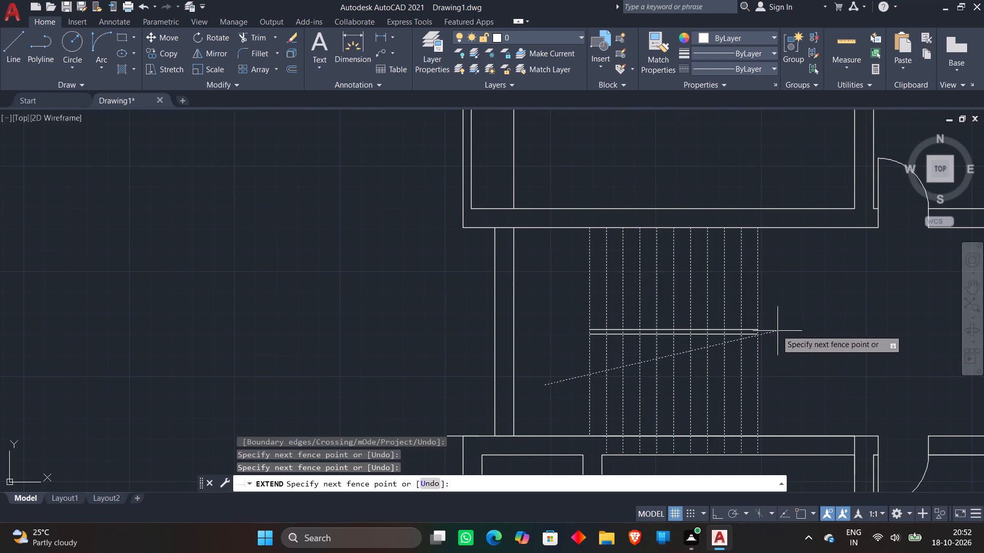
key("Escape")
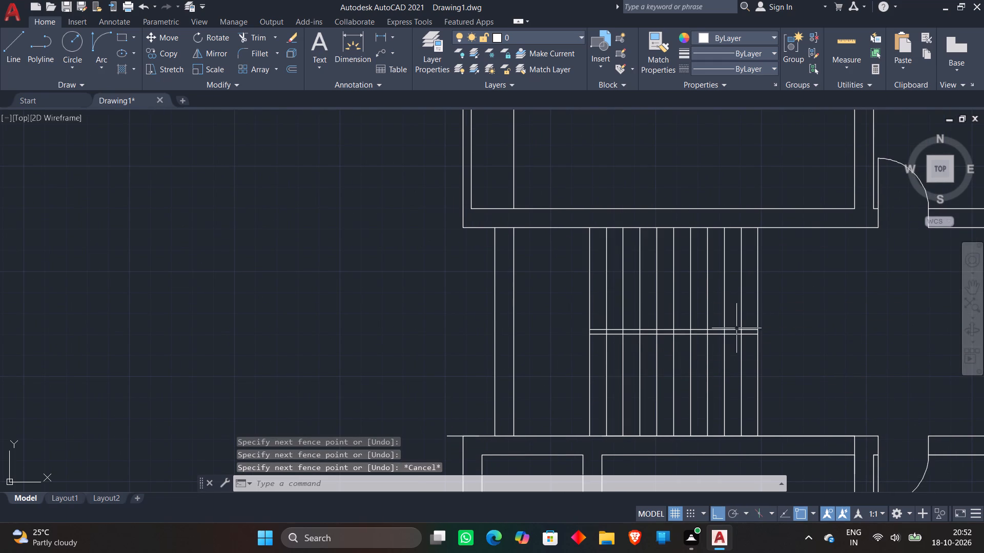
Trim away the segments of the five easternmost tread lines between the two stair divider lines.
scroll(769, 328, "up", 2)
type("tr")
key("space")
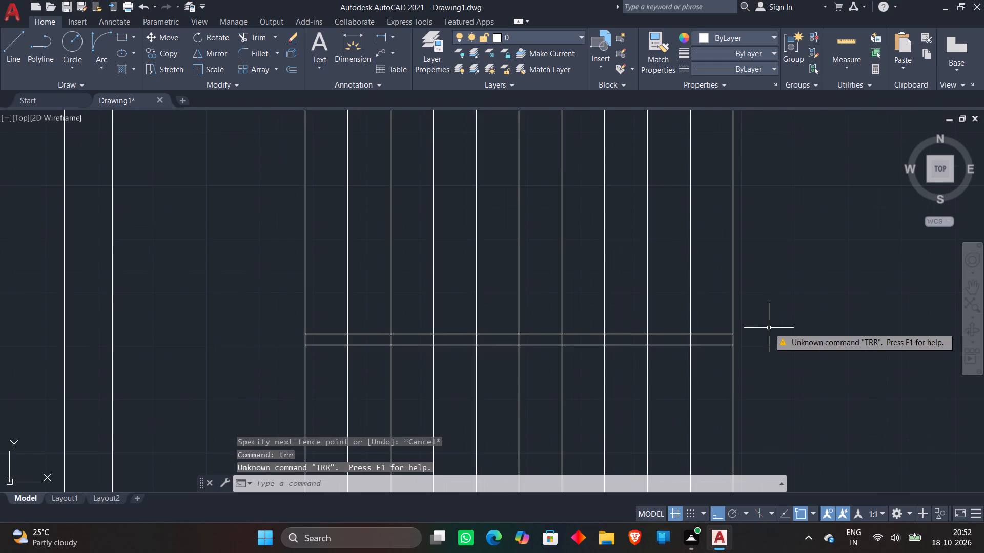
key("Escape")
type("tr")
key("space")
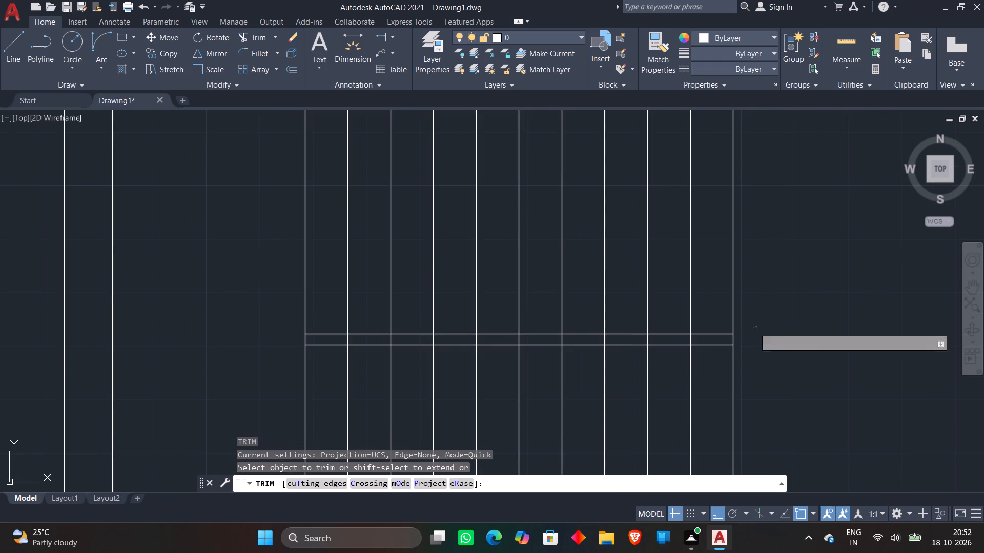
scroll(669, 344, "up", 2)
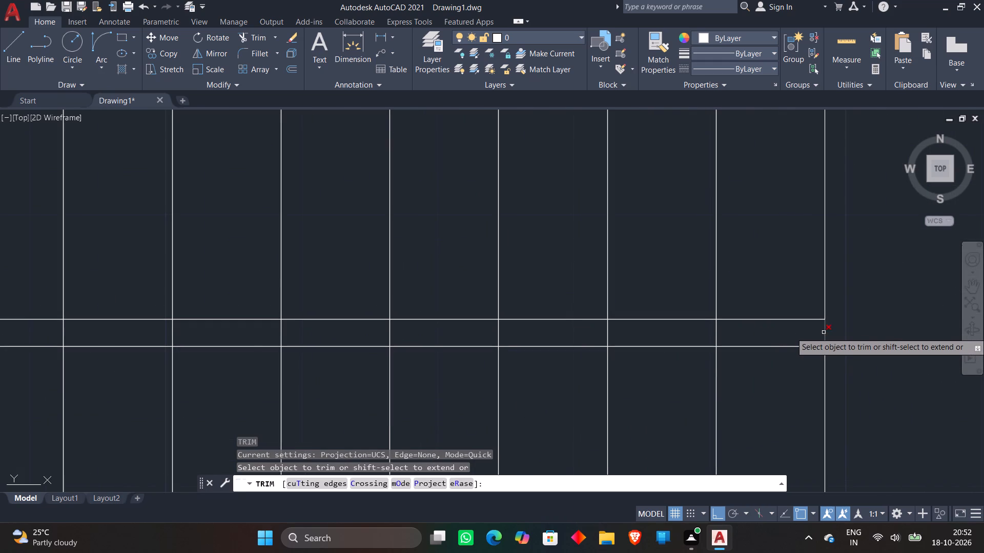
left_click(824, 332)
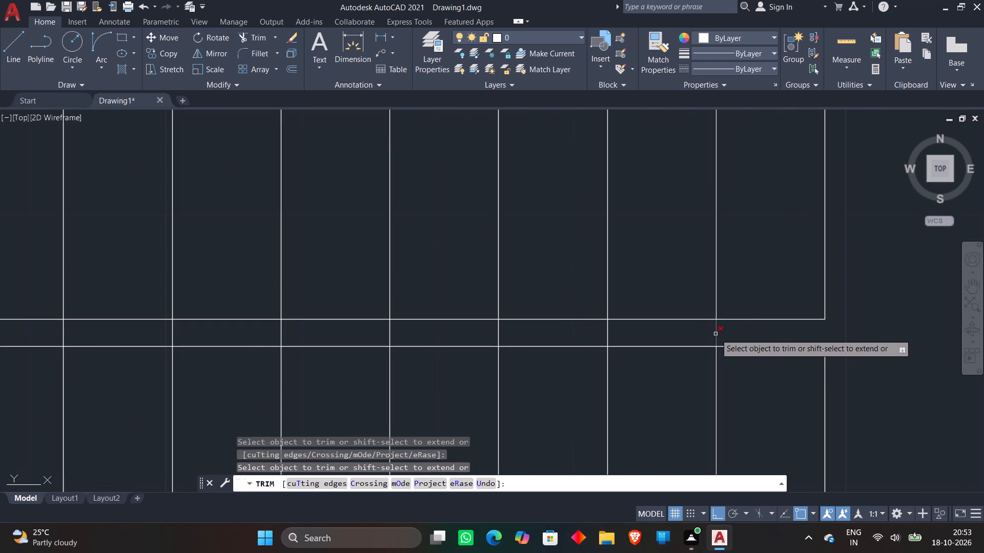
left_click(715, 334)
left_click(610, 332)
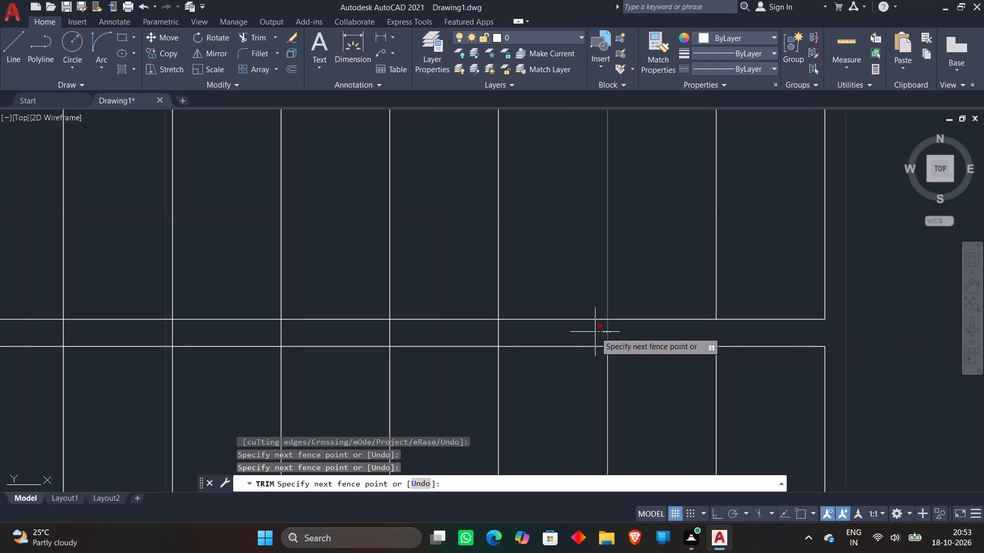
left_click(595, 332)
key("ctrl+z")
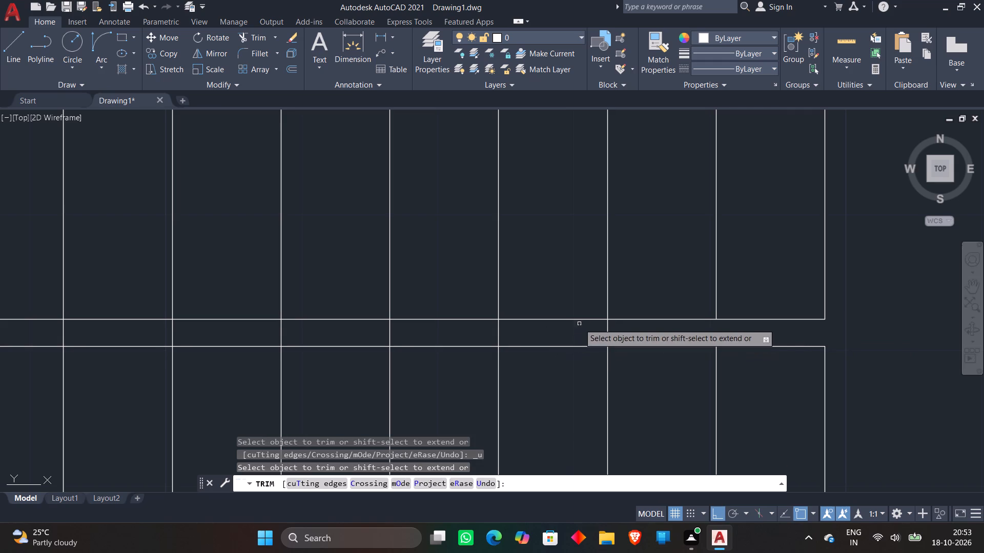
left_click(608, 332)
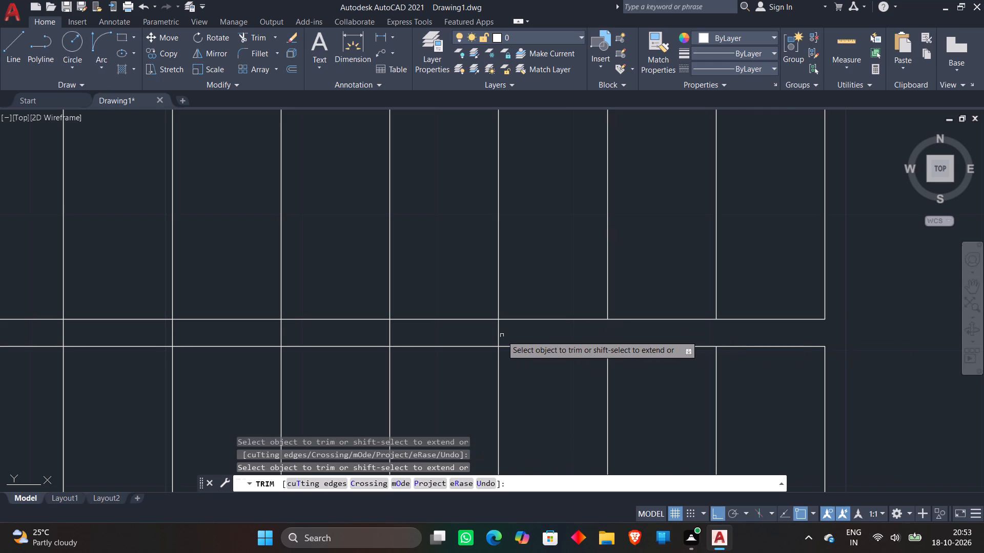
left_click(500, 336)
left_click(390, 334)
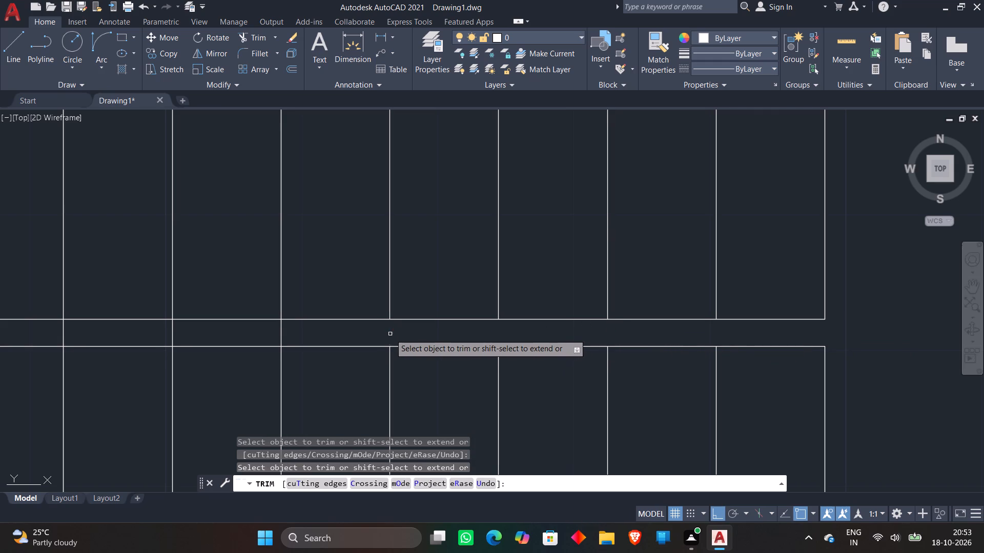
Trim the remaining tread lines, except the westernmost, between the two stair divider lines.
scroll(389, 330, "down", 2)
scroll(161, 326, "up", 2)
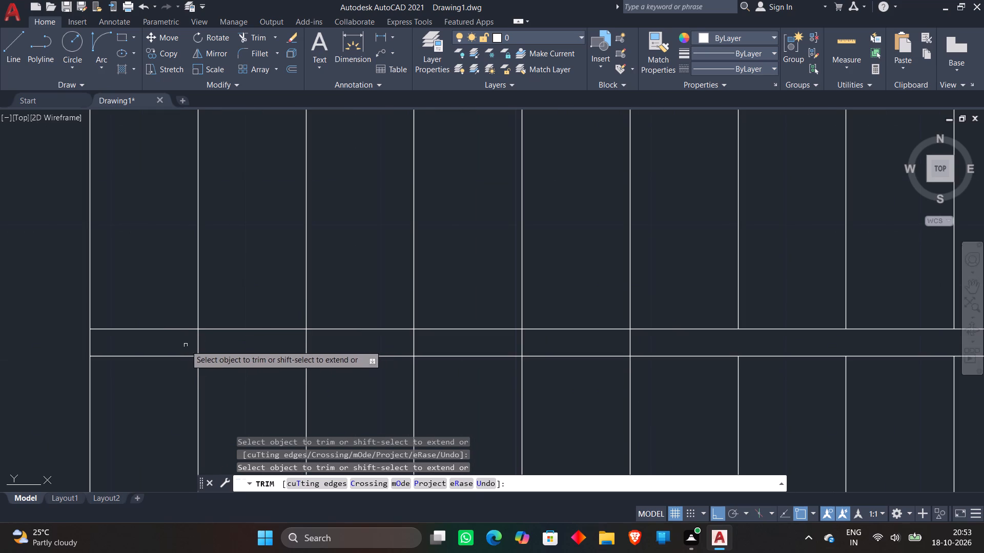
left_click(197, 342)
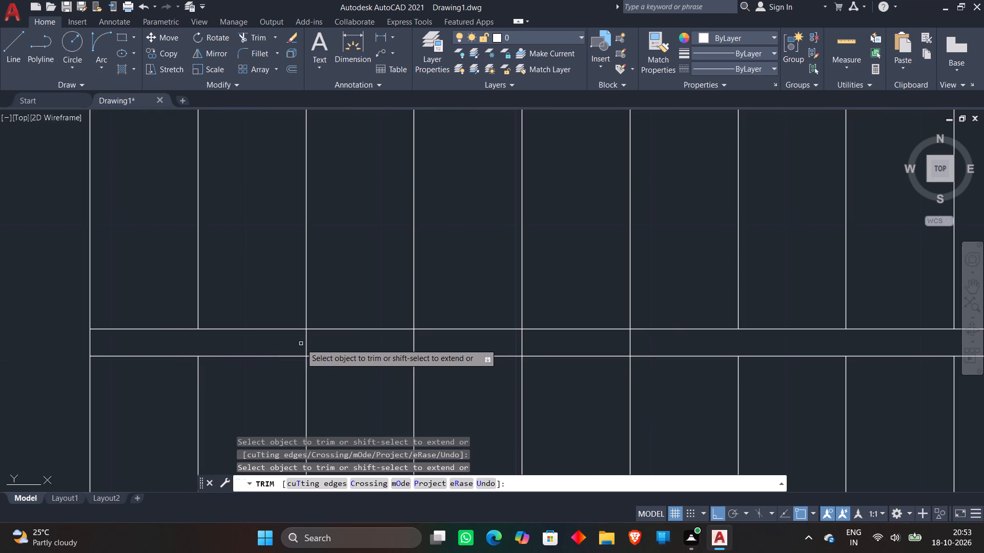
left_click(304, 345)
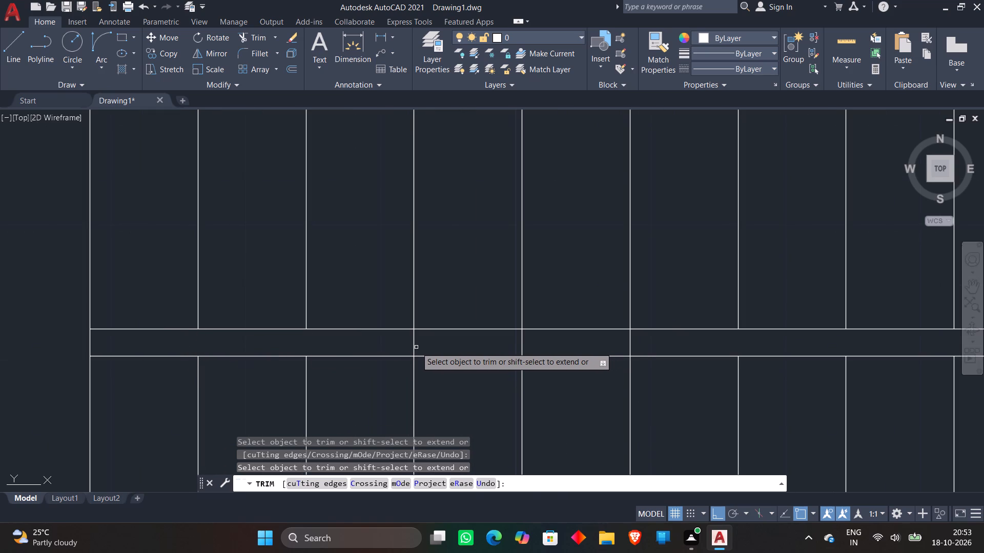
left_click(412, 347)
scroll(467, 337, "down", 1)
middle_click_drag(507, 347, 470, 351)
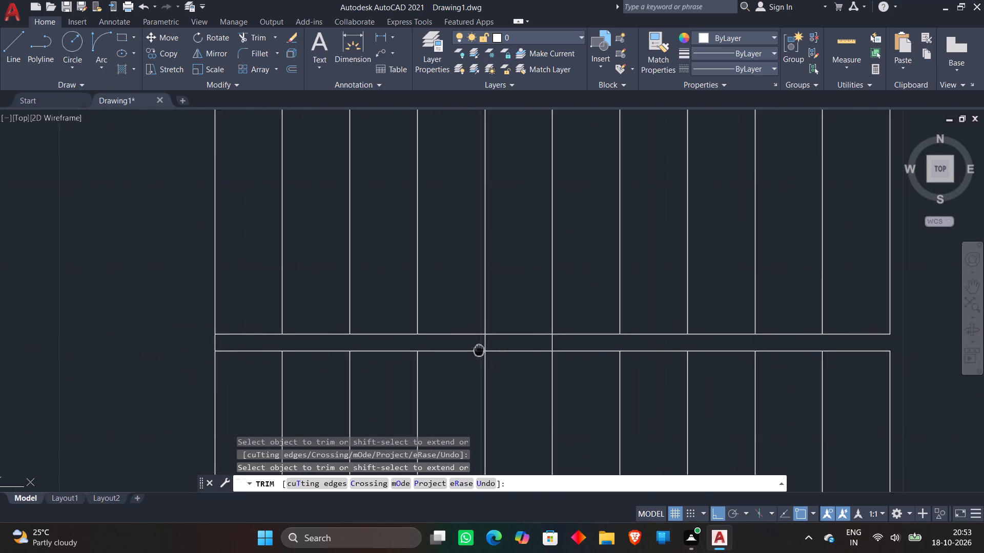
middle_click_drag(470, 351, 407, 358)
scroll(408, 355, "up", 2)
left_click(384, 356)
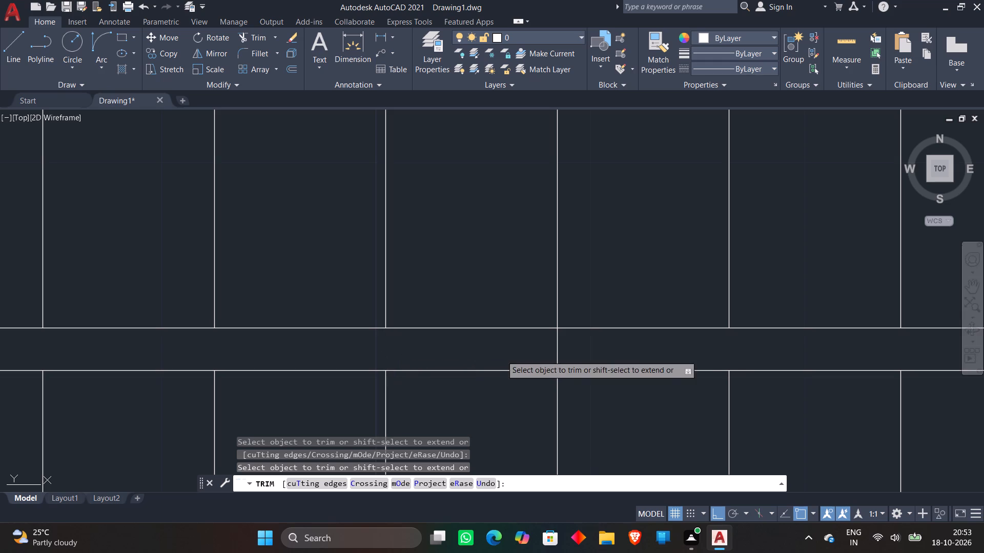
left_click(558, 352)
scroll(602, 350, "down", 1)
middle_click_drag(602, 350, 404, 362)
scroll(587, 324, "down", 2)
key("Escape")
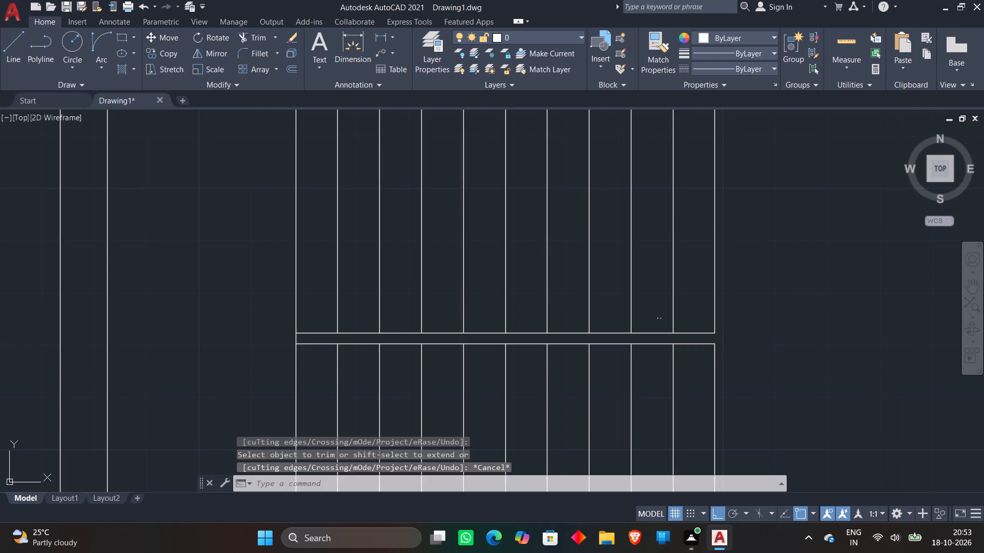
Draw two short horizontal lines across the west wall of the north apartment's small room whose door is in its south wall.
scroll(741, 307, "down", 3)
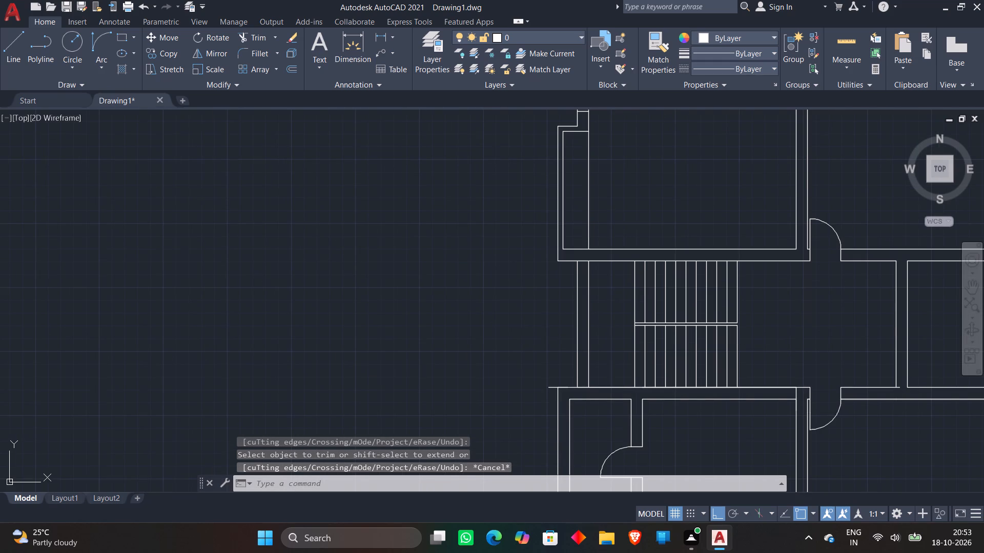
scroll(746, 343, "down", 1)
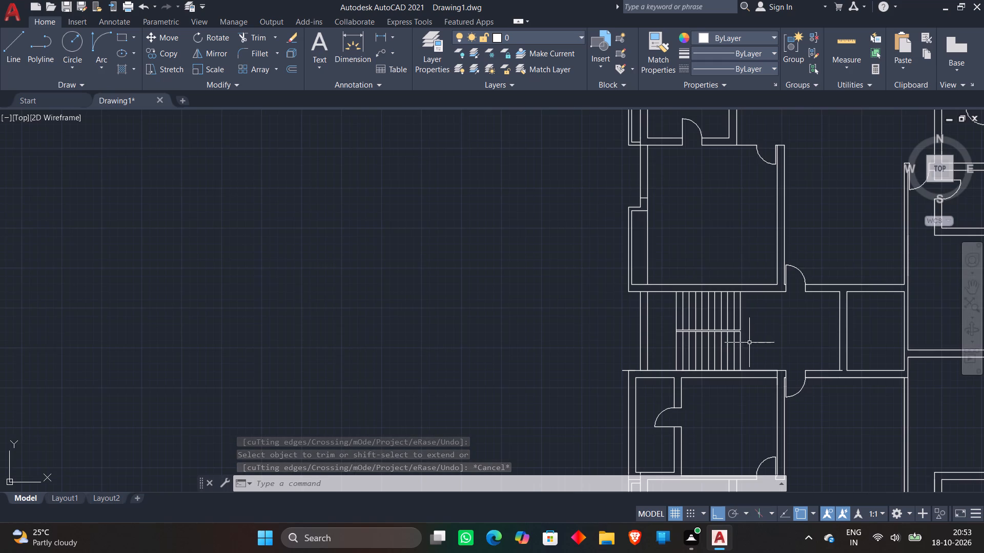
scroll(756, 338, "down", 1)
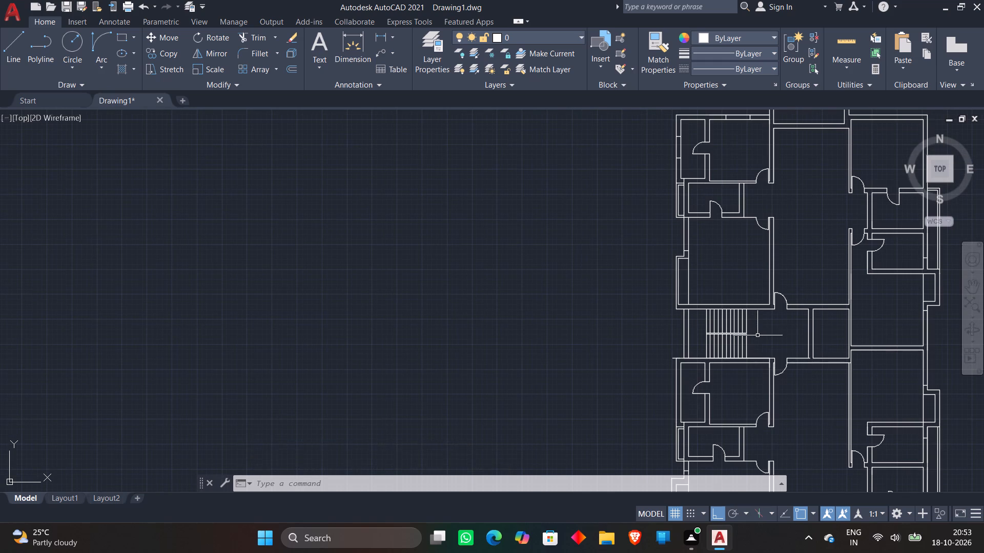
scroll(757, 335, "down", 1)
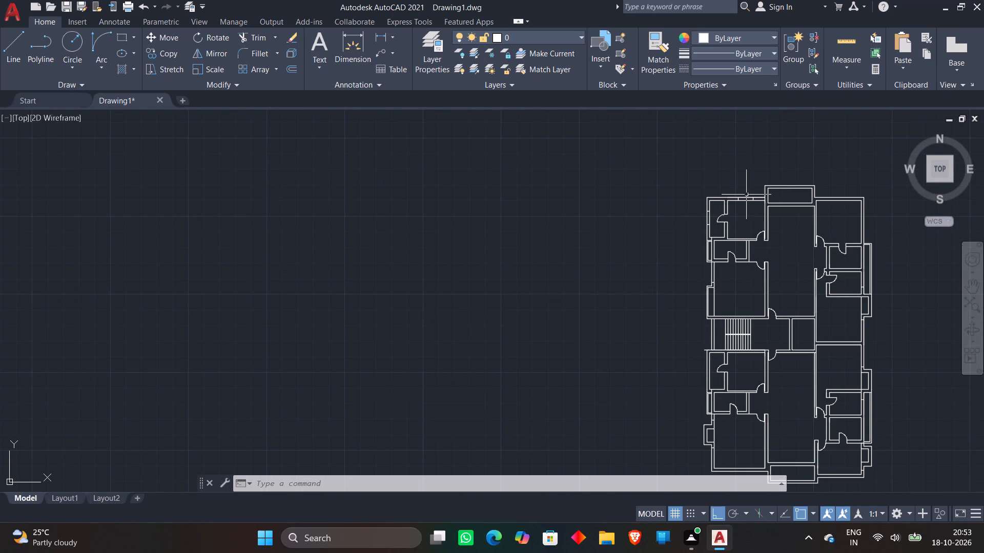
scroll(760, 231, "up", 2)
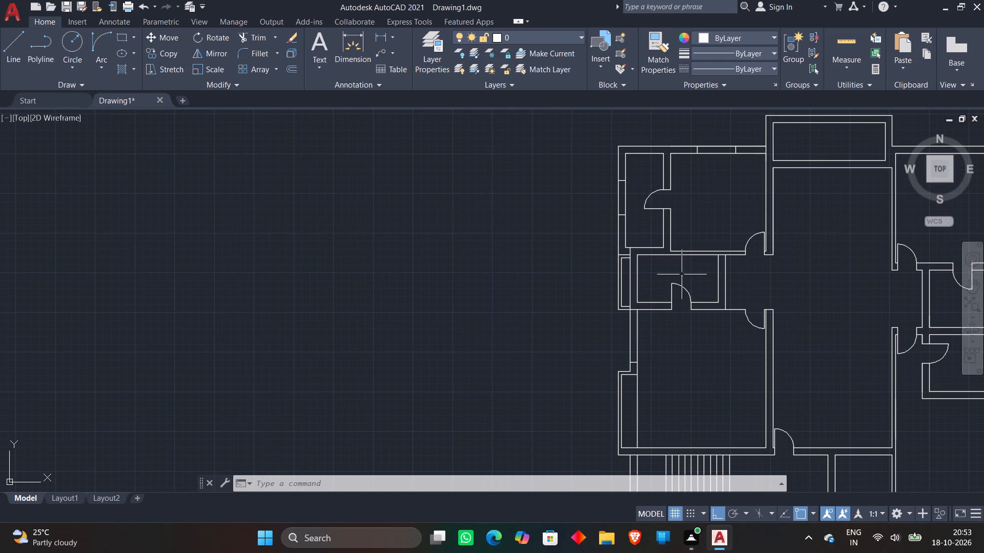
scroll(673, 275, "up", 1)
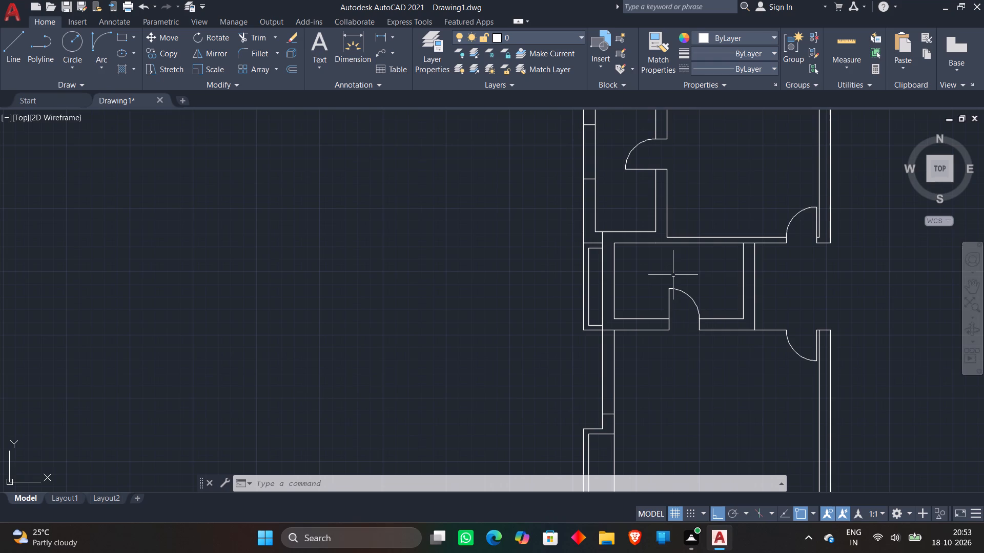
type("l")
key("space")
scroll(630, 275, "up", 2)
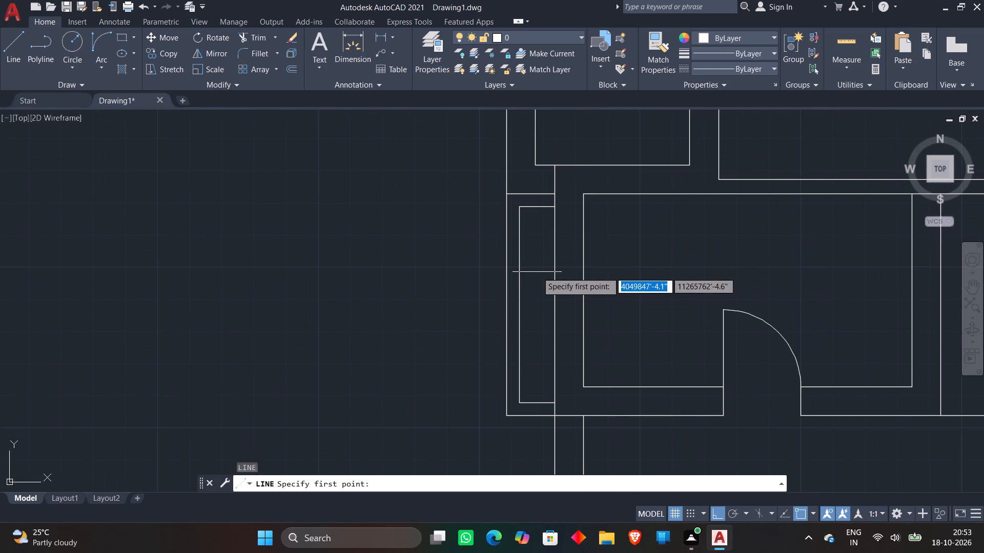
left_click(540, 247)
left_click(609, 247)
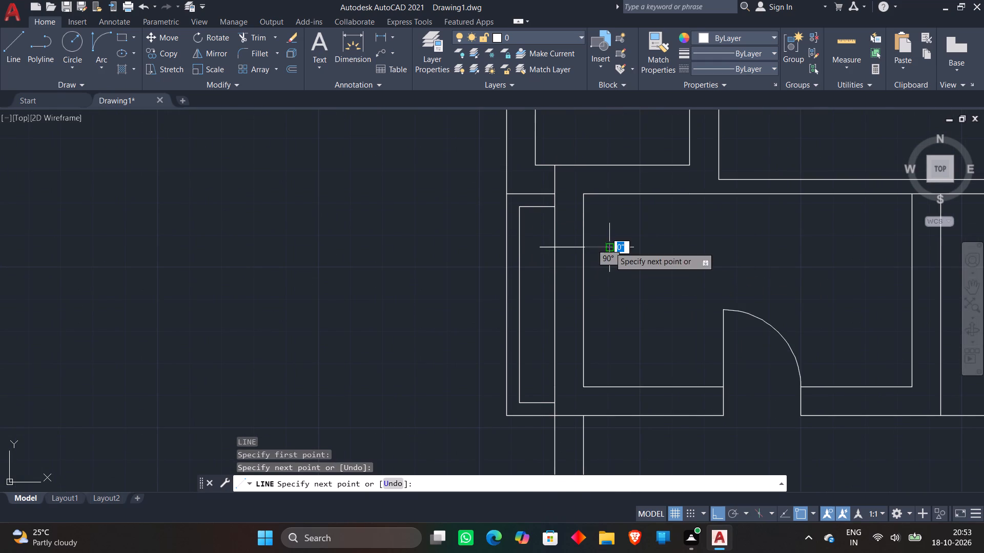
key("Escape")
key("space")
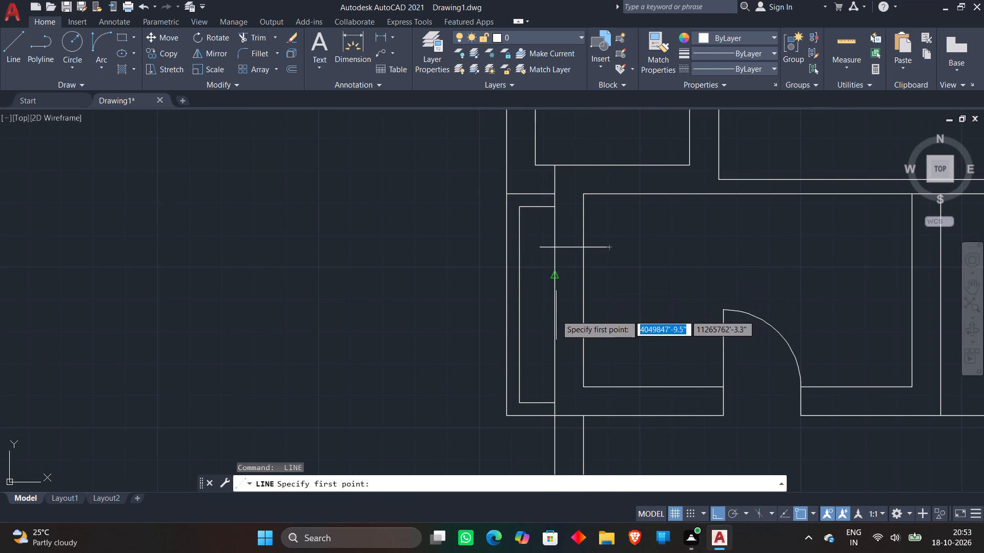
left_click(542, 339)
left_click(626, 334)
key("space")
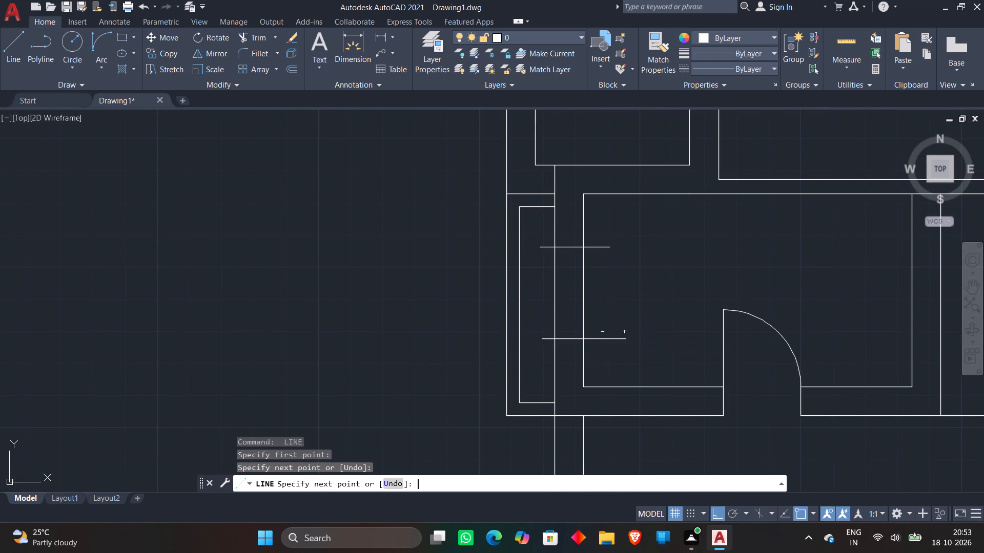
Draw two short vertical lines across the north wall of the north apartment's northeast room to mark an opening.
scroll(647, 311, "down", 3)
middle_click_drag(669, 307, 668, 307)
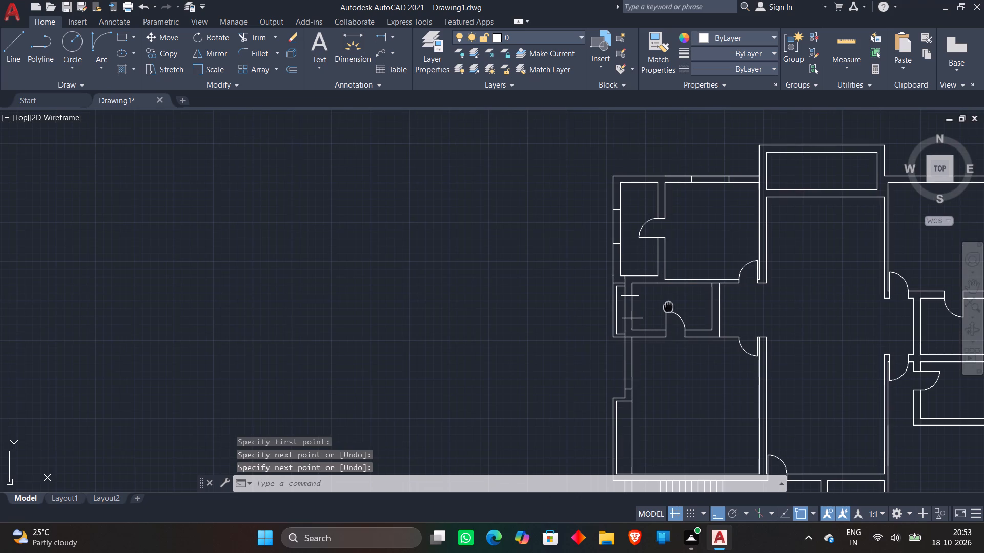
middle_click_drag(668, 307, 345, 387)
scroll(578, 273, "up", 1)
key("space")
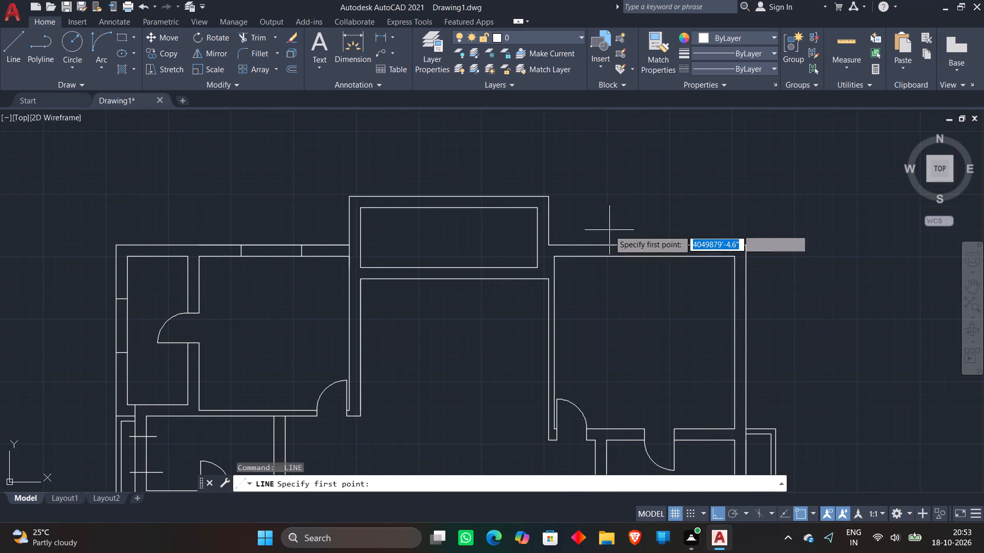
left_click(606, 233)
left_click(609, 270)
key("space")
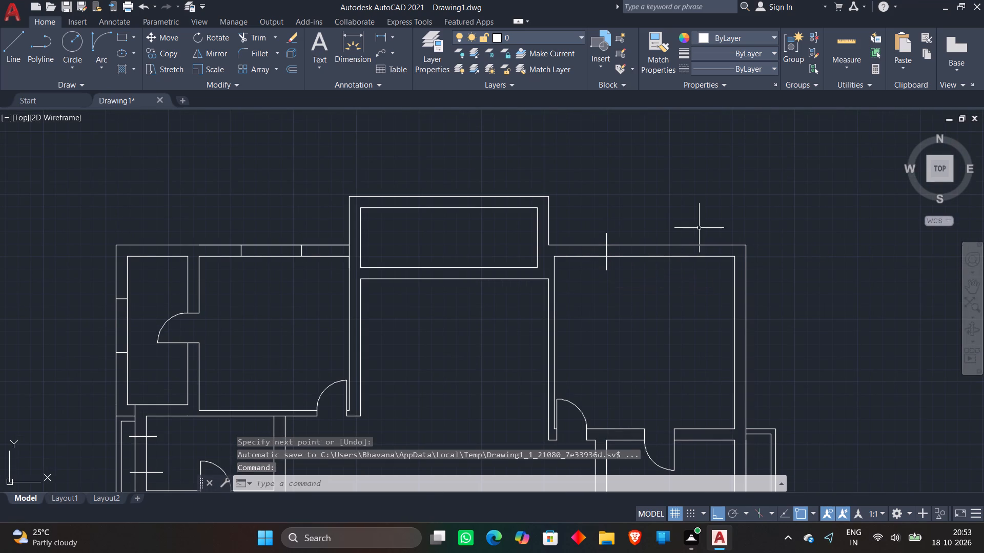
key("space")
left_click(686, 230)
left_click(685, 278)
key("space")
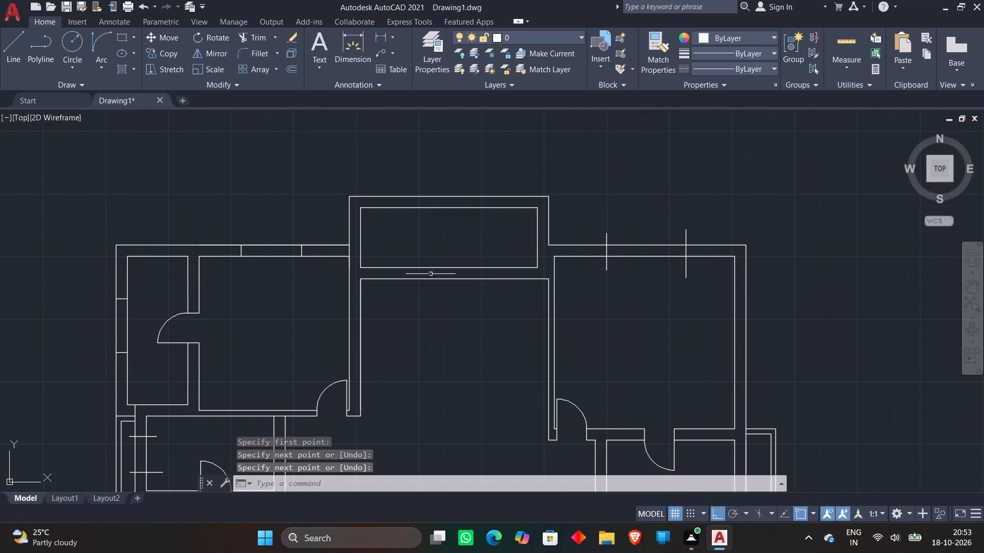
Draw two short vertical lines across the wall between the north balcony and the central hall.
scroll(401, 267, "up", 2)
key("space")
left_click(377, 250)
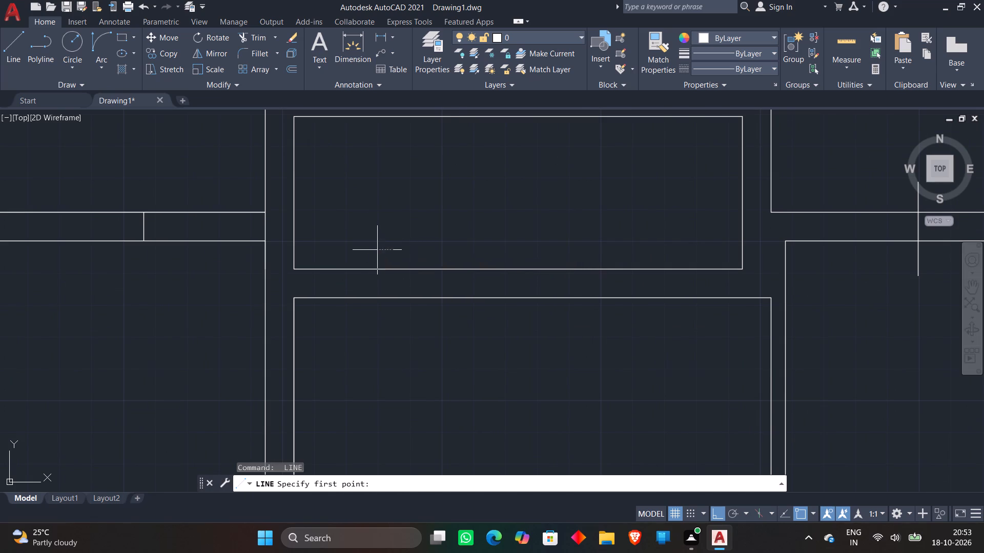
left_click(376, 315)
key("space")
key("space")
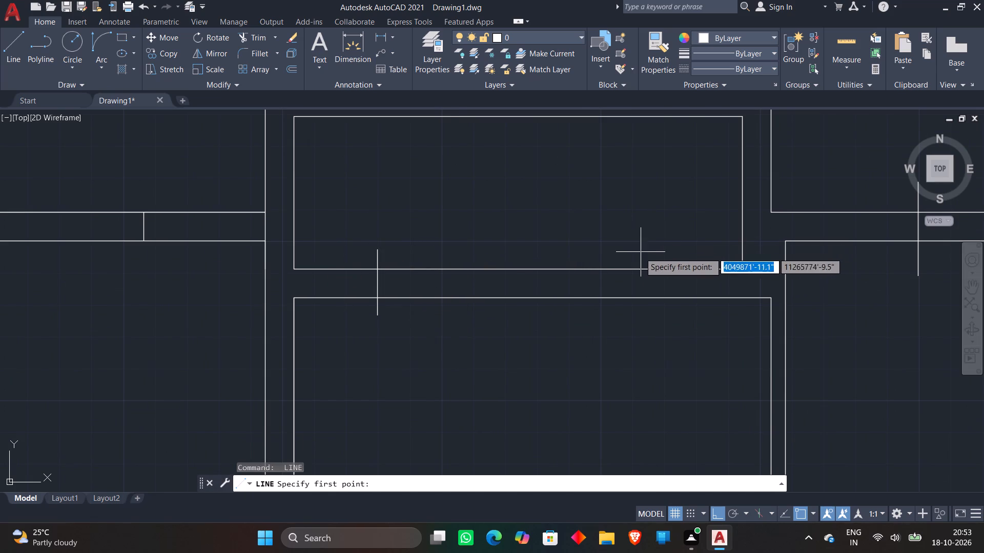
left_click(639, 254)
left_click(640, 338)
key("space")
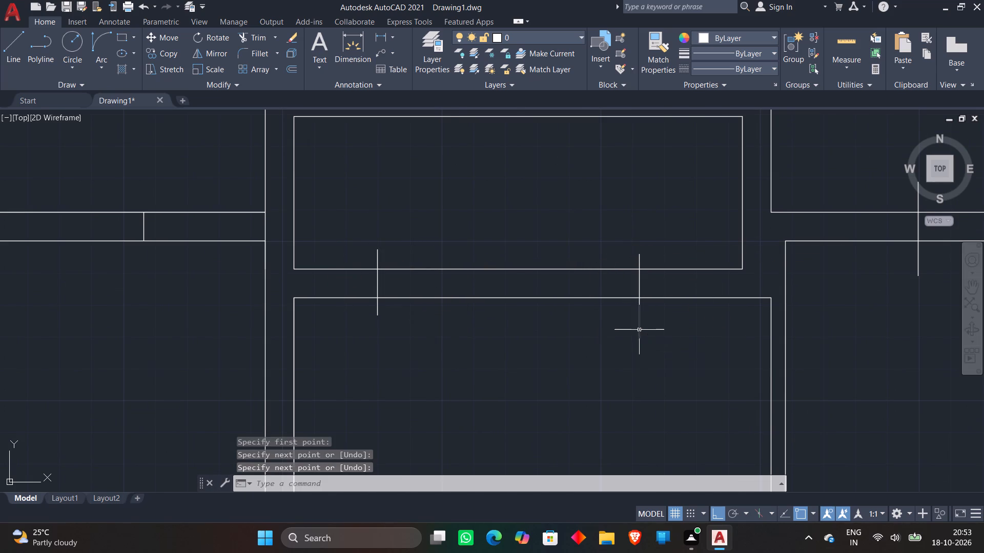
Draw two short horizontal lines across the east wall of the north apartment's northeast room.
scroll(639, 330, "down", 2)
key("space")
middle_click_drag(650, 353, 572, 293)
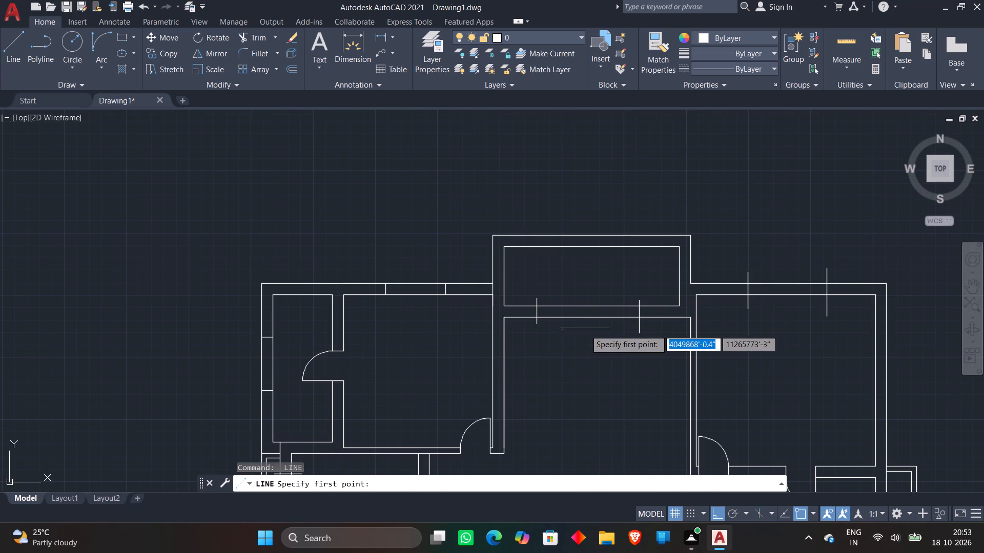
middle_click_drag(593, 343, 476, 254)
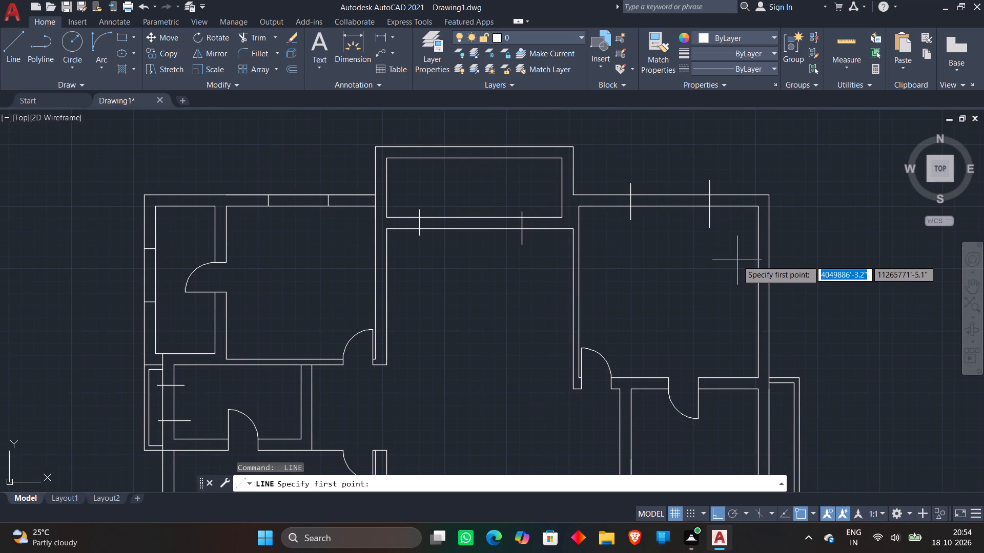
scroll(737, 260, "up", 1)
scroll(737, 260, "down", 1)
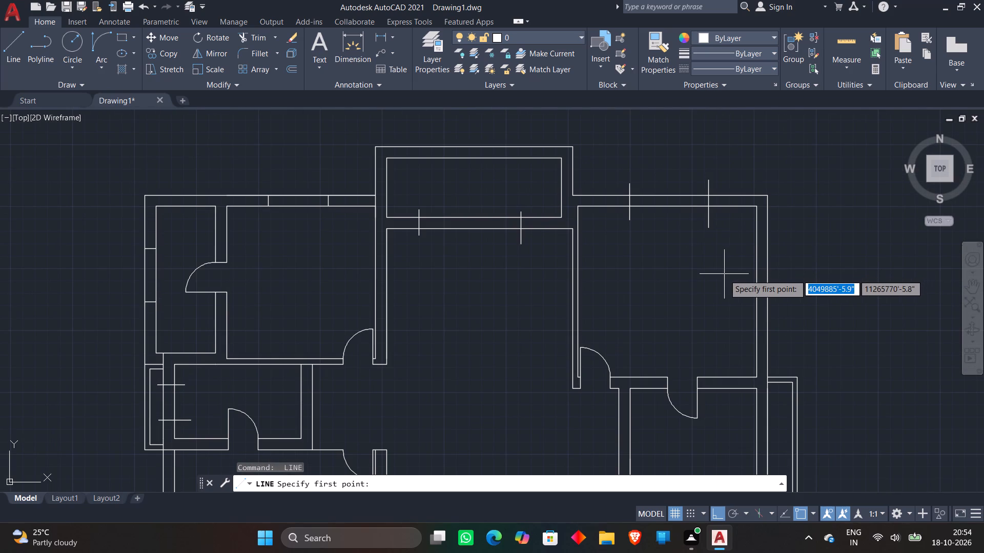
left_click(735, 269)
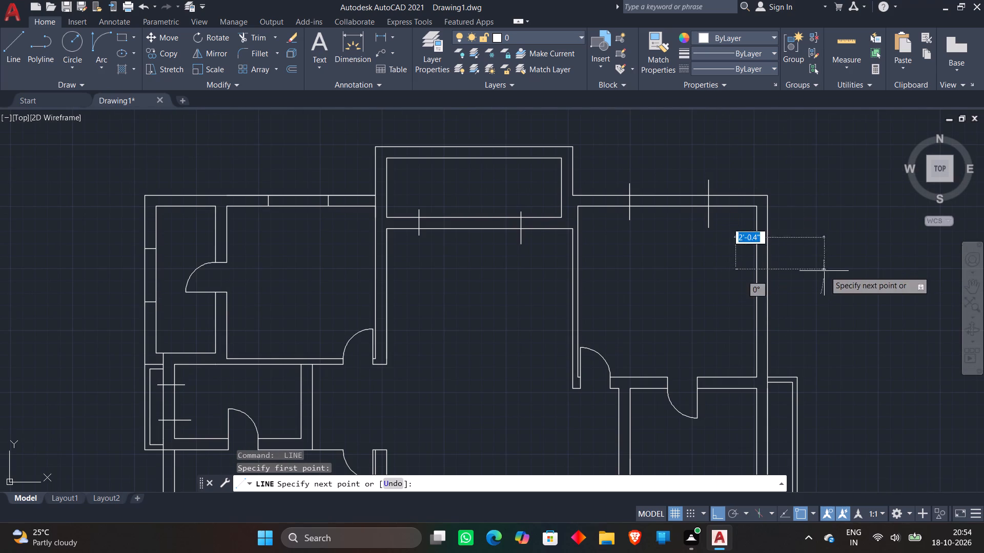
left_click(819, 271)
key("space")
key("space")
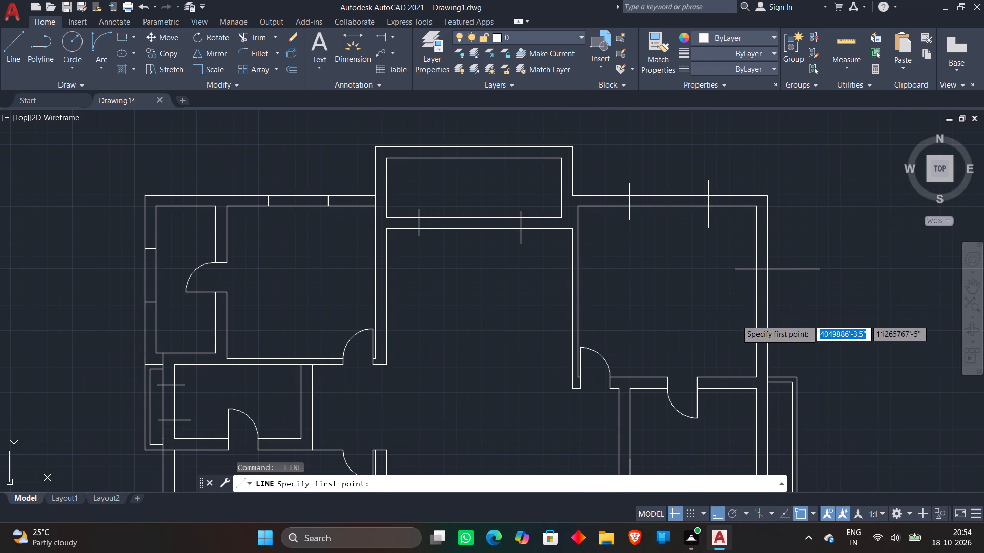
left_click(736, 320)
left_click(792, 314)
key("Escape")
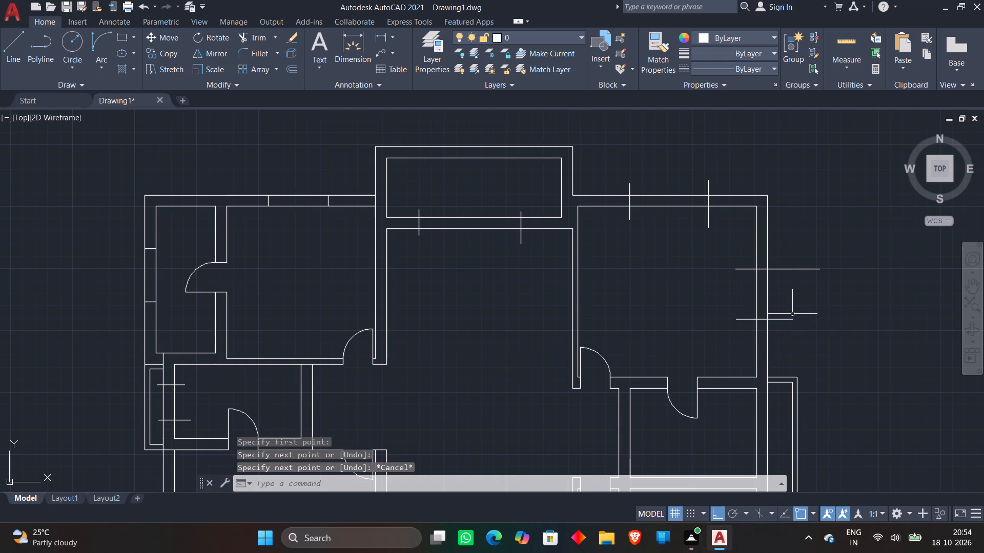
Draw two short horizontal lines across the east wall of the small room directly south of the northeast room.
scroll(731, 316, "down", 2)
middle_click_drag(725, 316, 659, 241)
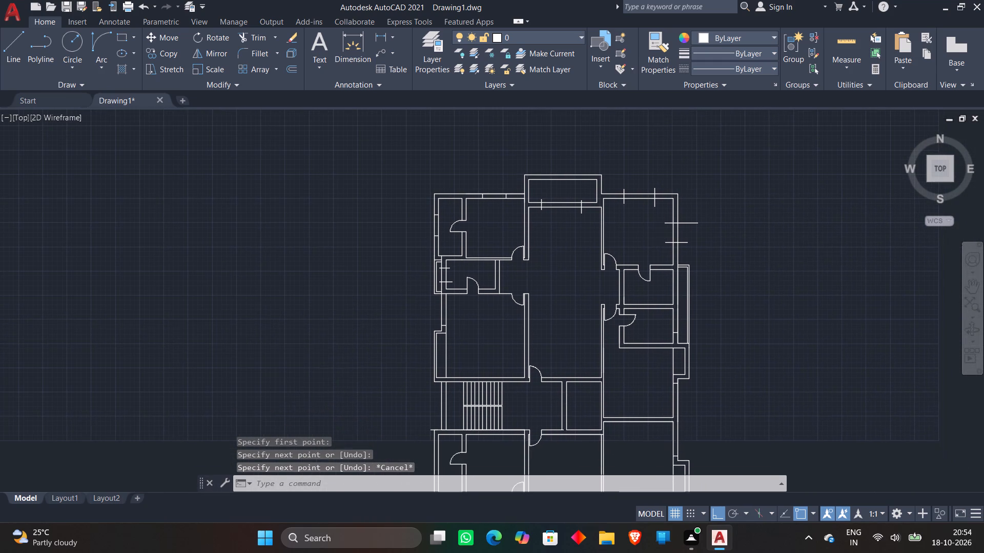
scroll(722, 284, "up", 3)
key("space")
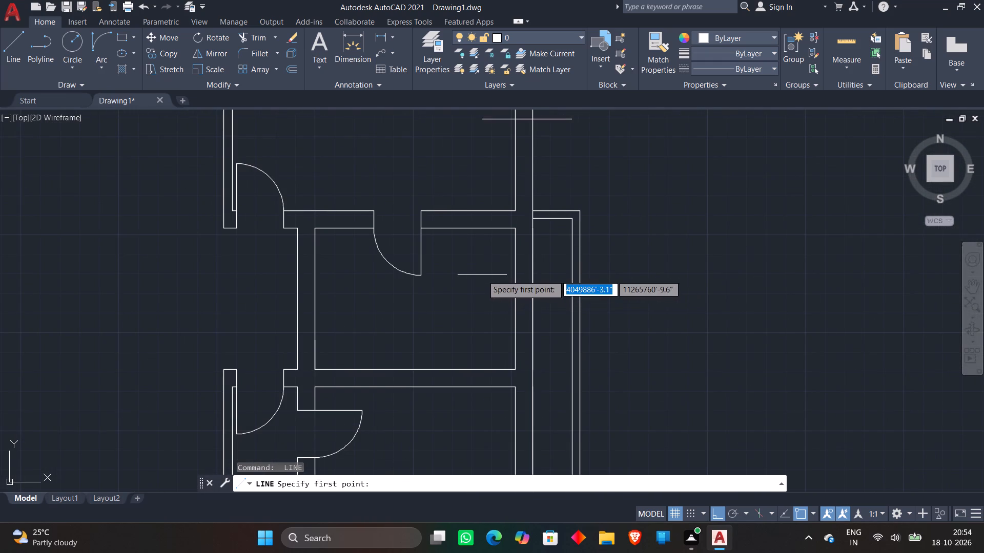
left_click(497, 272)
left_click(549, 269)
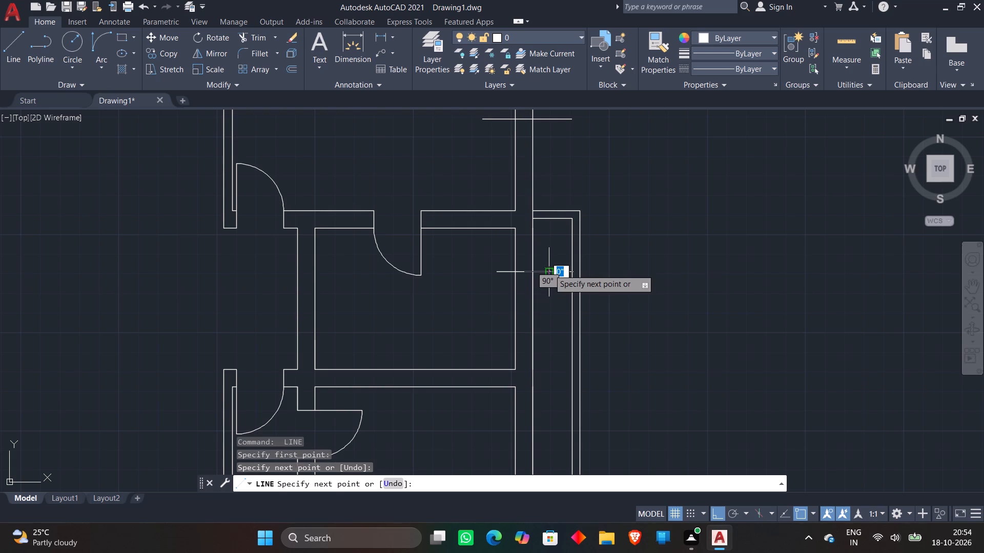
key("space")
key("space")
left_click(502, 331)
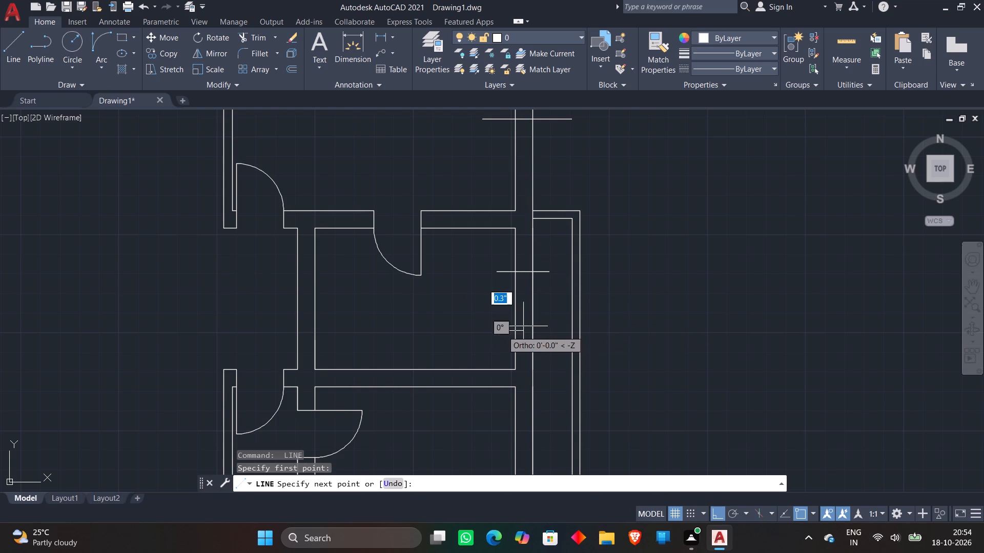
left_click(547, 334)
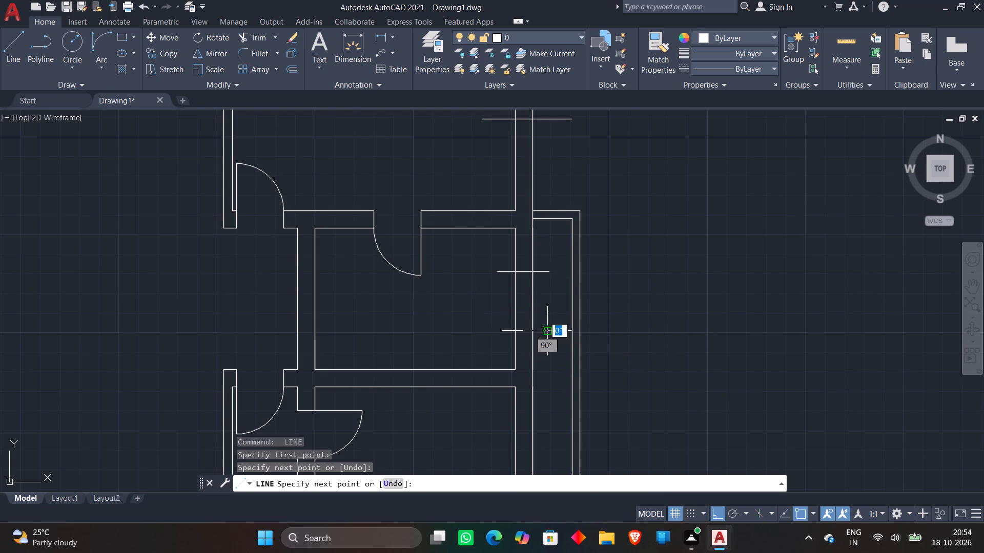
key("Escape")
Draw one short horizontal line across the east wall of the second small room, north of its existing jamb line.
scroll(593, 309, "down", 3)
scroll(597, 329, "up", 2)
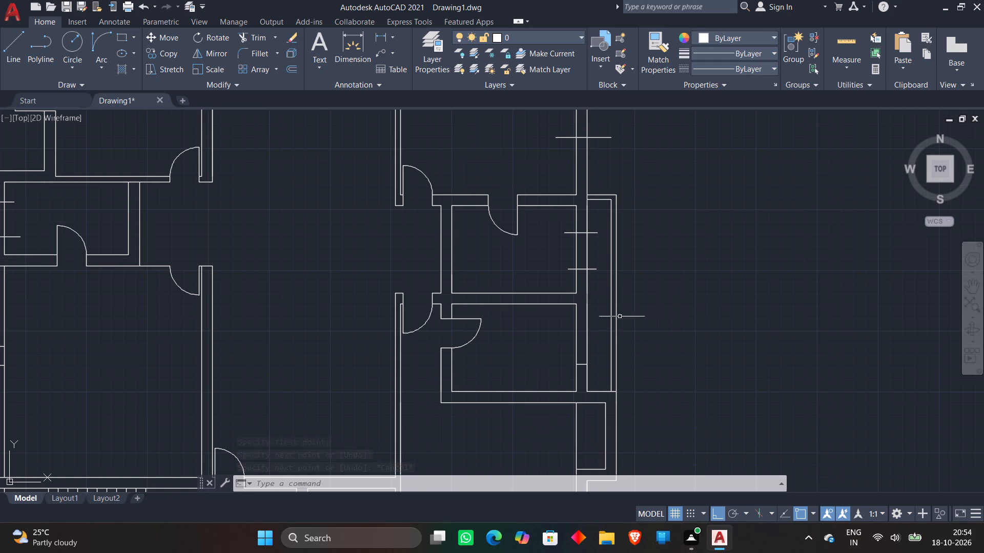
key("space")
scroll(556, 334, "up", 2)
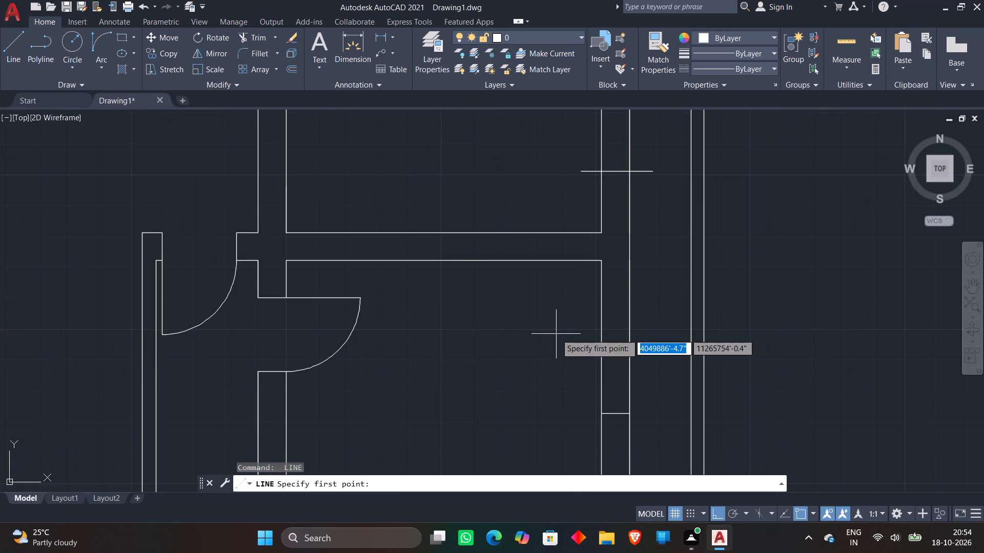
scroll(556, 334, "up", 1)
left_click(592, 313)
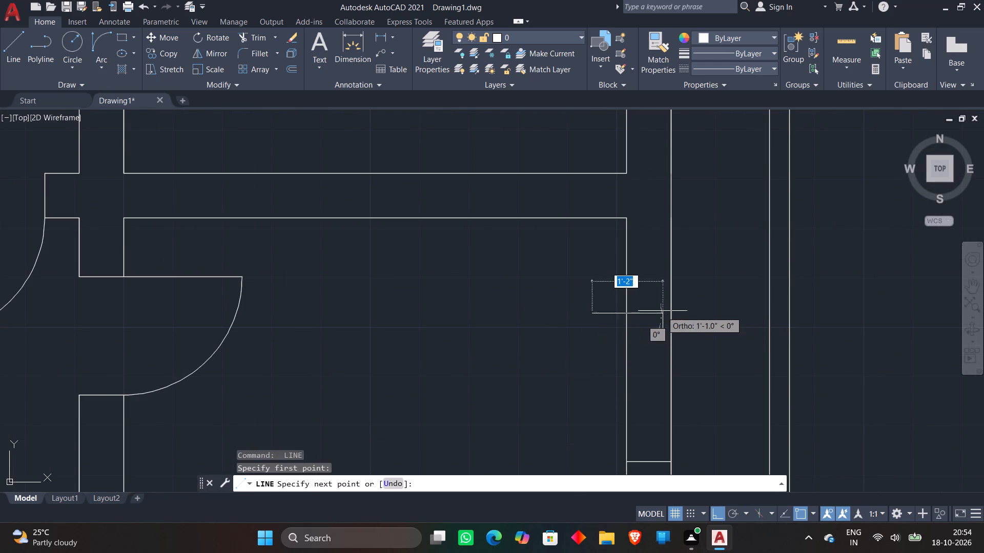
left_click(698, 309)
key("Escape")
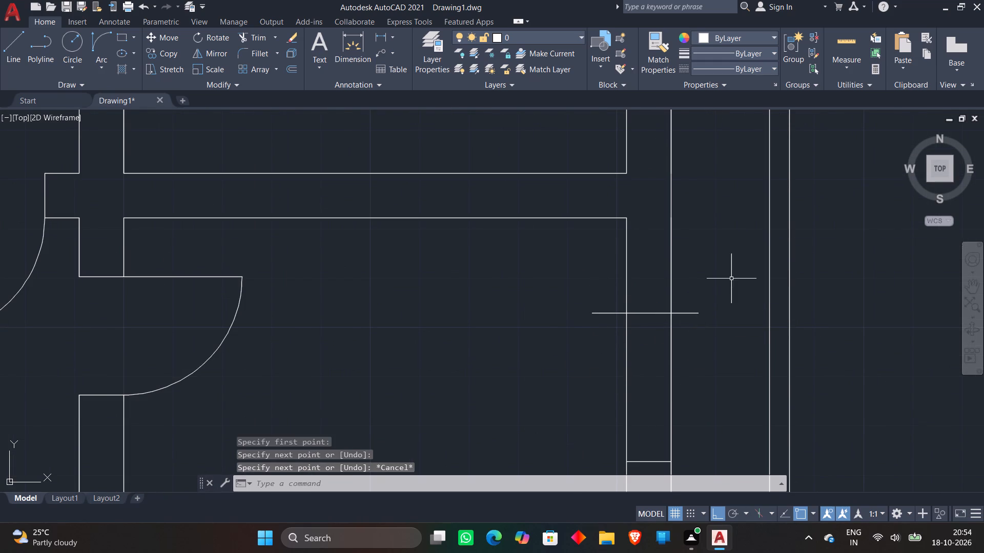
Draw a horizontal line about 3'-11" long across the west wall of the room north of the staircase, above its existing jamb line.
scroll(731, 279, "down", 4)
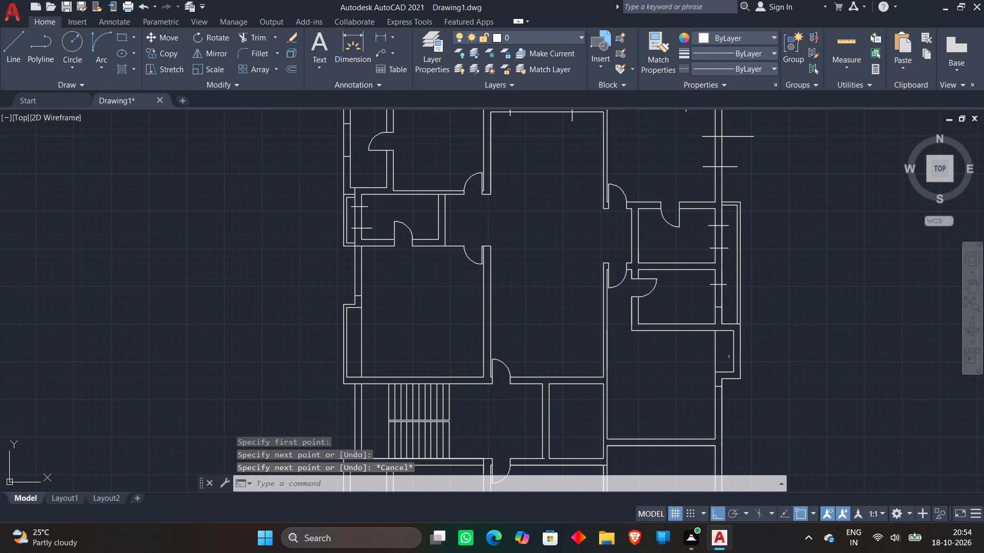
middle_click_drag(399, 326, 444, 292)
scroll(422, 291, "up", 1)
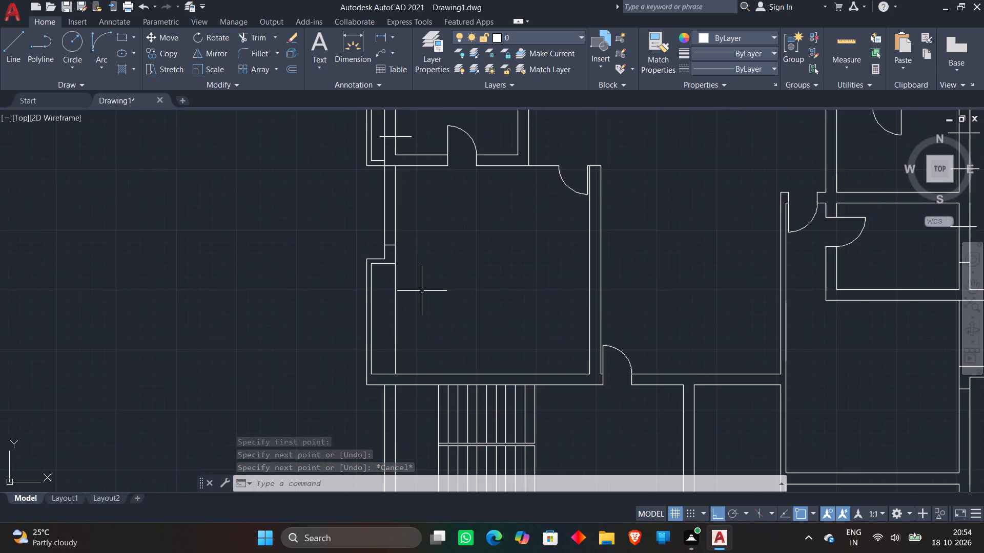
scroll(422, 291, "up", 1)
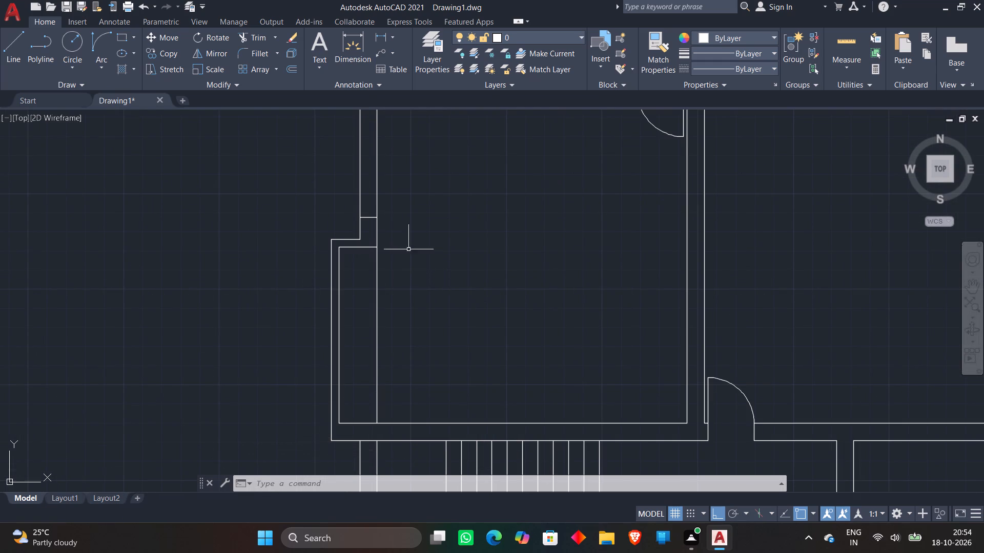
scroll(402, 230, "down", 2)
scroll(407, 204, "up", 2)
key("space")
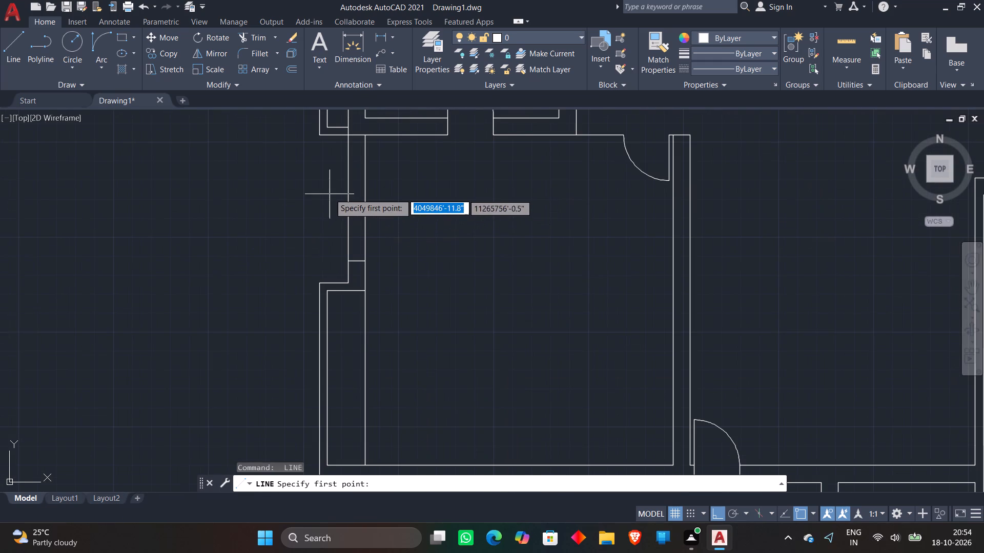
left_click(334, 175)
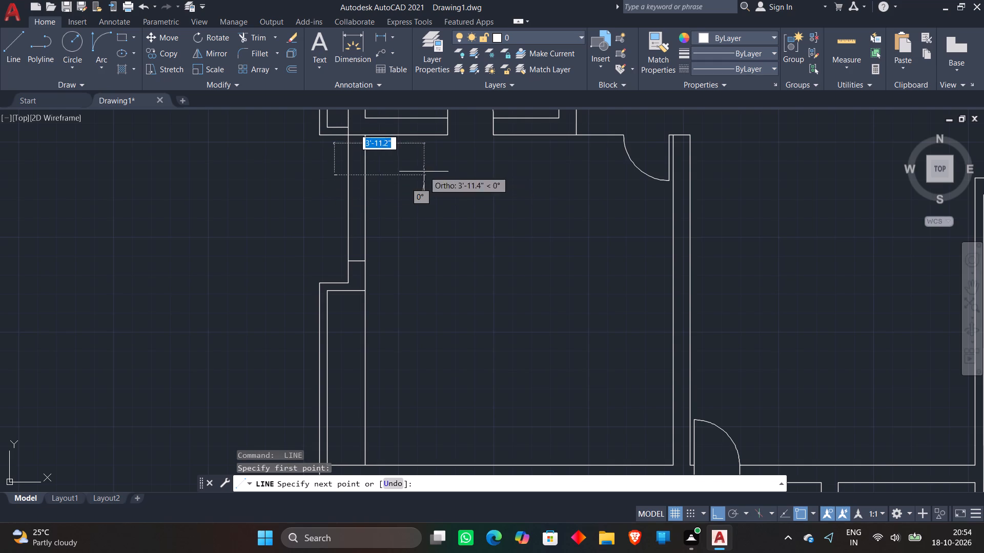
left_click(424, 172)
key("Escape")
Draw two short vertical lines across the wall between the staircase and the room north of it, each starting at a stair tread line.
key("space")
scroll(486, 209, "down", 1)
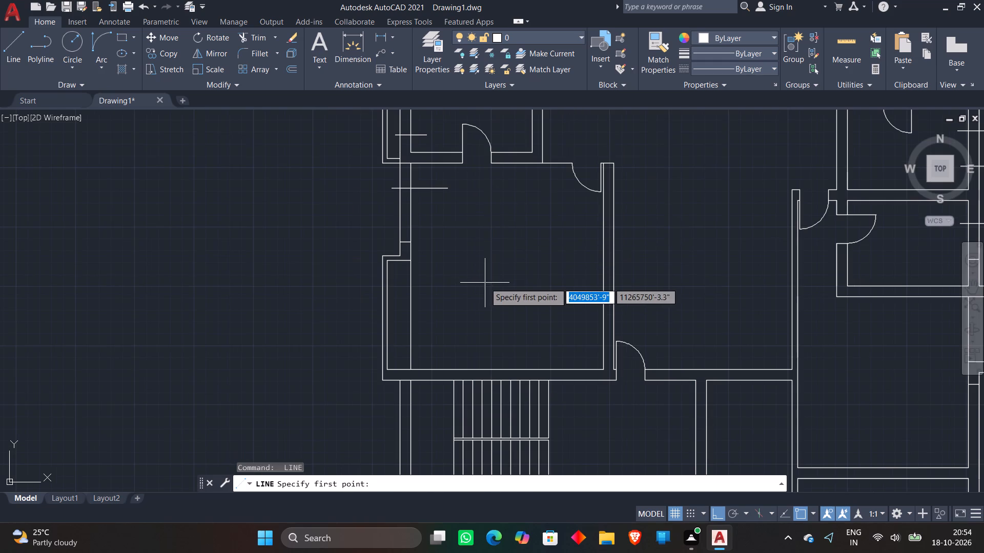
middle_click_drag(485, 284, 499, 214)
scroll(496, 266, "up", 1)
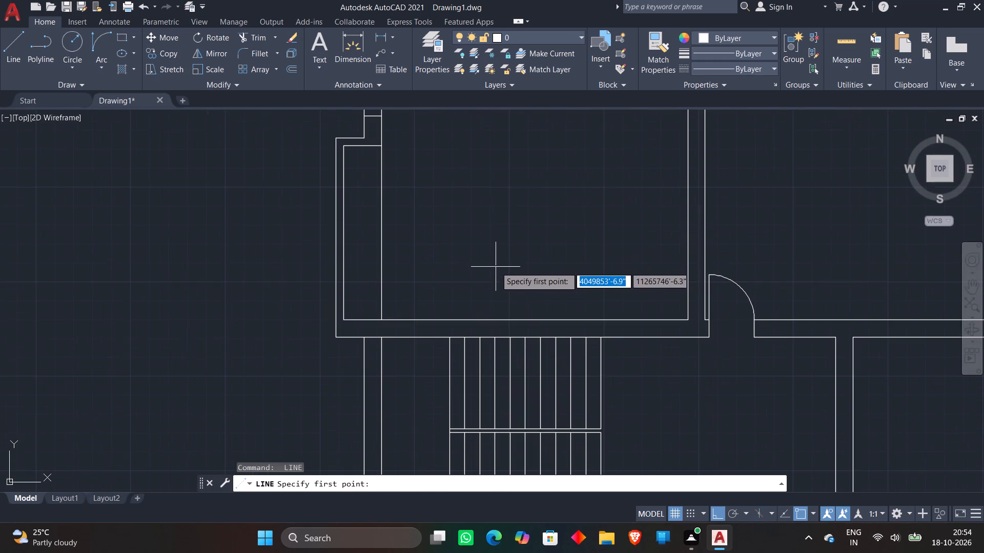
left_click(478, 336)
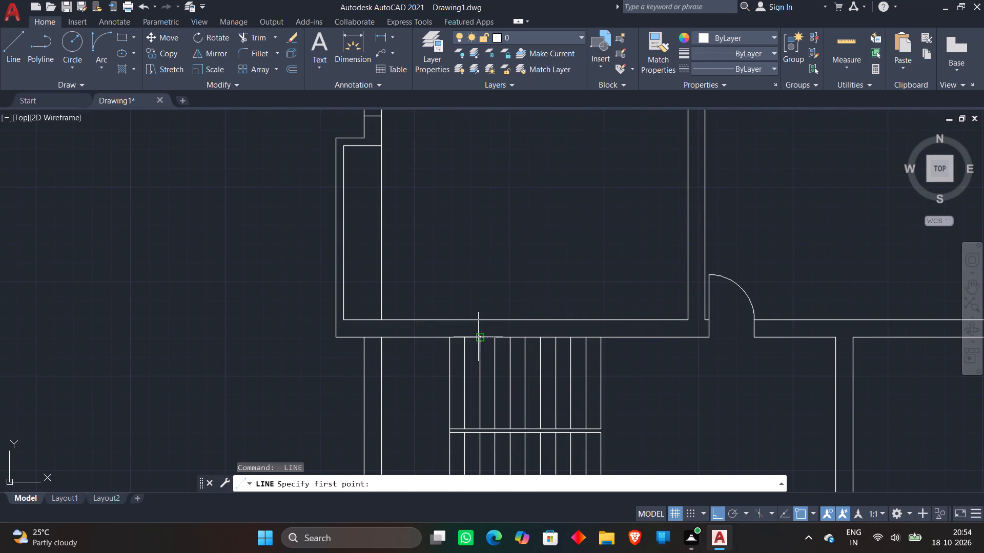
left_click(478, 302)
key("Escape")
key("space")
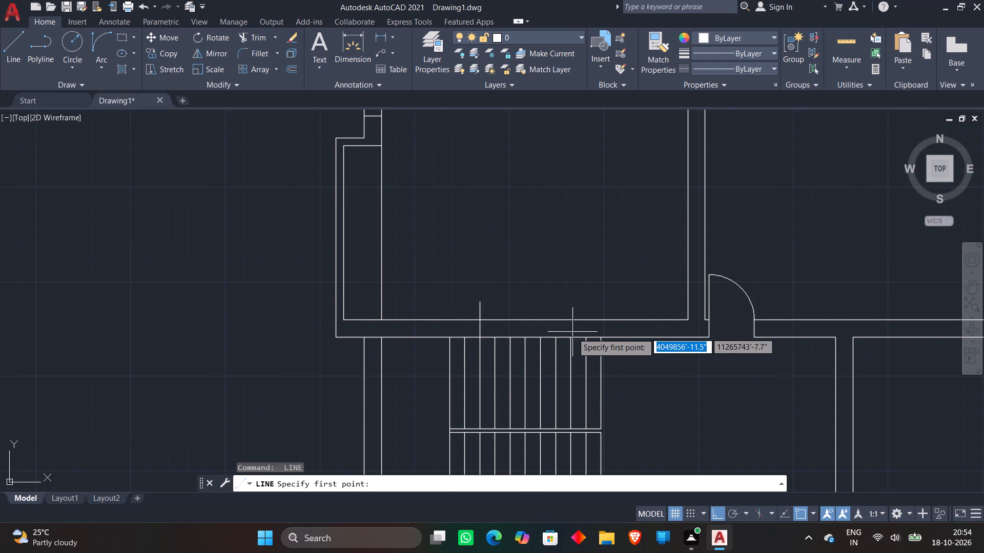
left_click(572, 333)
left_click(570, 314)
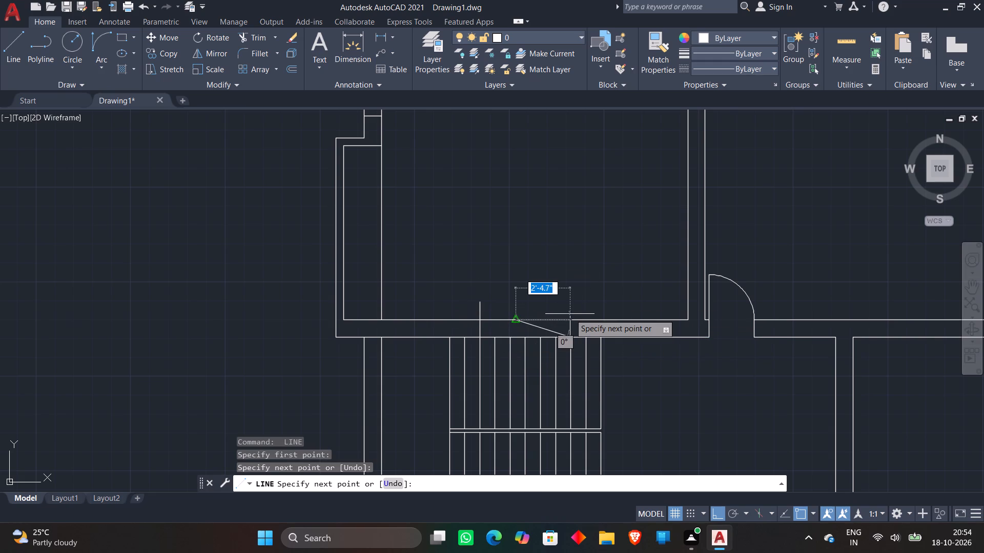
key("ctrl+z")
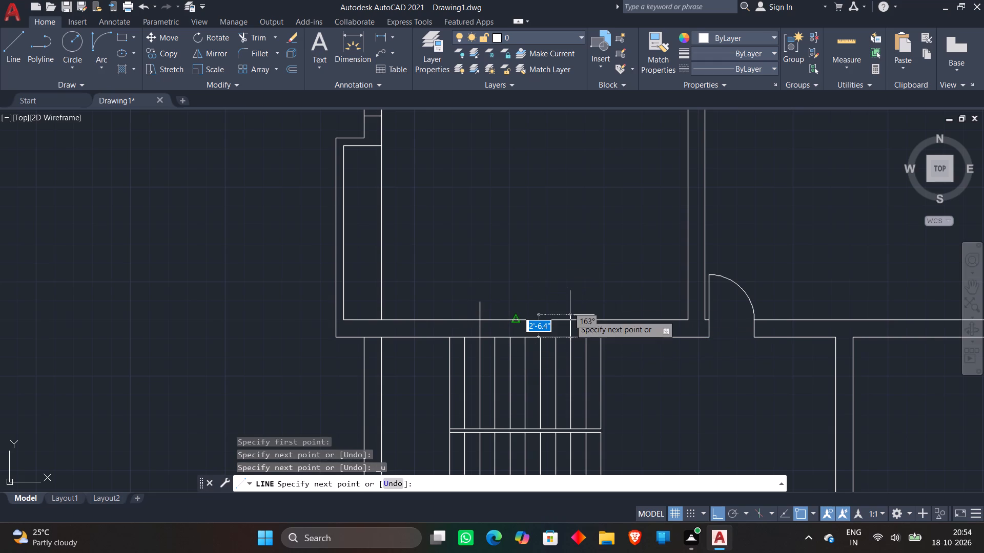
left_click(570, 315)
key("ctrl+z")
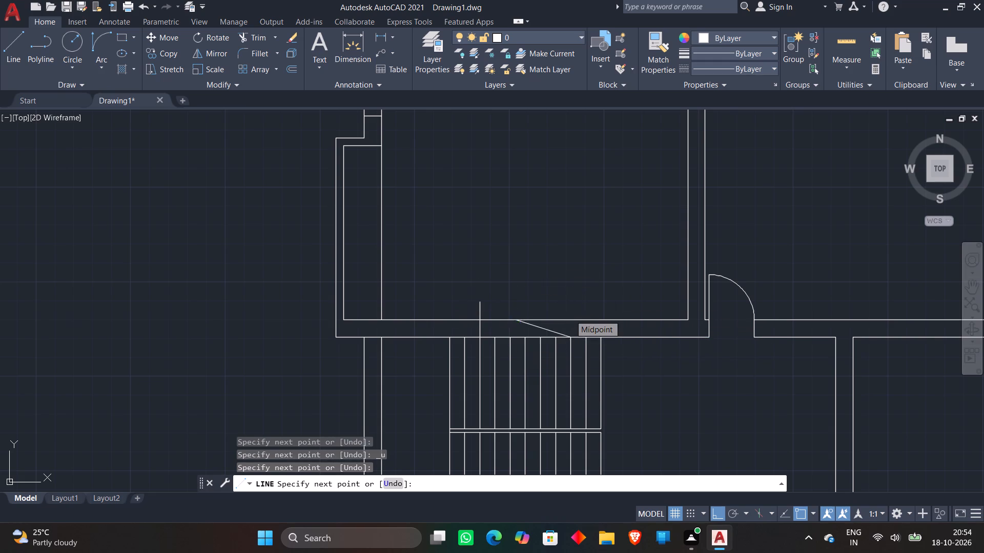
left_click(575, 304)
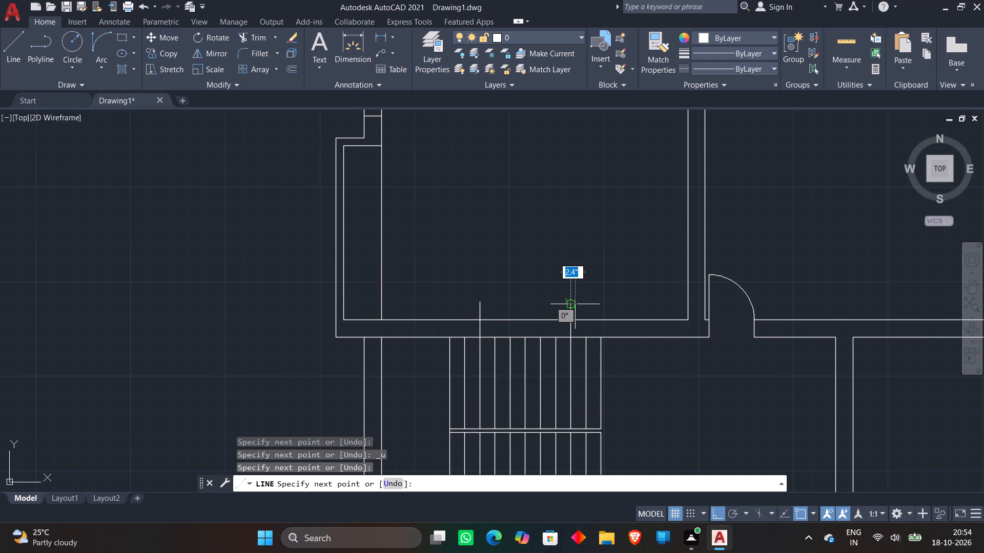
Draw two short horizontal lines across the wall between the stair lobby and the small room east of it, the northern one about 1'-11" long.
key("Escape")
scroll(580, 300, "down", 2)
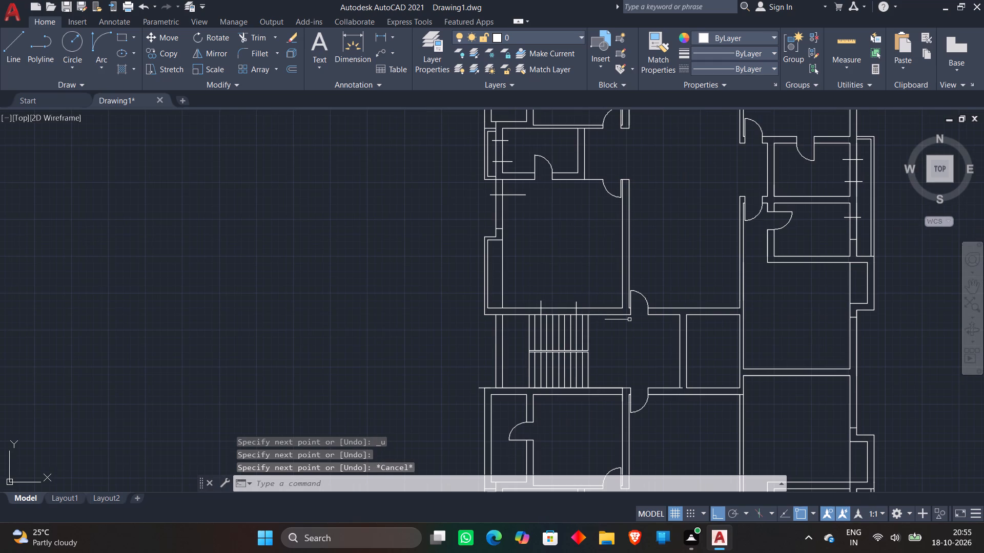
scroll(648, 330, "up", 2)
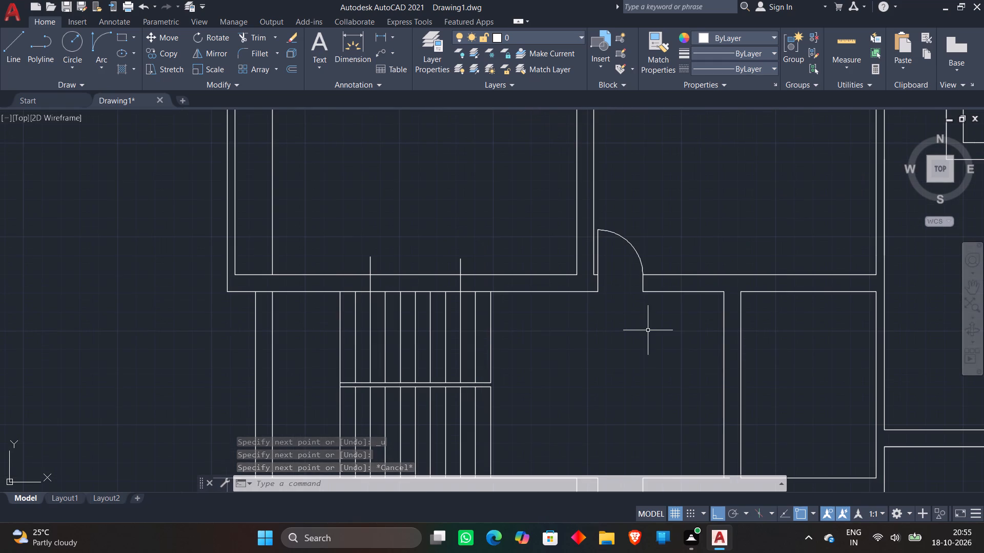
middle_click_drag(648, 330, 516, 311)
key("space")
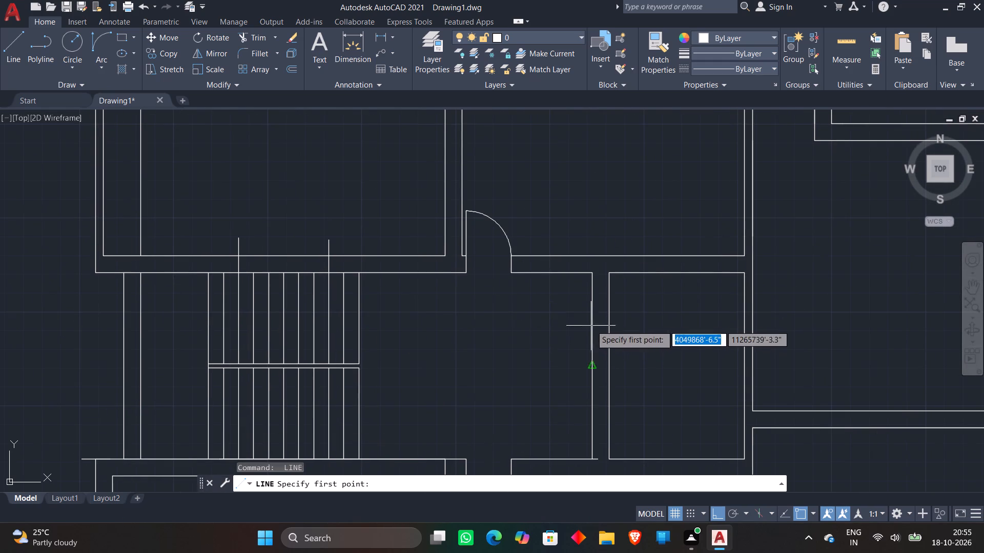
left_click(572, 319)
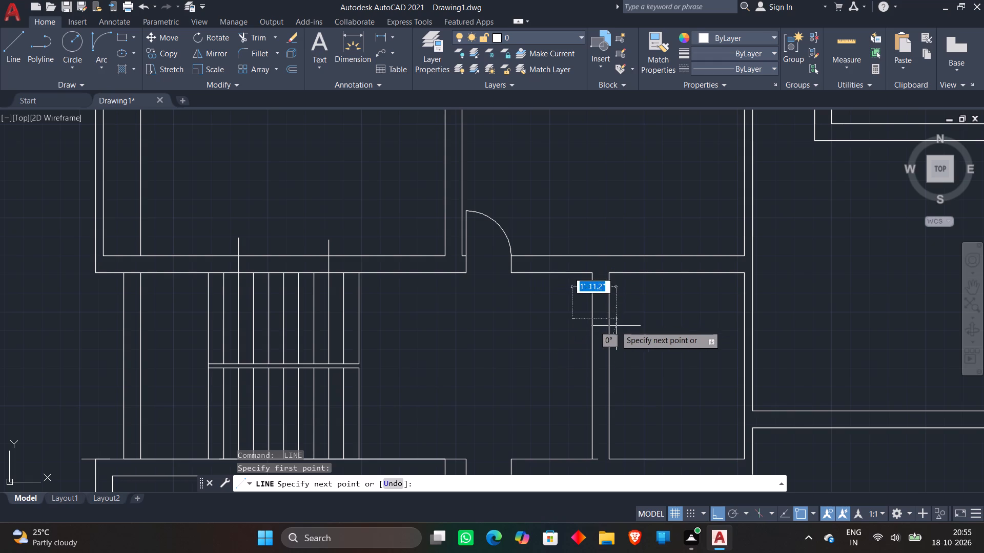
left_click(617, 324)
key("Escape")
key("space")
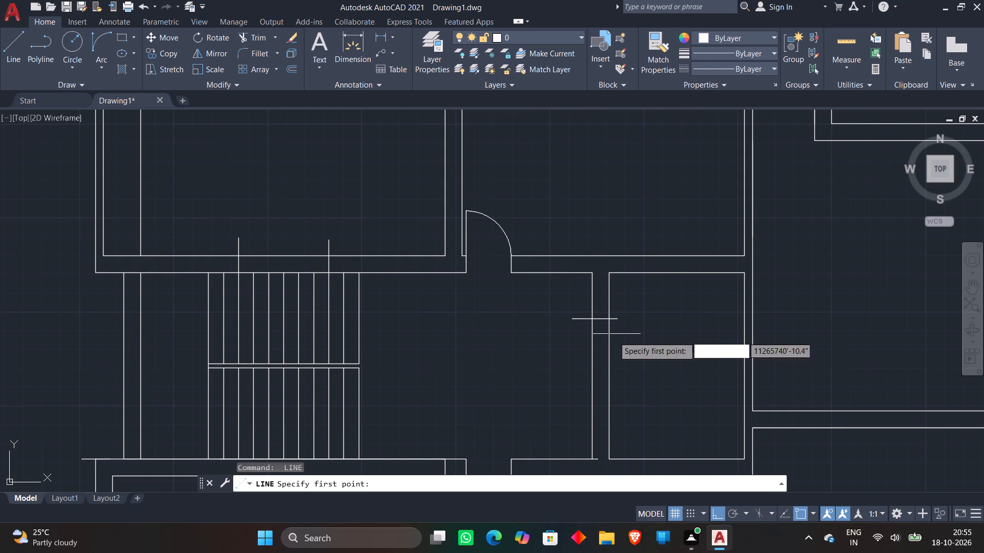
scroll(567, 378, "down", 1)
scroll(576, 395, "up", 1)
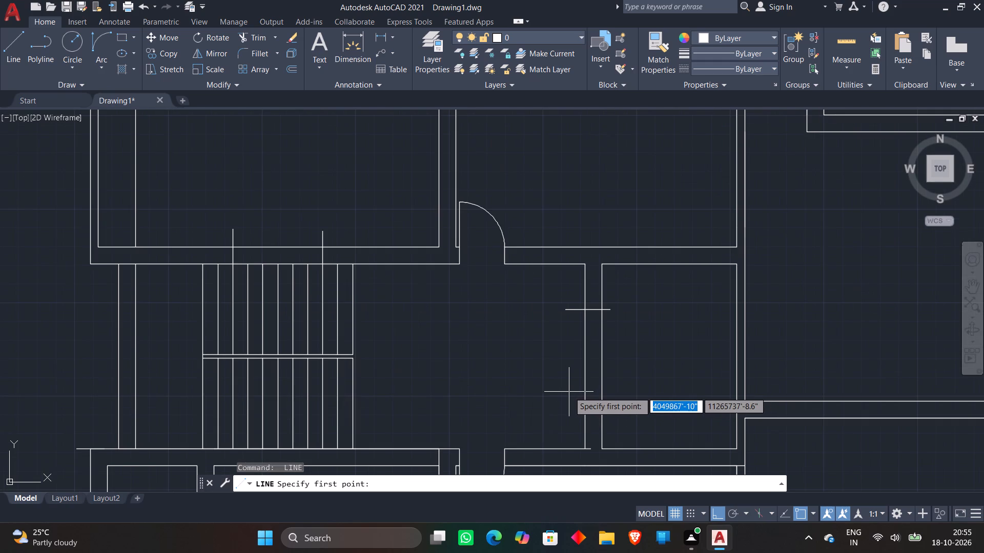
left_click(563, 389)
left_click(633, 390)
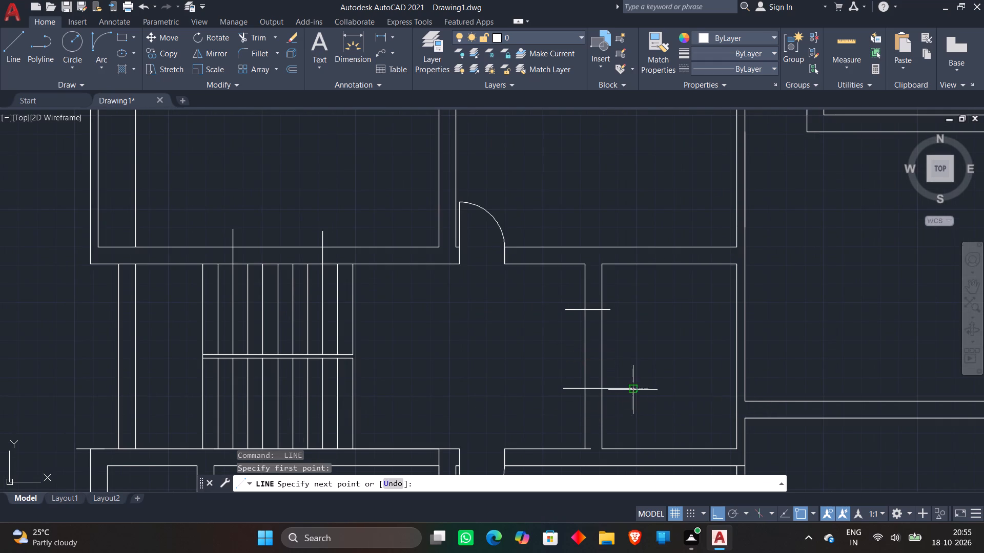
key("Escape")
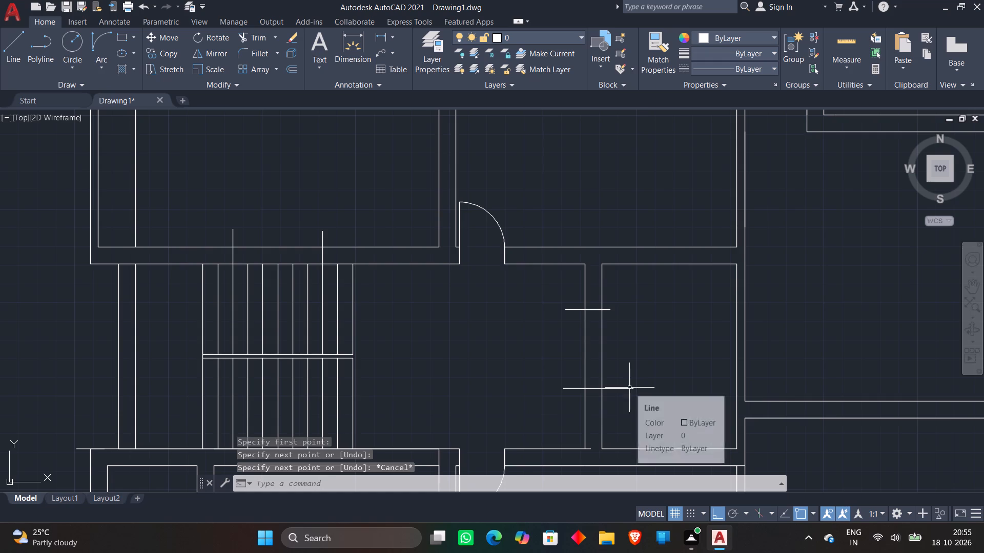
Trim the overhanging line end at the stair lobby's south wall, where it meets the partition to the small east room.
type("tr")
key("space")
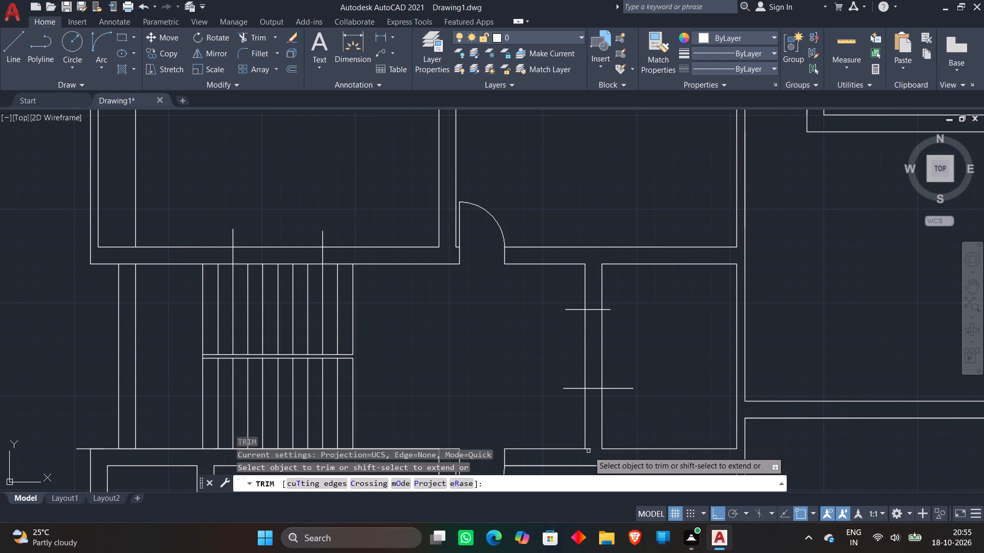
left_click(588, 450)
scroll(536, 380, "down", 1)
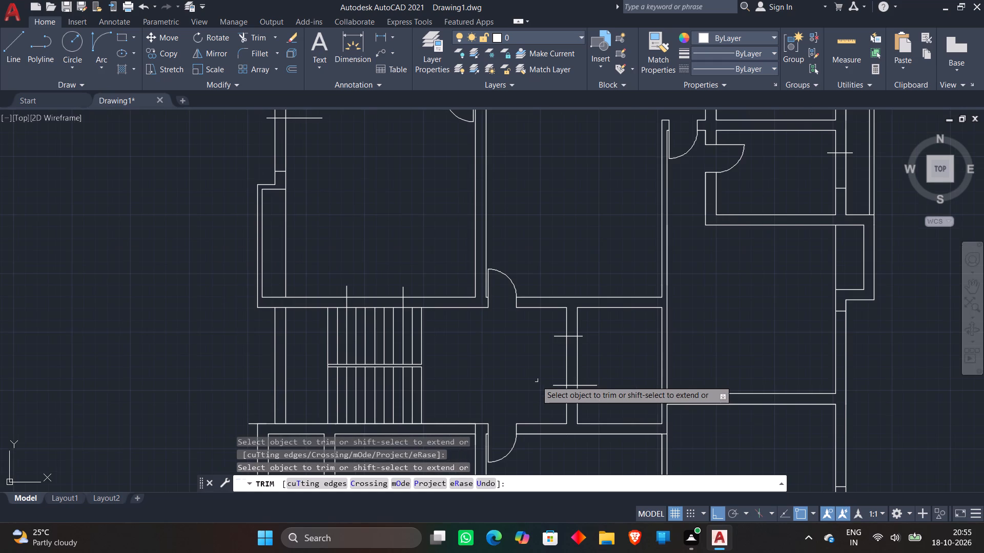
key("Escape")
Draw a short horizontal line across the east wall of the north apartment's southeast room, south of its existing jamb line.
scroll(501, 311, "down", 1)
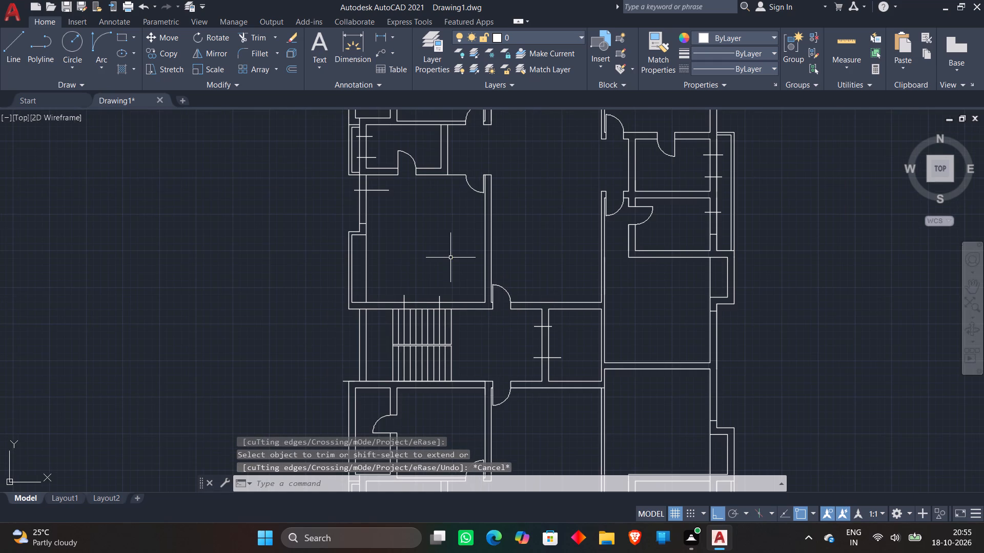
scroll(548, 267, "down", 1)
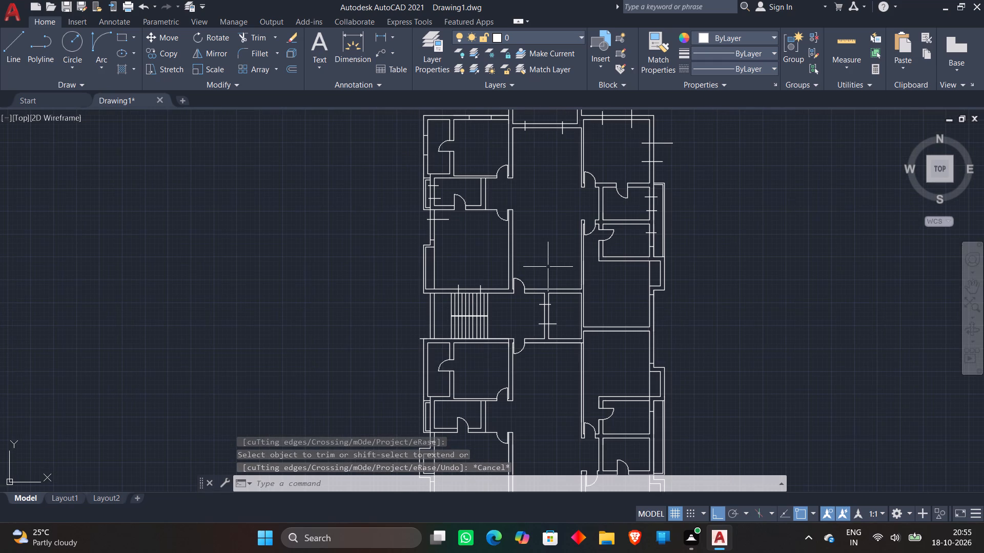
middle_click_drag(548, 267, 537, 241)
scroll(627, 244, "up", 2)
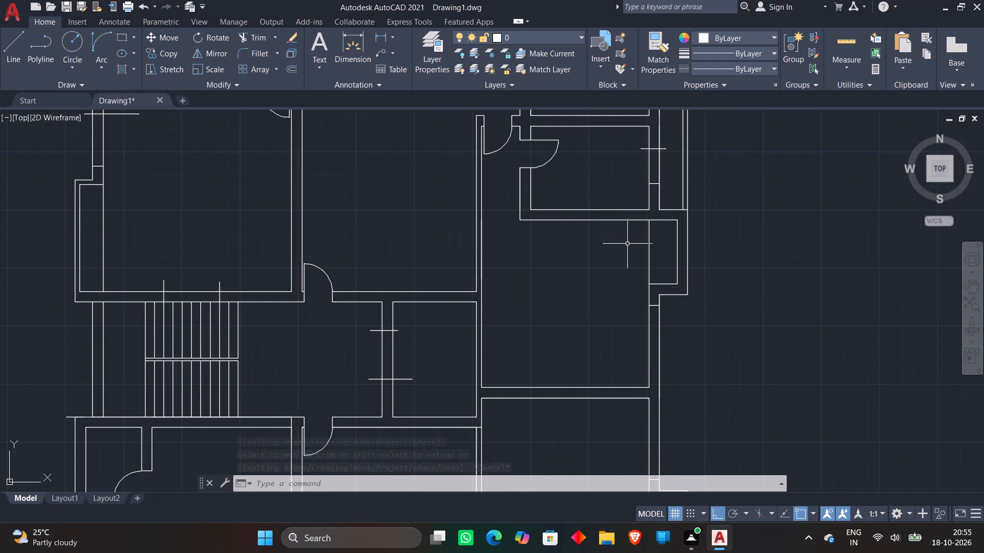
key("space")
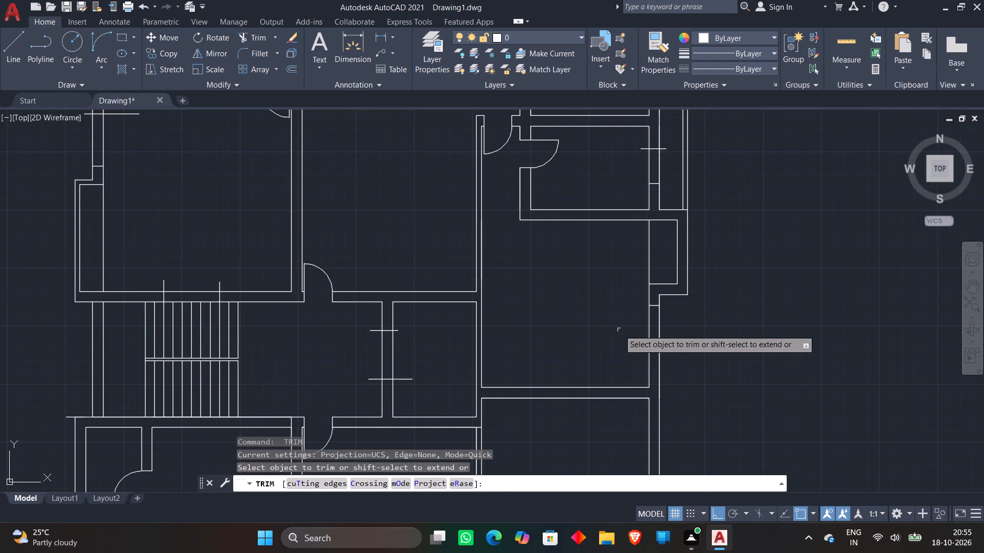
key("Escape")
type("l")
key("space")
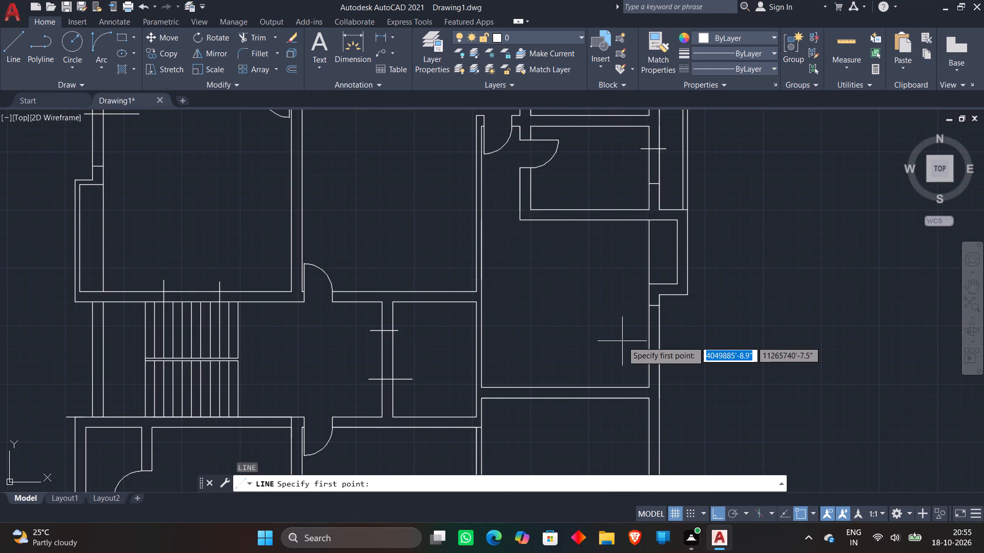
scroll(635, 353, "up", 2)
left_click(643, 363)
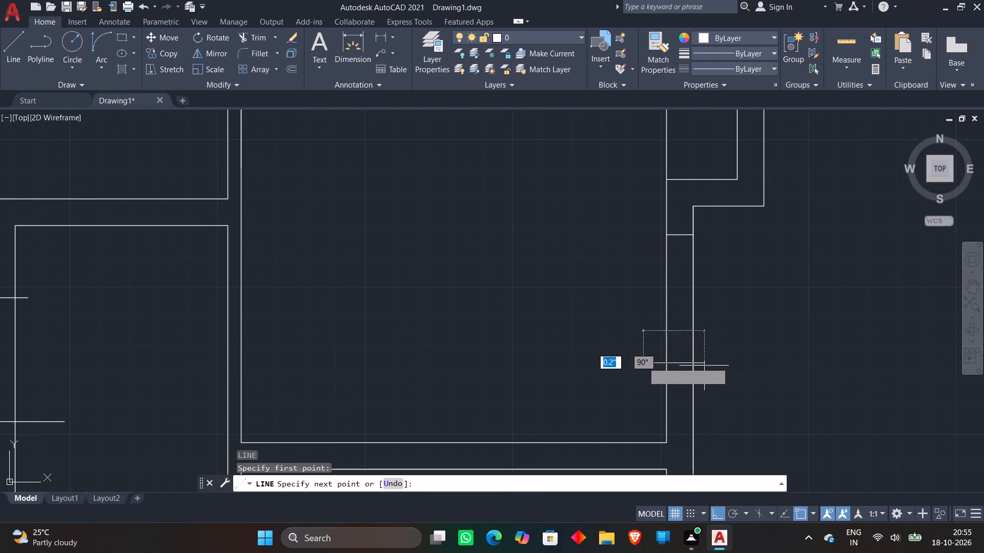
left_click(726, 366)
key("Escape")
Draw a horizontal line across the east wall of the south apartment's northeast room, north of its existing jamb line.
scroll(523, 290, "down", 3)
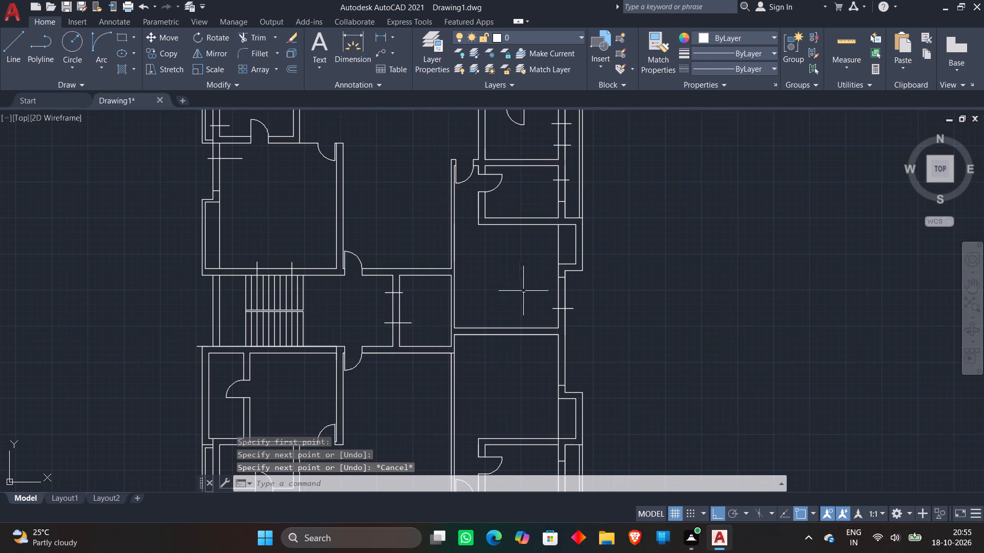
middle_click_drag(514, 365, 498, 311)
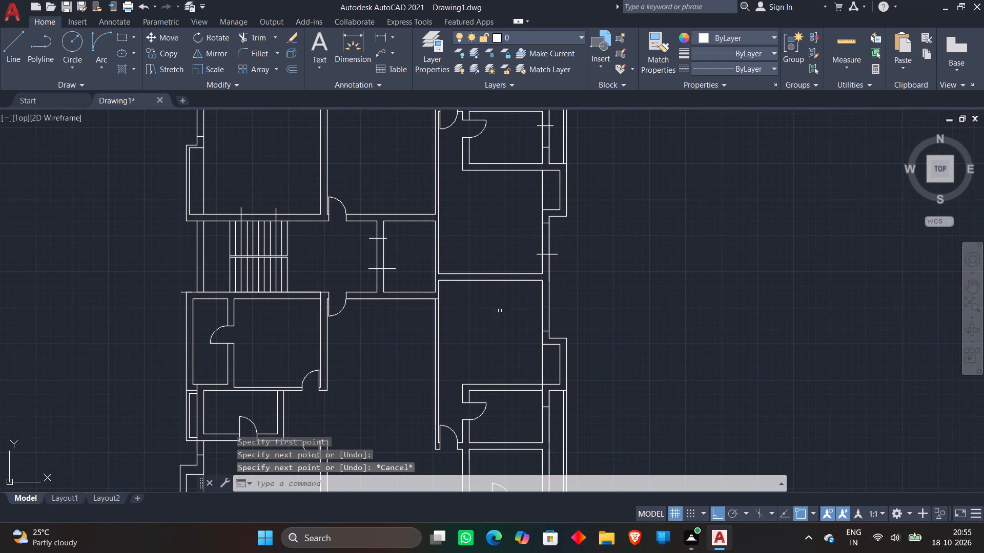
middle_click_drag(590, 309, 594, 272)
scroll(568, 266, "up", 2)
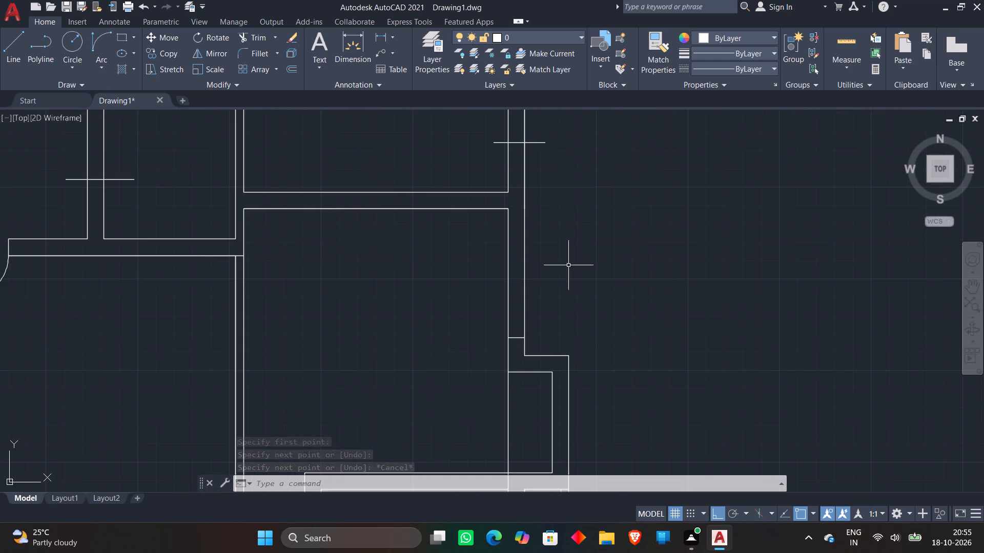
key("space")
left_click(484, 253)
left_click(584, 256)
key("Escape")
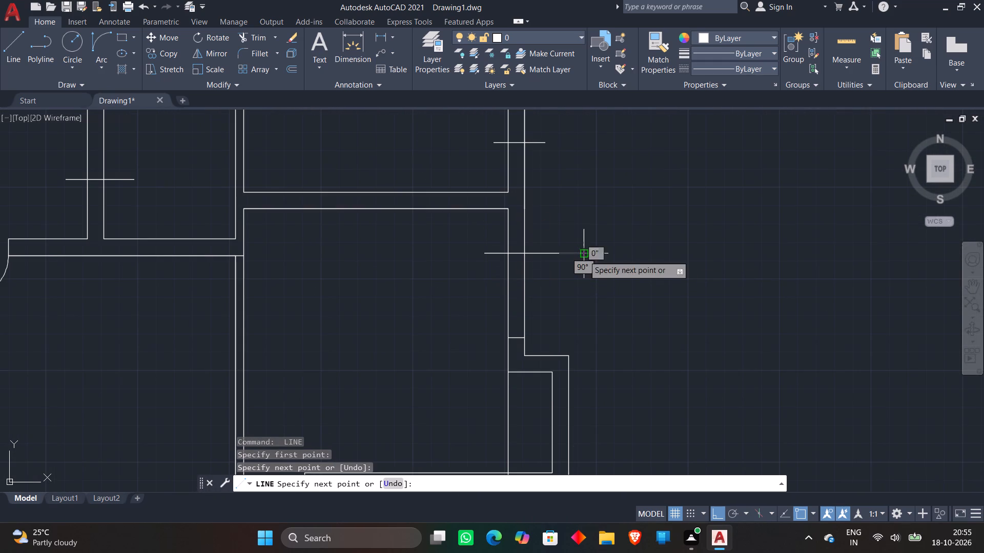
Draw a short horizontal line across the east wall of the south apartment's northern small room, south of its existing jamb line.
scroll(584, 256, "down", 1)
scroll(458, 292, "down", 2)
middle_click_drag(458, 311, 455, 262)
scroll(501, 298, "up", 4)
key("space")
middle_click_drag(374, 354, 404, 253)
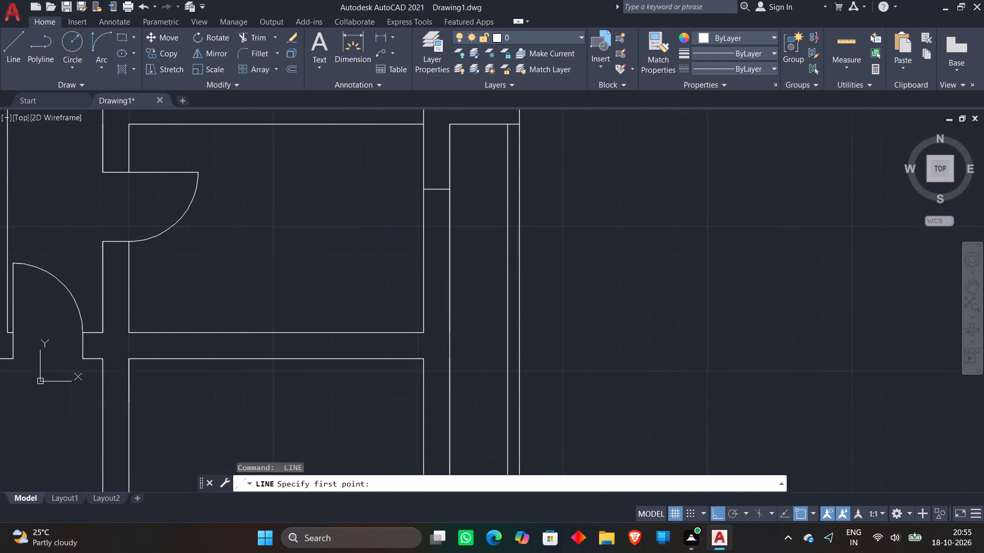
left_click(404, 293)
left_click(465, 291)
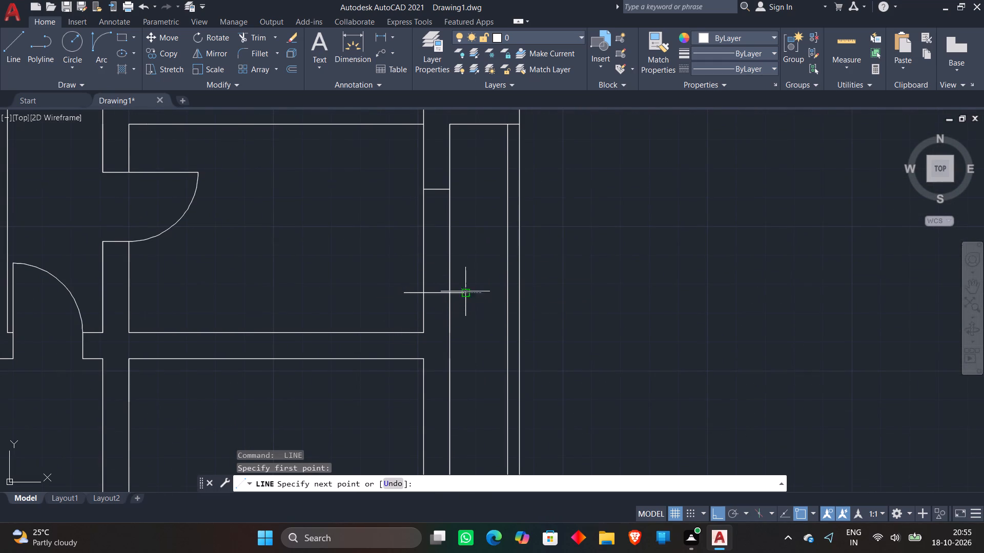
key("Escape")
Draw two short horizontal lines across the east wall of the south apartment's second small room, the one with its door on the south side.
scroll(530, 269, "down", 2)
key("space")
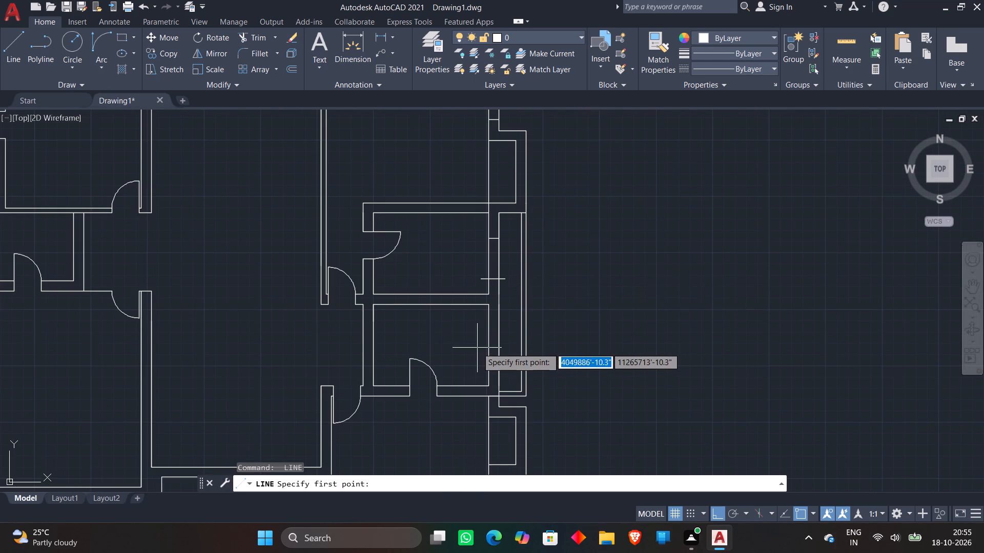
scroll(479, 346, "up", 3)
scroll(485, 290, "down", 2)
left_click(476, 282)
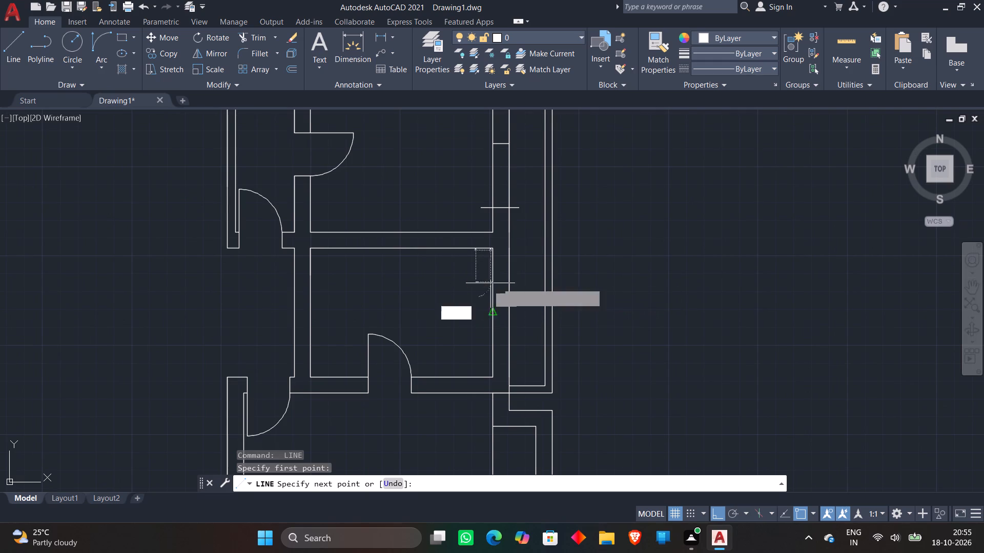
left_click(527, 284)
key("Escape")
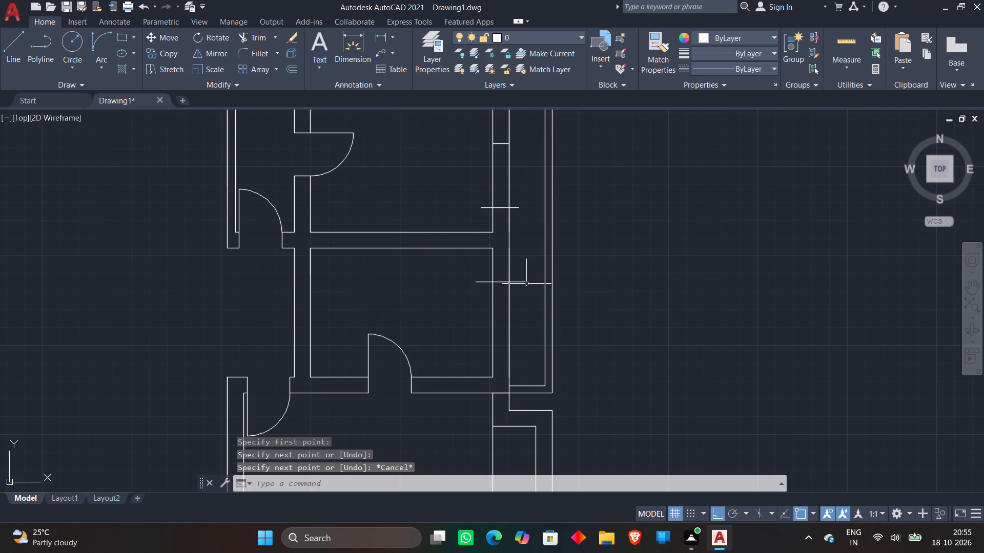
key("space")
left_click(479, 350)
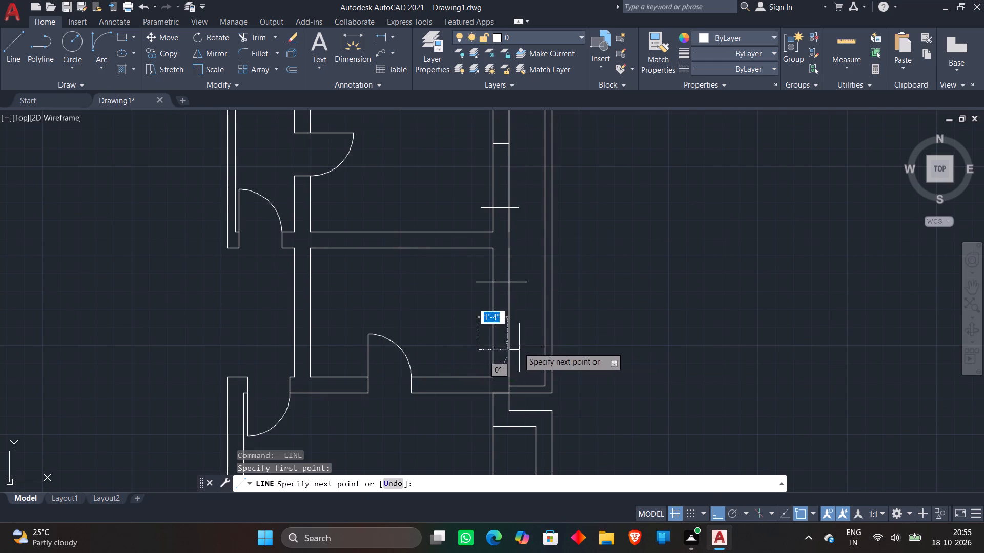
left_click(522, 345)
key("Escape")
Draw two short vertical lines across the south wall of the south apartment's southeast room.
scroll(469, 299, "down", 2)
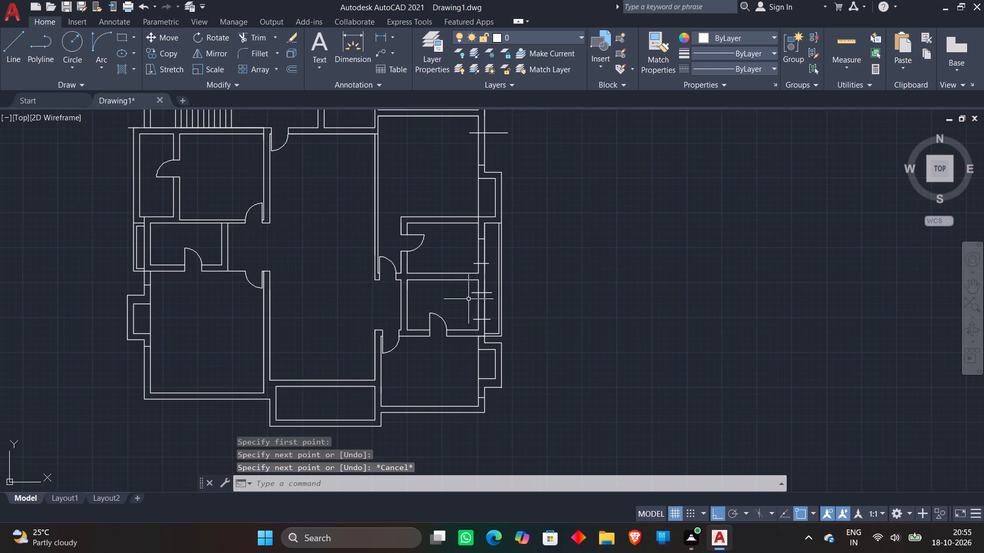
middle_click_drag(454, 367, 479, 315)
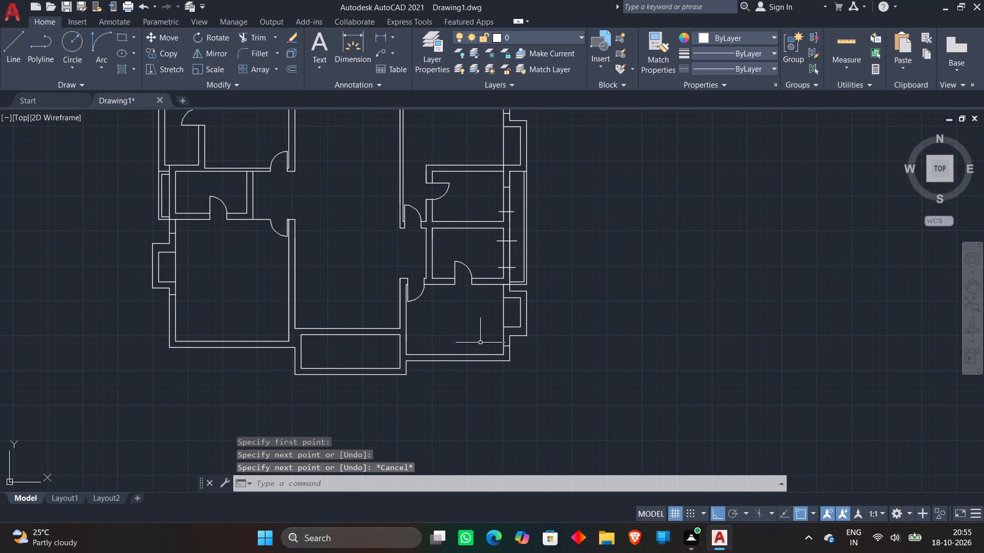
scroll(481, 332, "up", 1)
key("space")
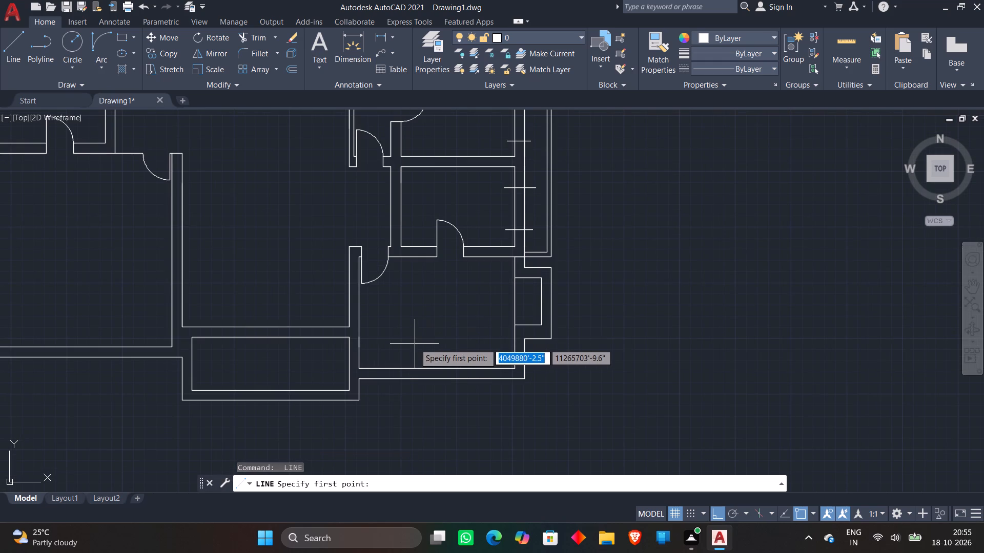
left_click(409, 352)
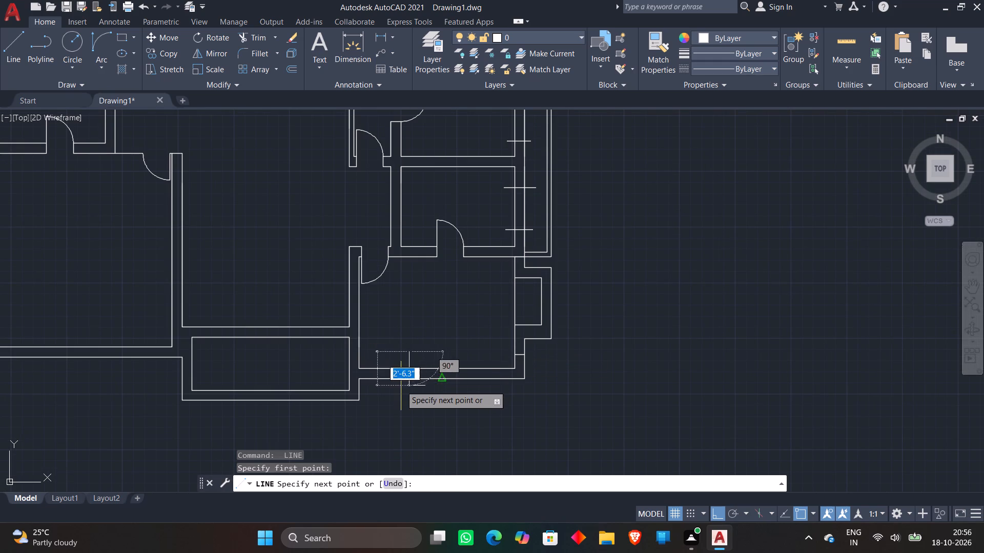
left_click(397, 390)
key("Escape")
key("space")
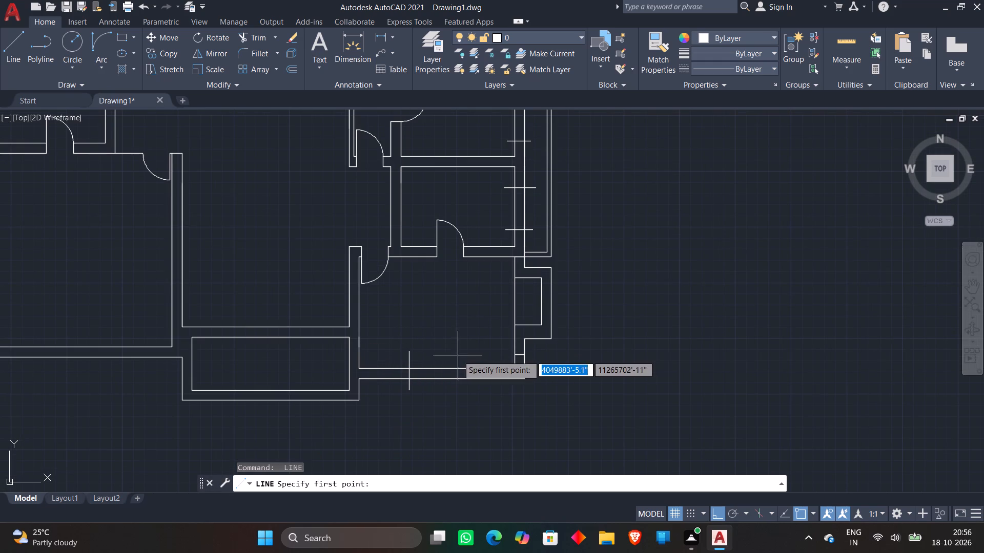
left_click(468, 355)
left_click(468, 405)
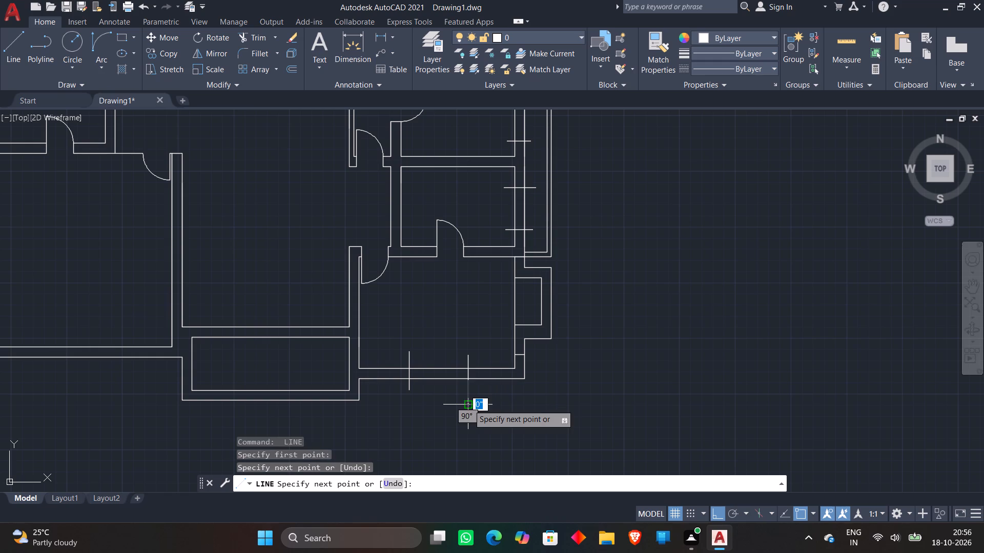
key("Escape")
Draw two short vertical lines across the wall between the south apartment's central hall and its south balcony.
scroll(315, 283, "down", 2)
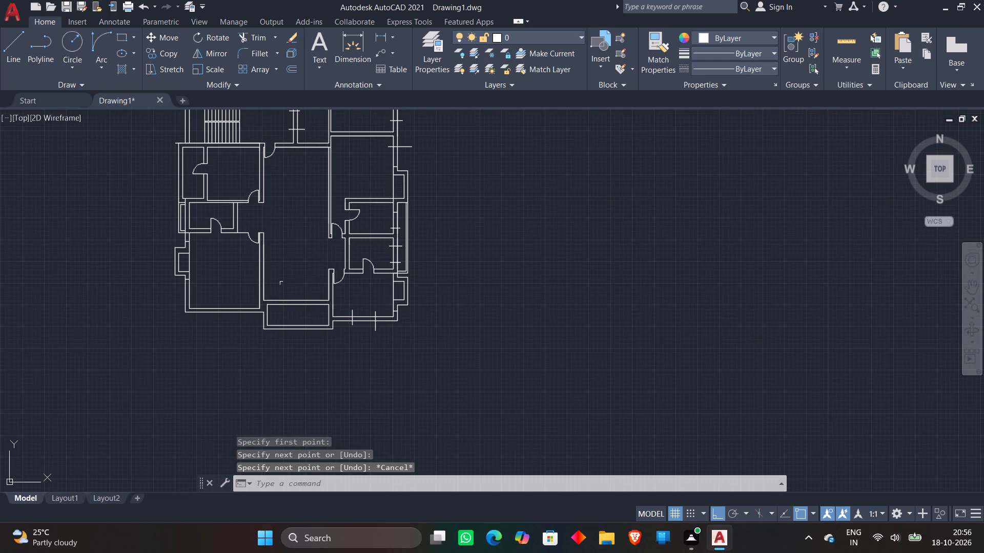
key("space")
middle_click_drag(293, 284, 370, 284)
scroll(354, 290, "up", 2)
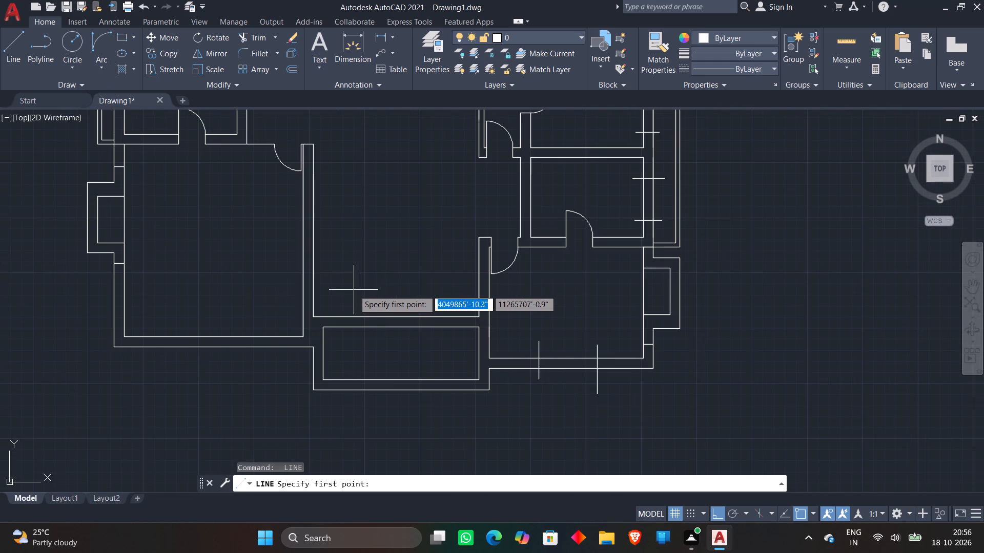
scroll(355, 304, "up", 1)
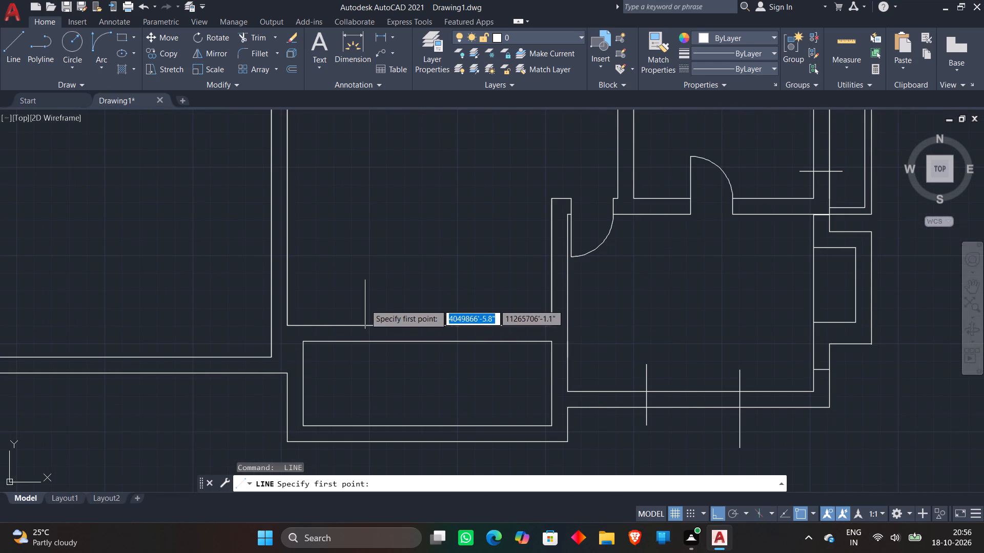
left_click(365, 306)
left_click(361, 356)
key("Escape")
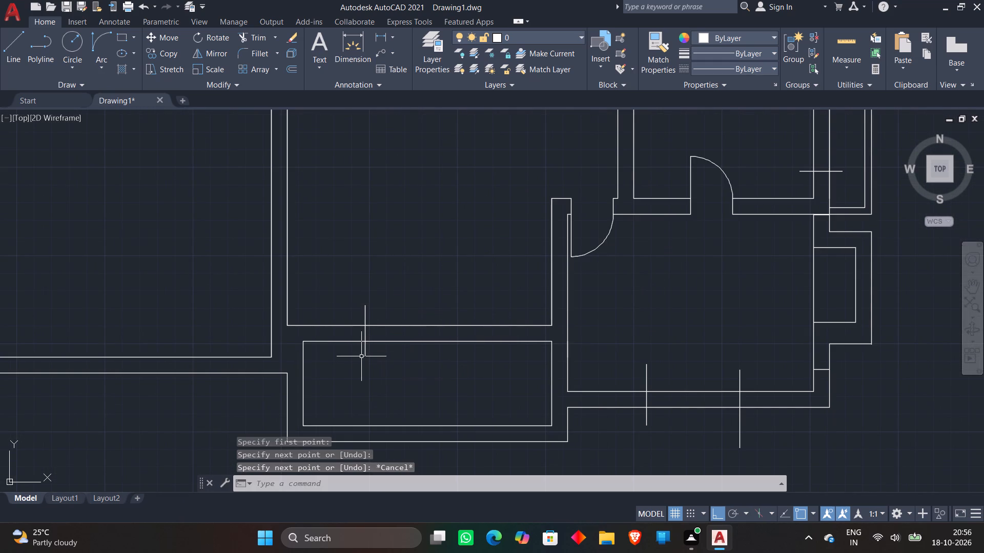
key("space")
left_click(475, 309)
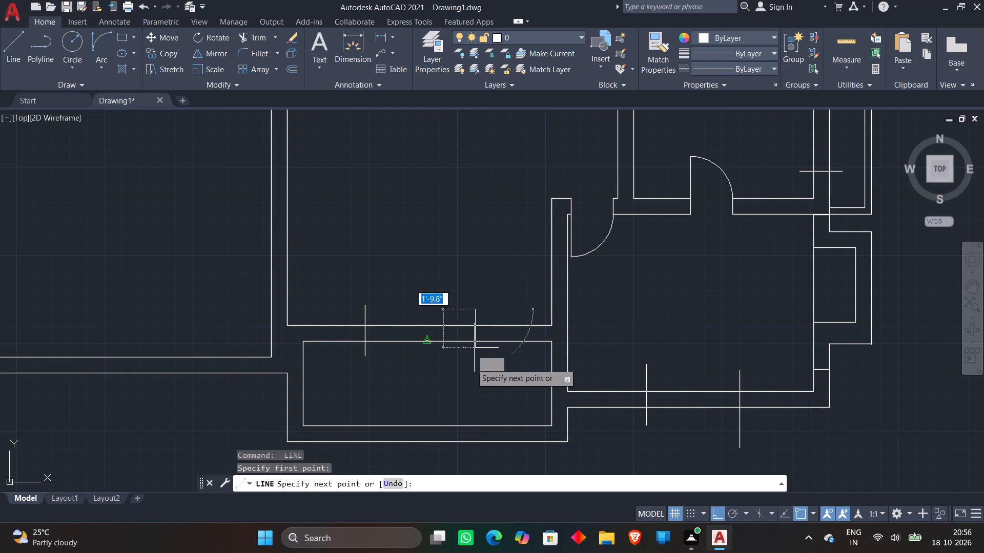
left_click(471, 367)
key("Escape")
Draw two short vertical lines across the south wall of the south apartment's southwest room.
key("space")
scroll(457, 283, "down", 2)
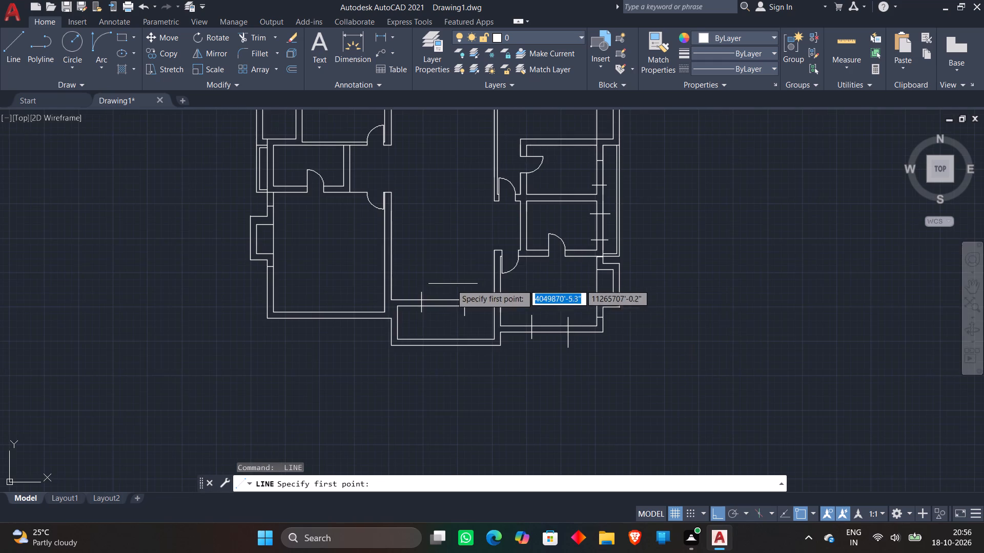
middle_click_drag(311, 286, 380, 283)
scroll(377, 288, "up", 1)
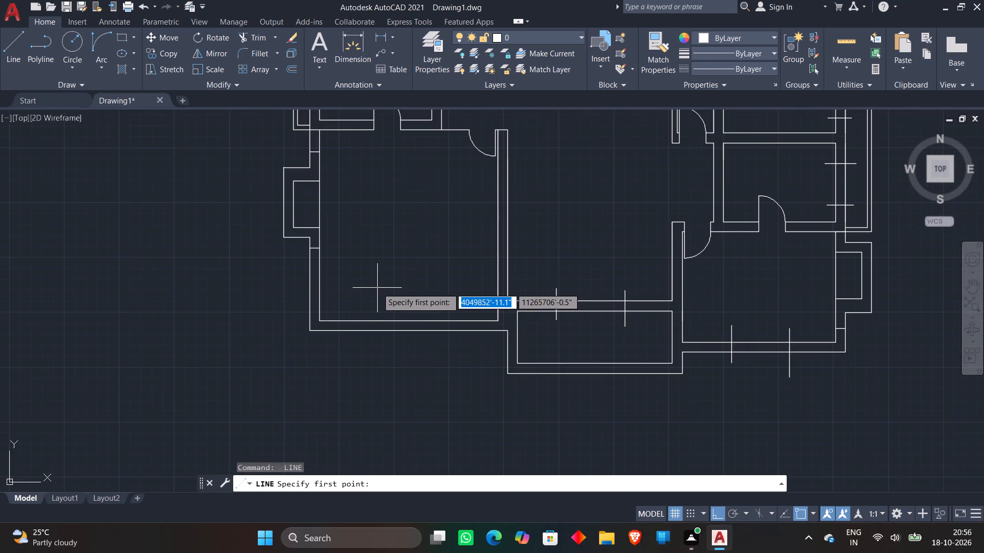
scroll(362, 307, "up", 1)
left_click(368, 307)
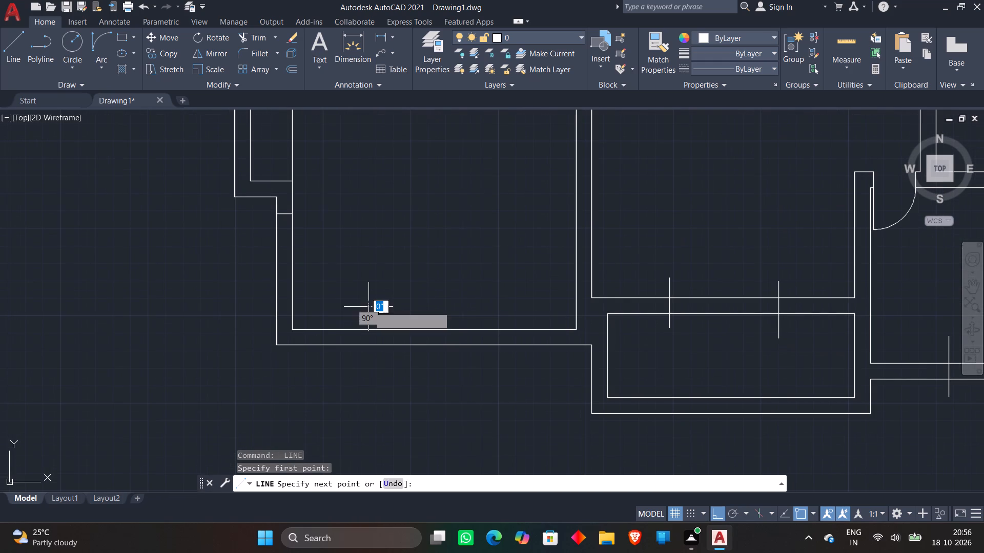
left_click(361, 369)
key("Escape")
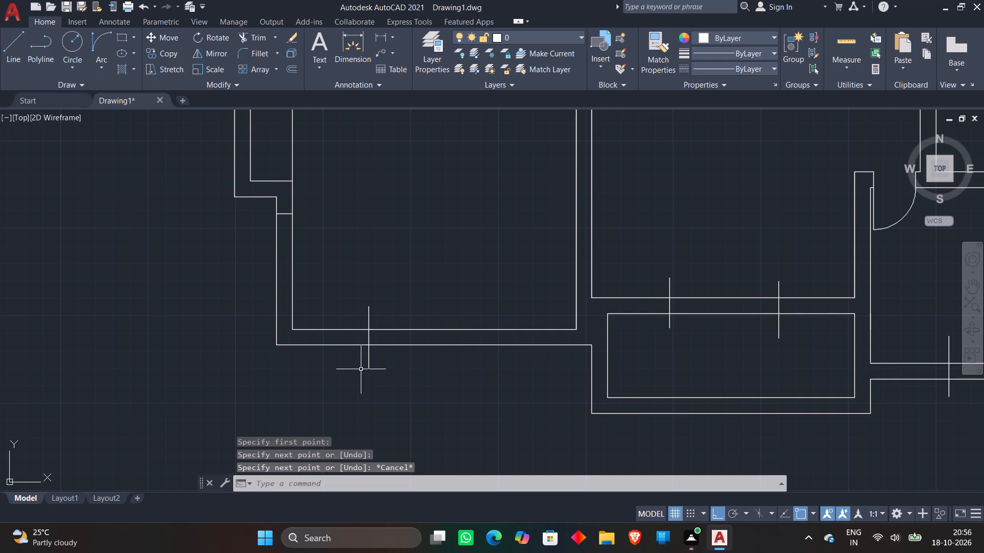
key("space")
left_click(479, 306)
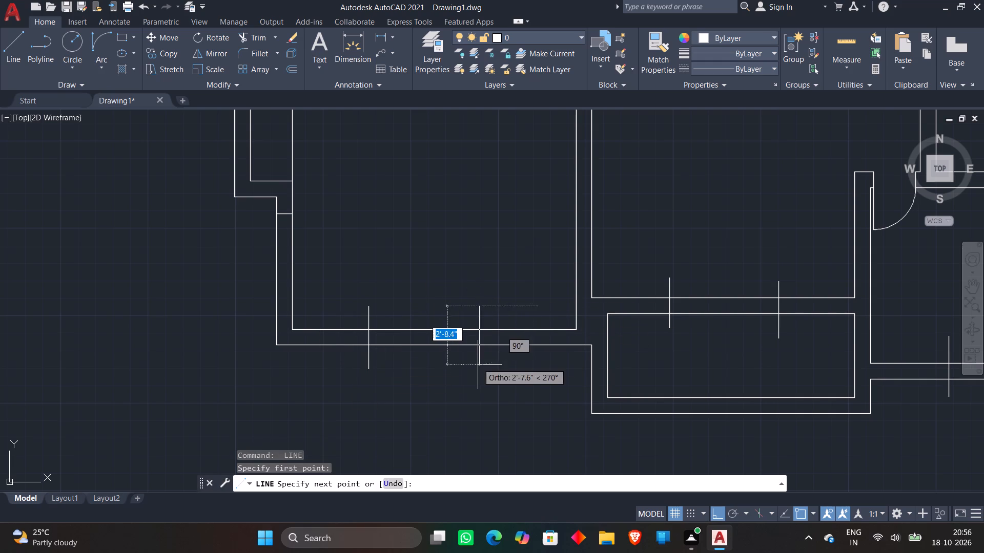
left_click(478, 365)
key("Escape")
Draw a horizontal line about 2'-5" long across the southwest room's west wall, south of its existing jamb line.
key("space")
scroll(430, 240, "down", 1)
middle_click_drag(429, 240, 449, 280)
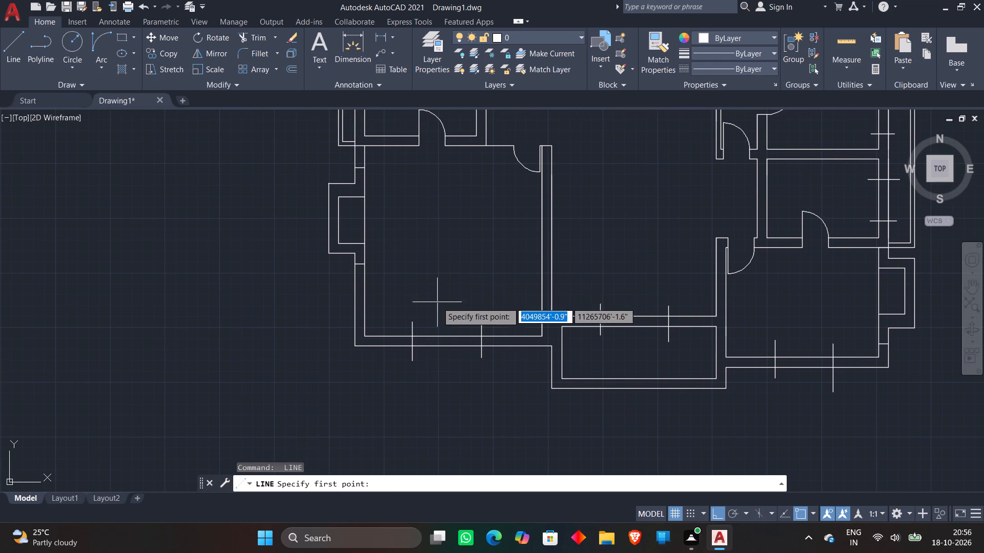
scroll(383, 304, "up", 2)
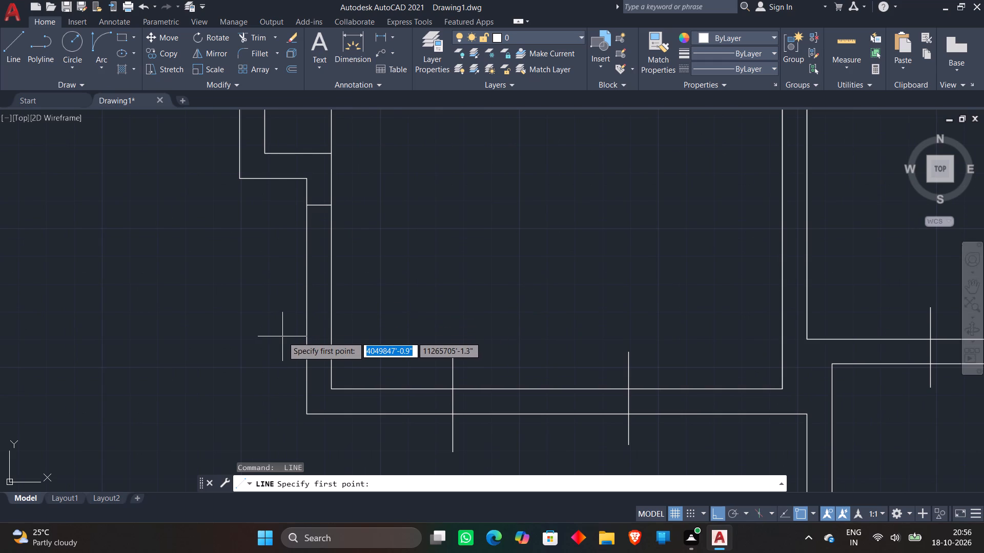
left_click(283, 338)
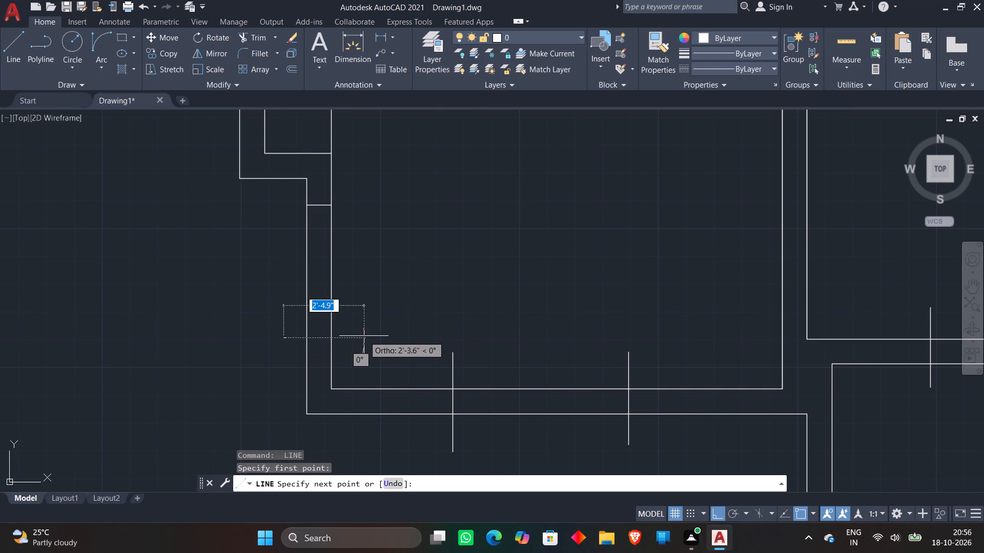
left_click(364, 336)
key("Escape")
Draw two short horizontal lines across the west wall of the south apartment's small western room beside the narrow shaft.
key("space")
scroll(404, 251, "down", 3)
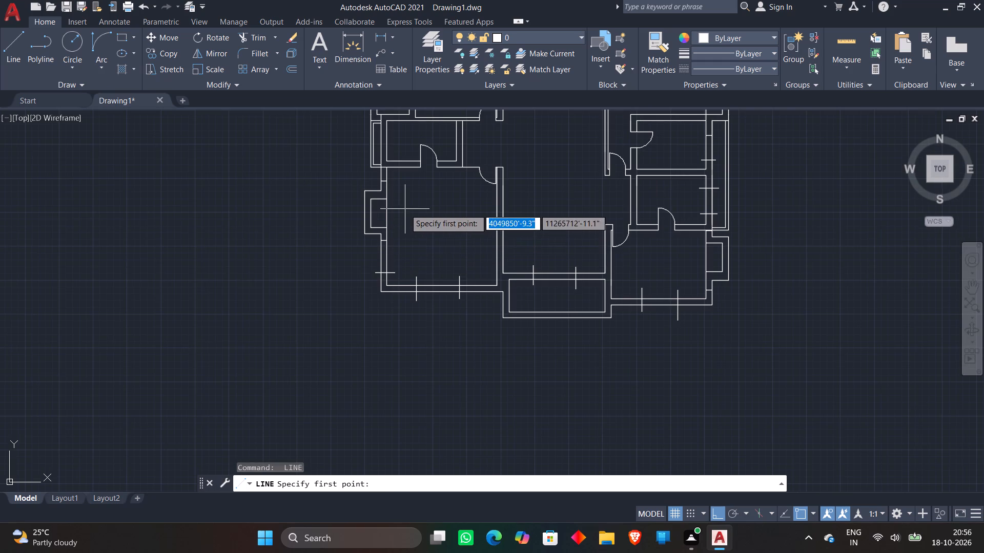
middle_click_drag(405, 209, 410, 329)
scroll(408, 258, "up", 3)
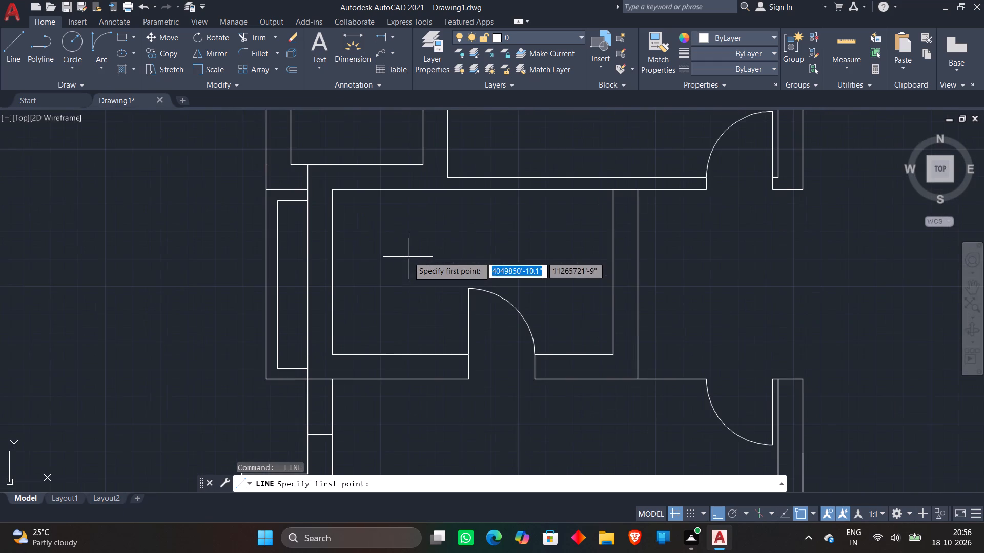
left_click(299, 236)
left_click(357, 243)
key("Escape")
key("space")
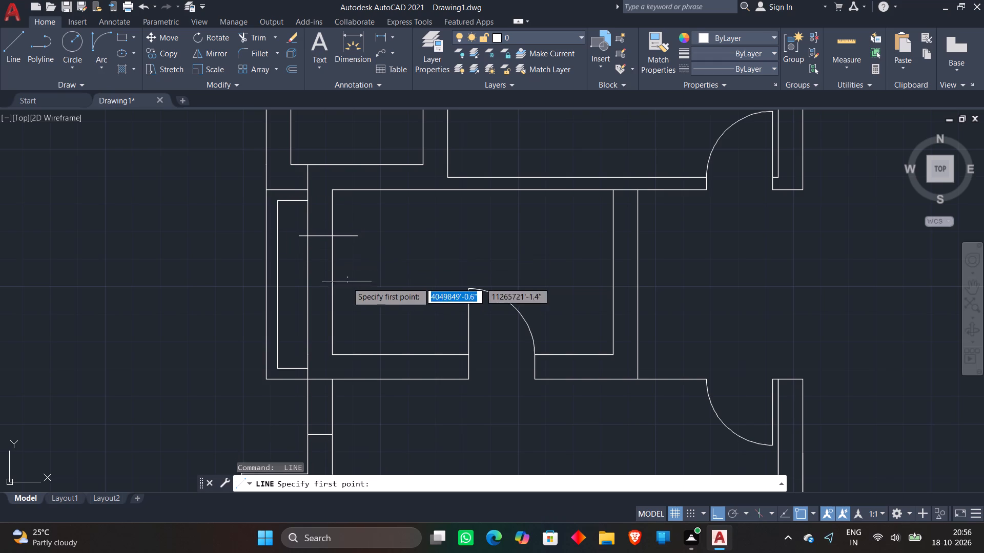
scroll(338, 302, "up", 1)
left_click(277, 345)
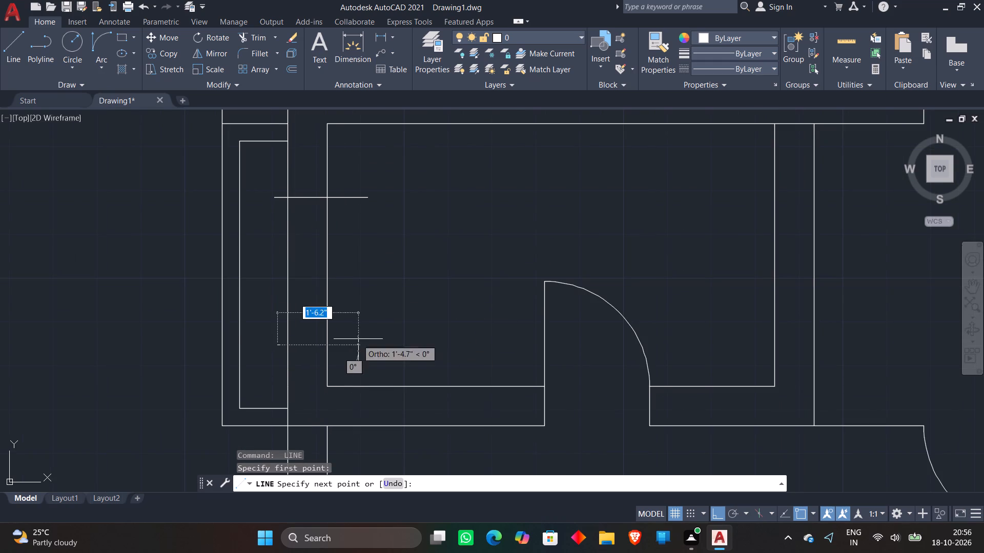
left_click(358, 339)
key("Escape")
Draw two short horizontal lines across the west wall of the narrow room in the south apartment's northwest corner.
key("space")
scroll(414, 261, "down", 3)
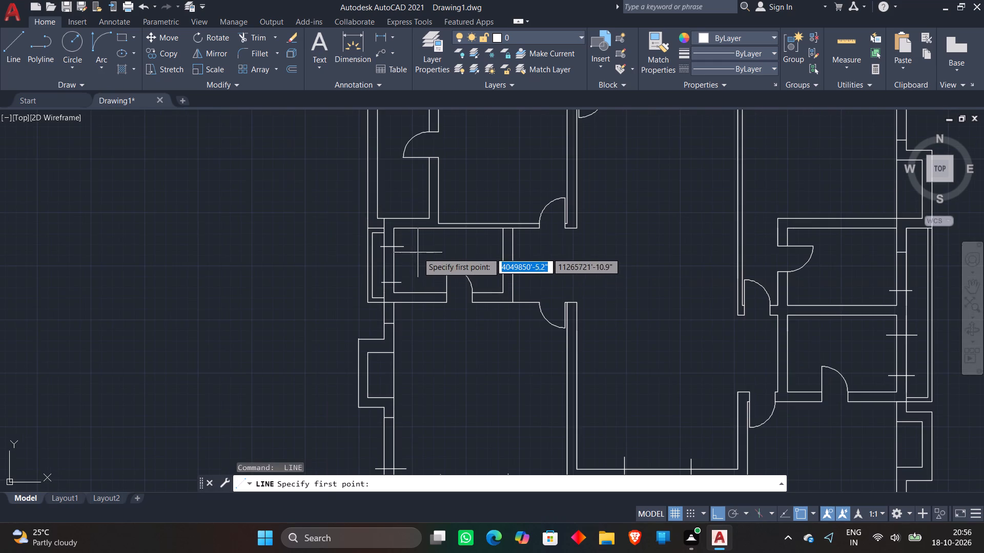
middle_click_drag(418, 252, 428, 339)
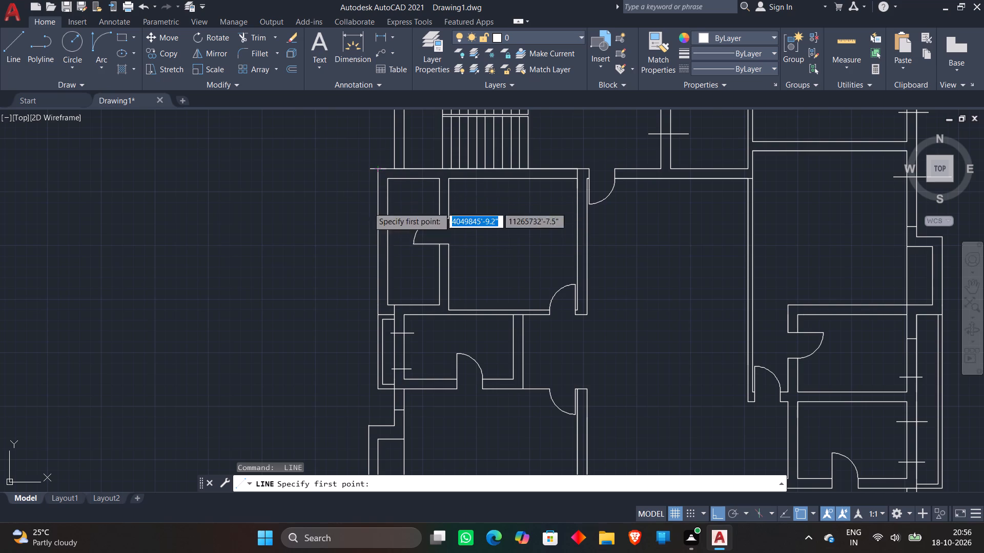
scroll(370, 205, "up", 1)
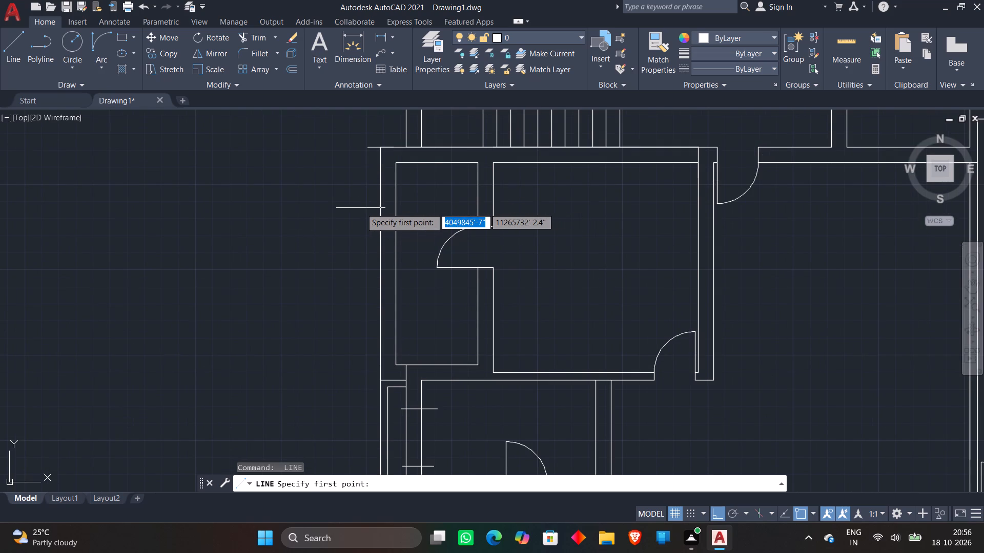
scroll(361, 209, "down", 1)
scroll(378, 210, "up", 1)
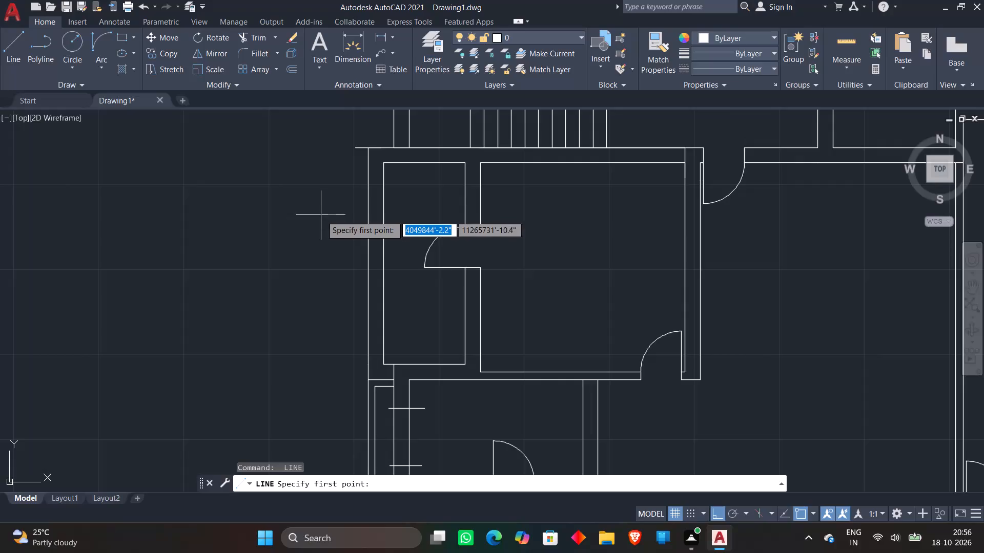
left_click(339, 217)
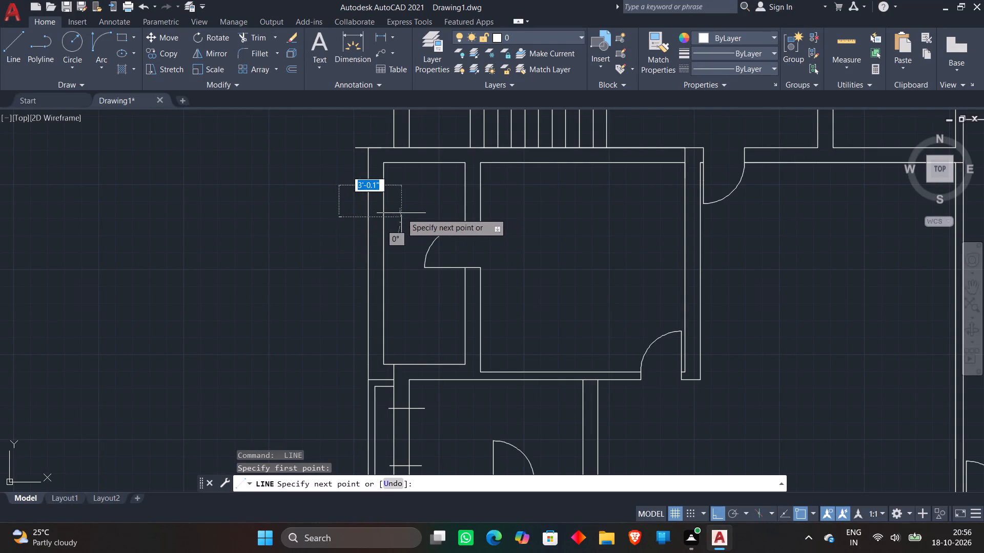
left_click(402, 212)
key("Escape")
key("space")
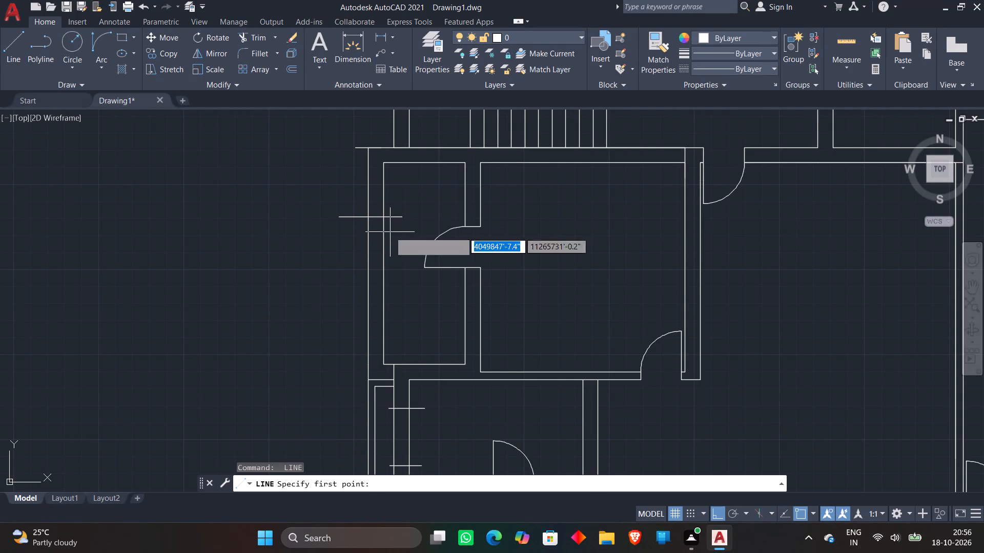
left_click(347, 286)
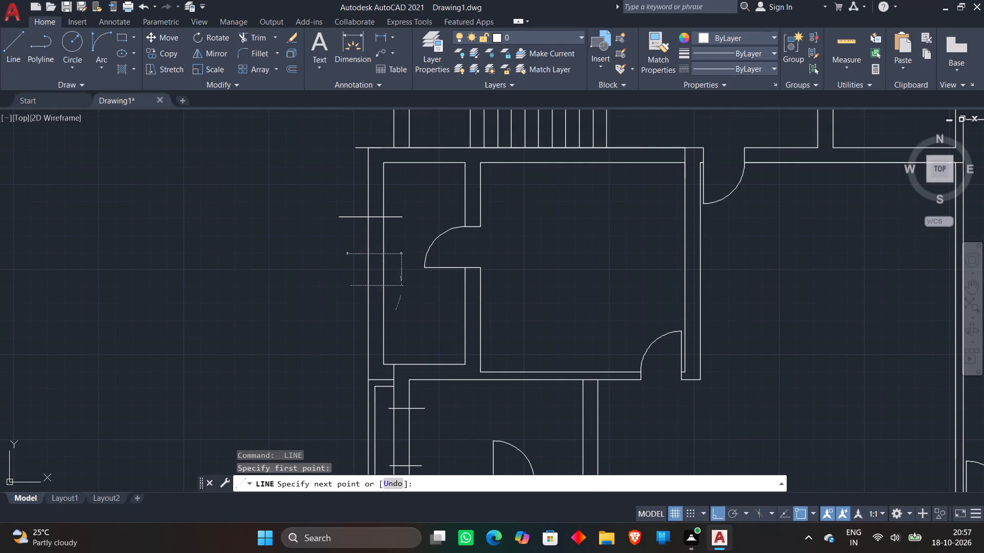
left_click(401, 293)
key("Escape")
Draw two short horizontal lines across the west wall of the central staircase area.
scroll(359, 297, "down", 2)
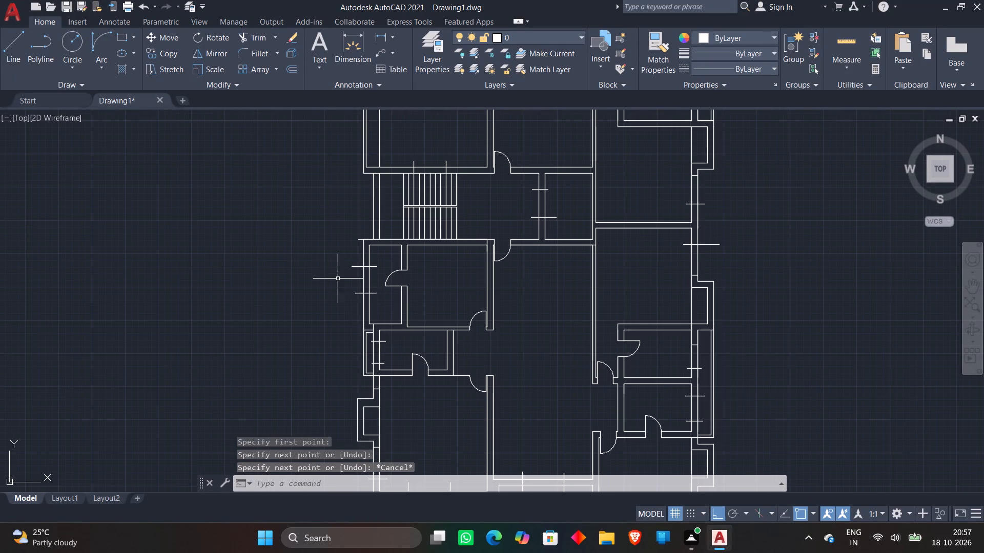
scroll(336, 279, "down", 1)
middle_click_drag(332, 230, 333, 304)
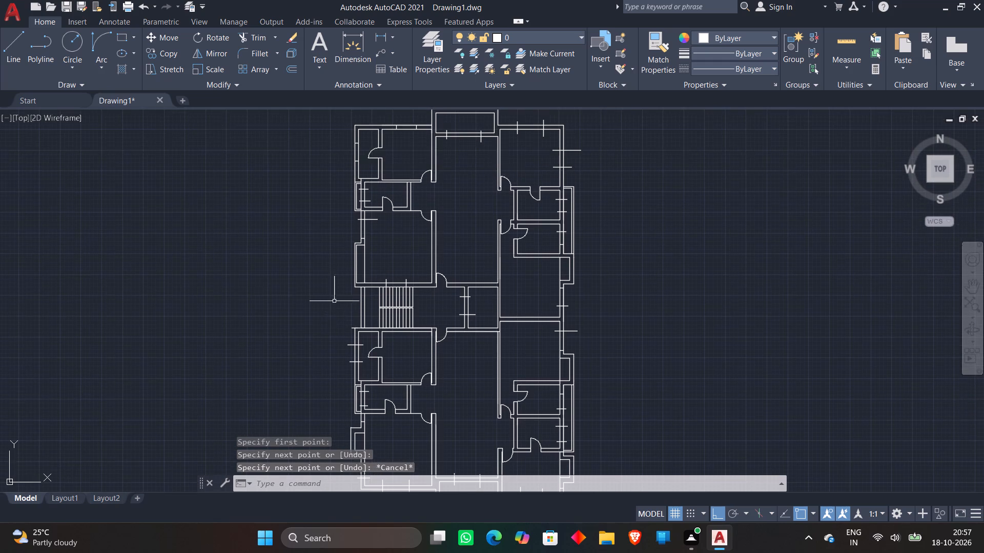
scroll(349, 301, "up", 3)
key("space")
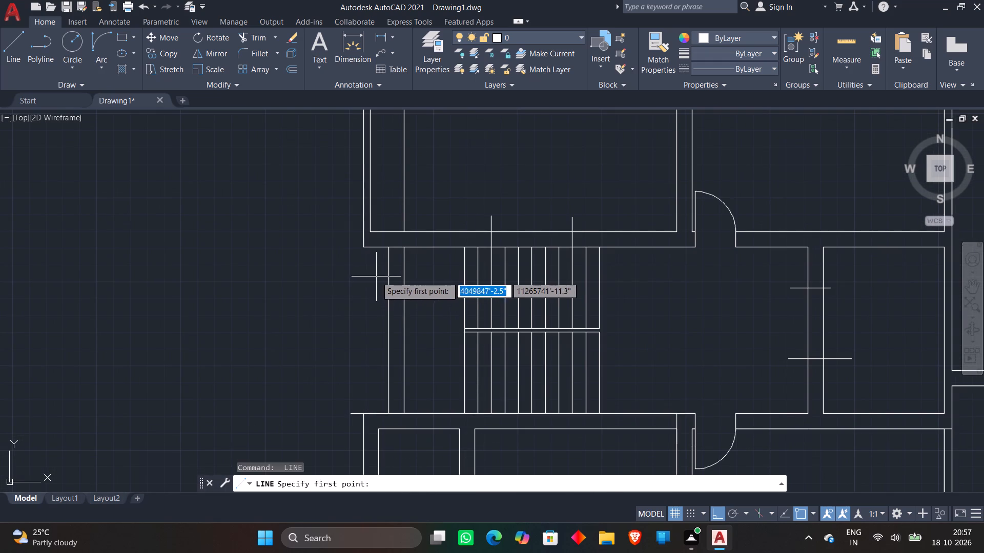
scroll(372, 278, "up", 1)
left_click(360, 285)
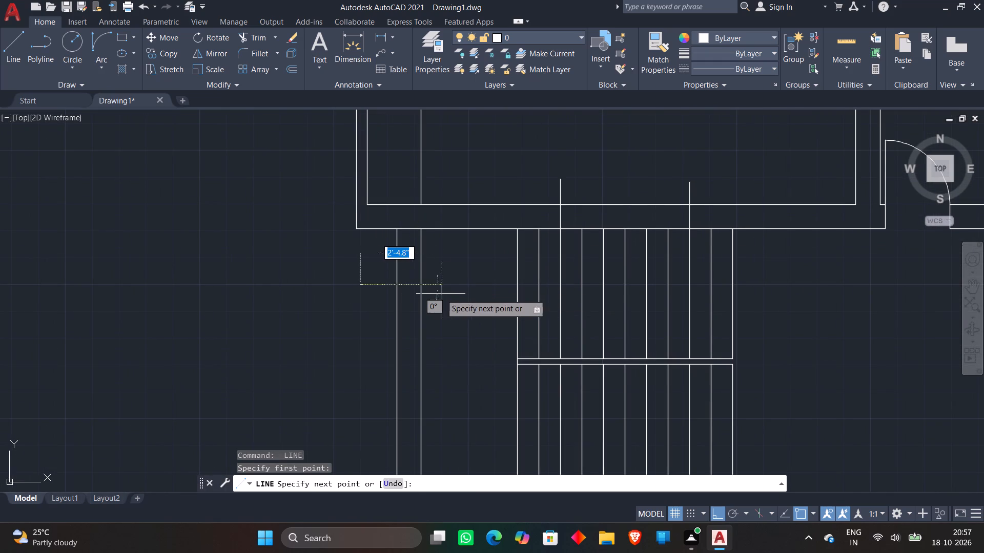
left_click(444, 296)
key("Escape")
scroll(444, 296, "down", 2)
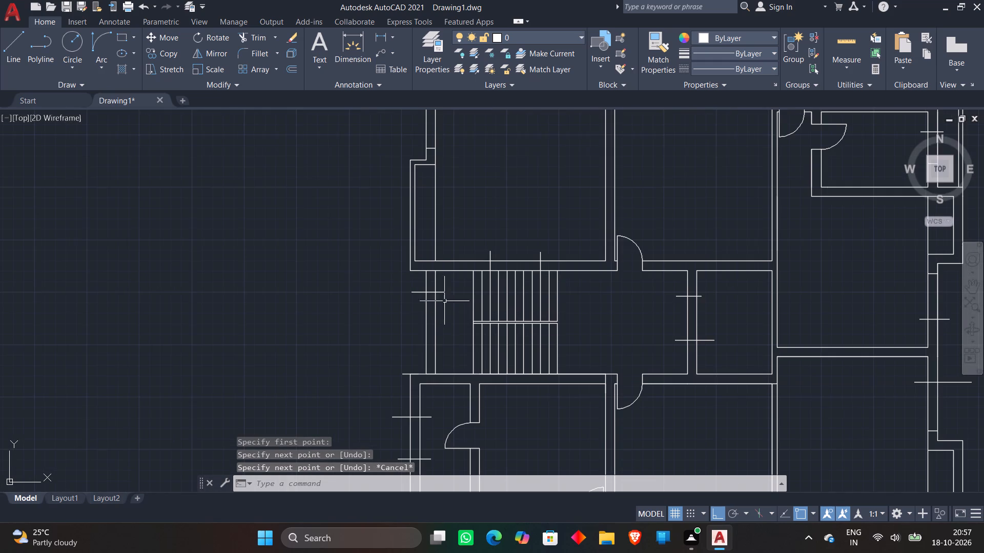
middle_click_drag(442, 318, 437, 300)
scroll(437, 299, "up", 2)
key("space")
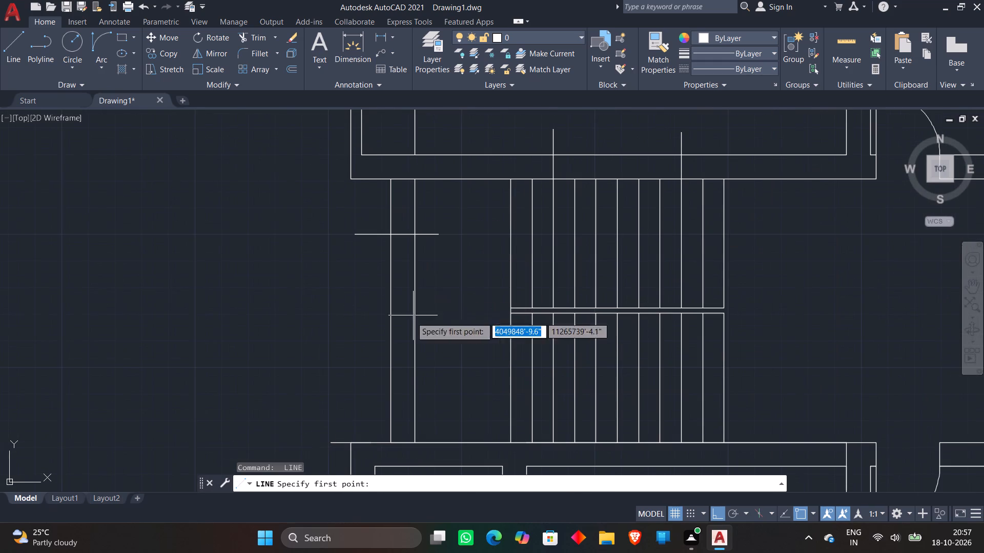
left_click(358, 341)
left_click(434, 344)
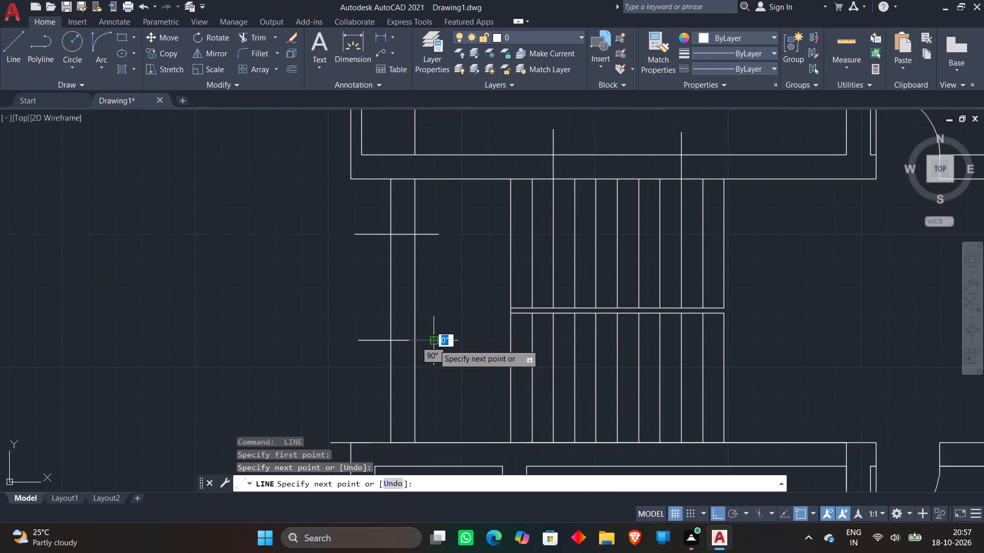
key("Escape")
Trim the line end that overhangs the outer west wall at the staircase's southwest corner.
scroll(433, 333, "down", 1)
scroll(351, 366, "down", 1)
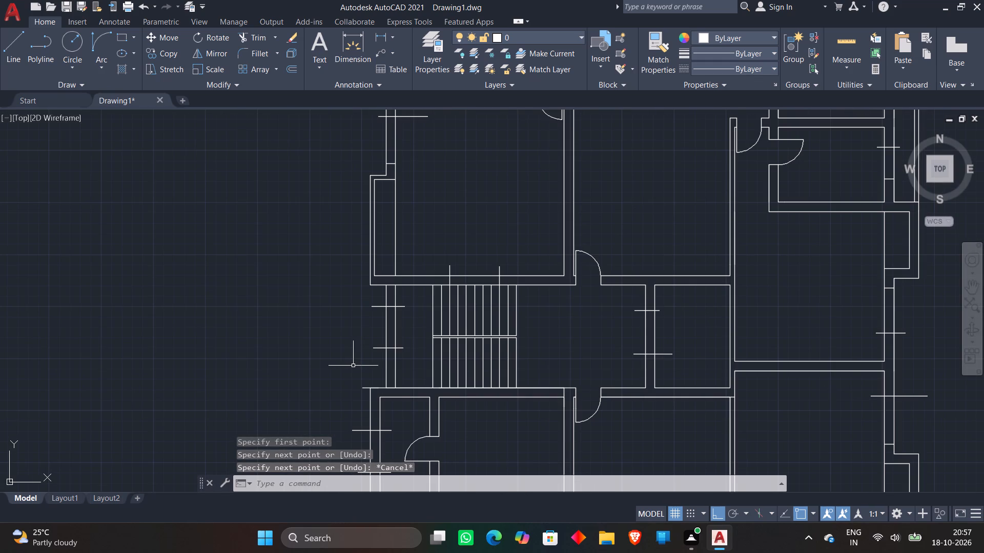
type("tr")
key("space")
left_click(363, 388)
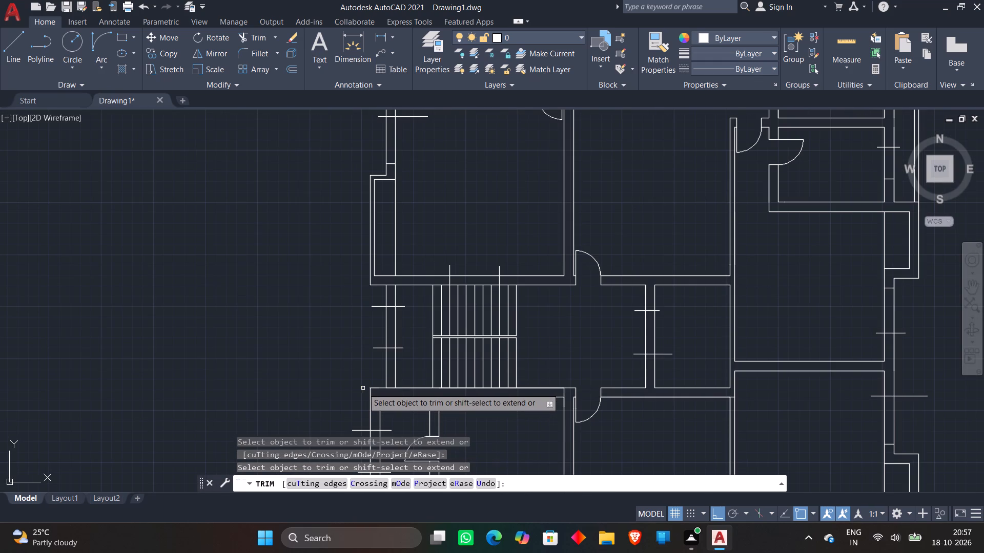
key("Escape")
scroll(360, 387, "down", 1)
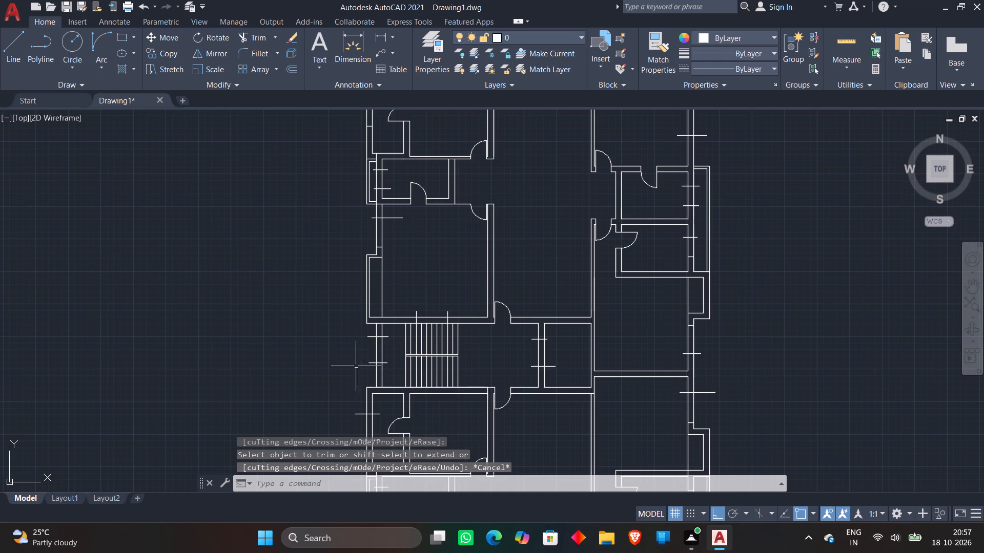
scroll(389, 284, "down", 1)
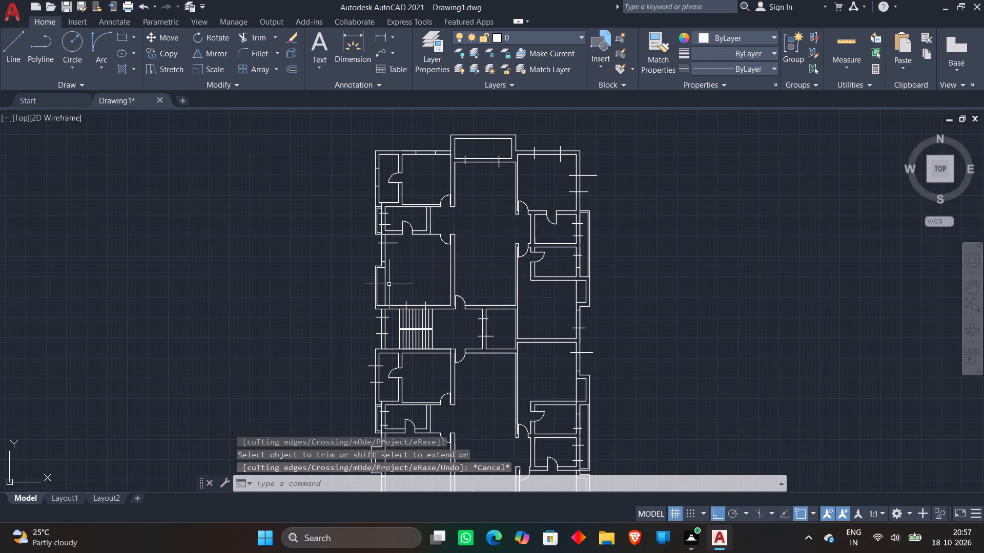
Trim both ends of the two window lines crossing the west wall of the north apartment's small western room beside the narrow shaft.
middle_click_drag(300, 220, 301, 221)
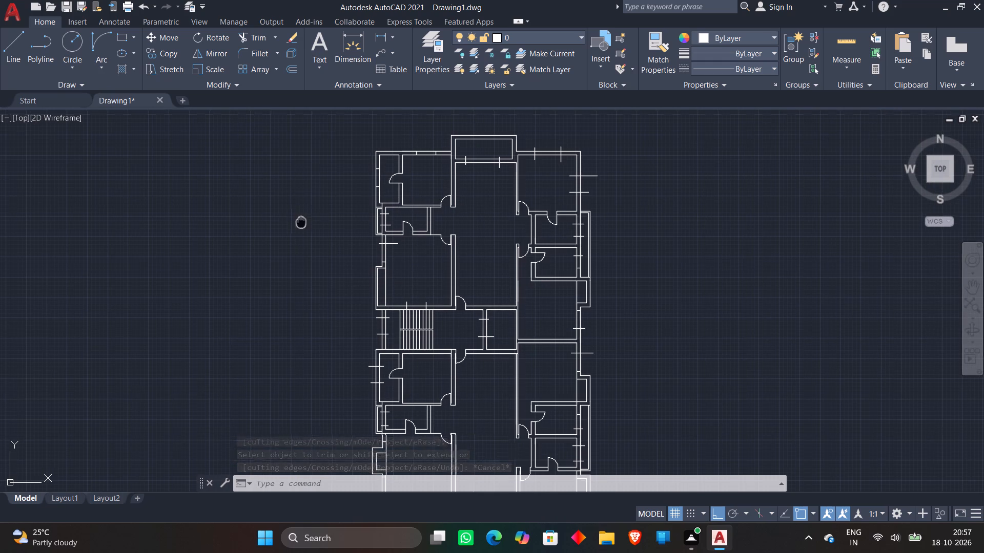
middle_click_drag(301, 221, 306, 264)
scroll(371, 233, "up", 2)
type("tr")
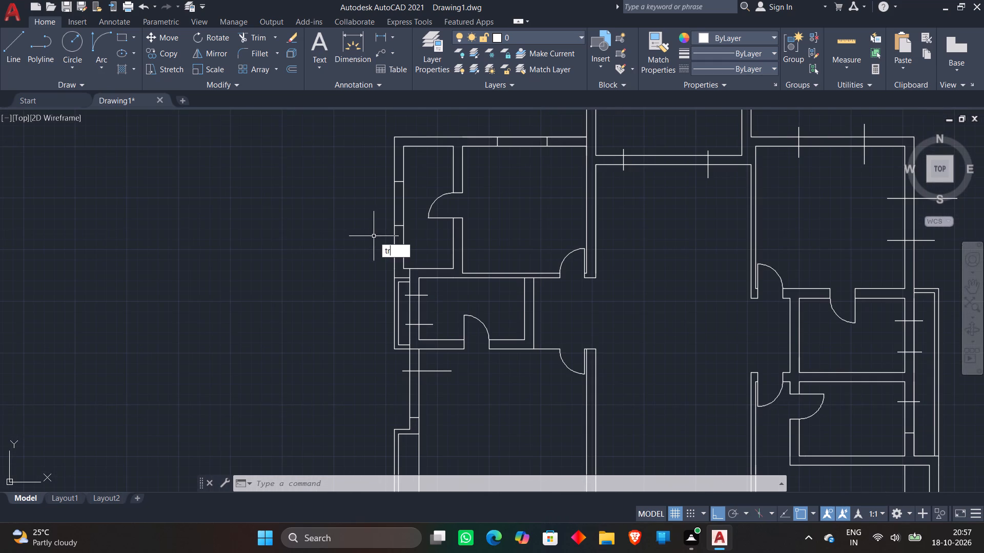
key("space")
scroll(411, 296, "up", 2)
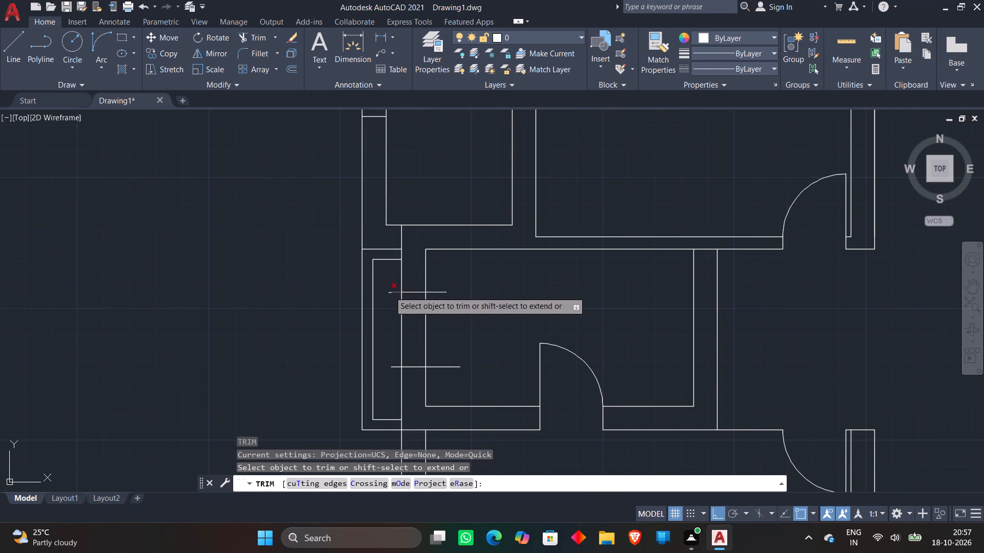
left_click(391, 291)
left_click(397, 368)
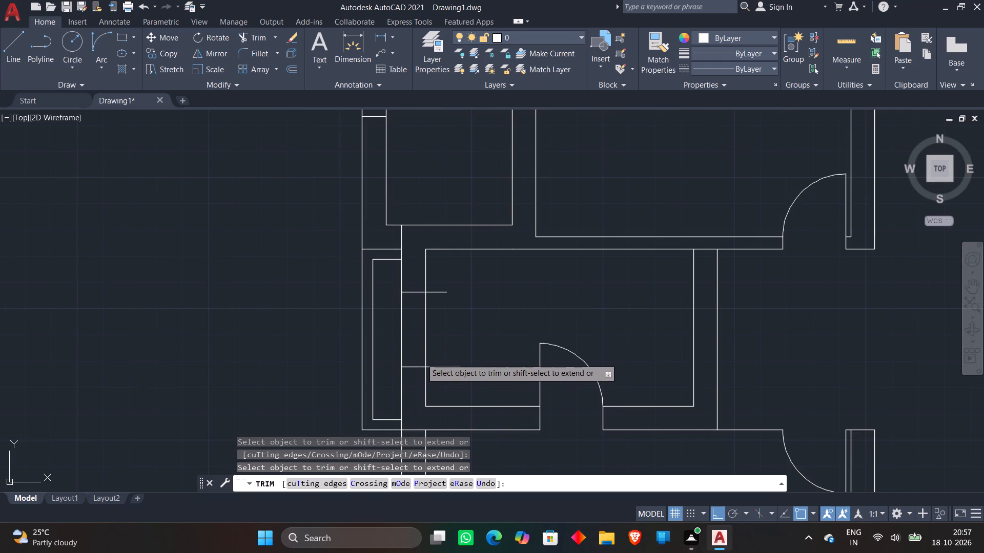
left_click(441, 291)
left_click(439, 366)
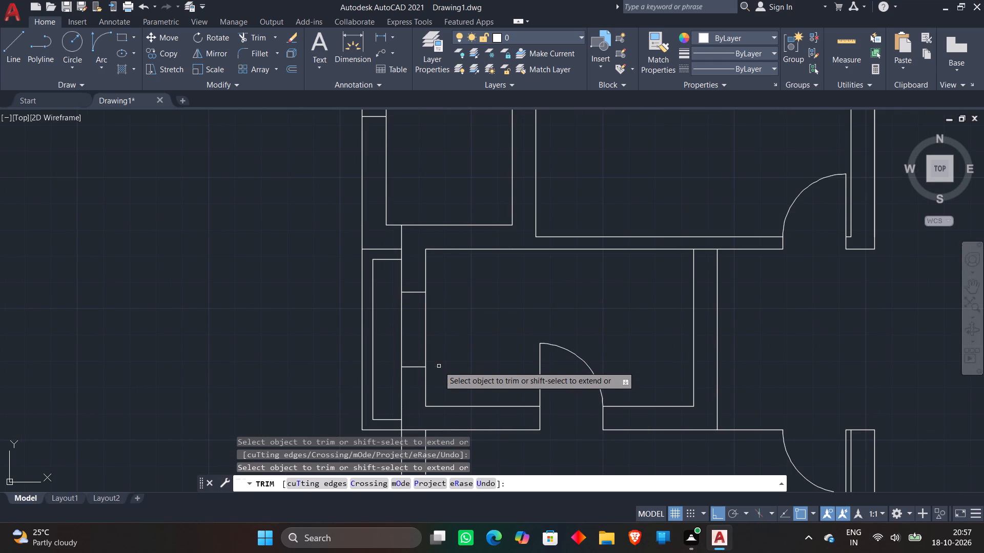
Trim the overhanging ends of the two window lines in the wall between the north balcony and the central hall.
scroll(468, 331, "down", 2)
middle_click_drag(510, 249, 424, 328)
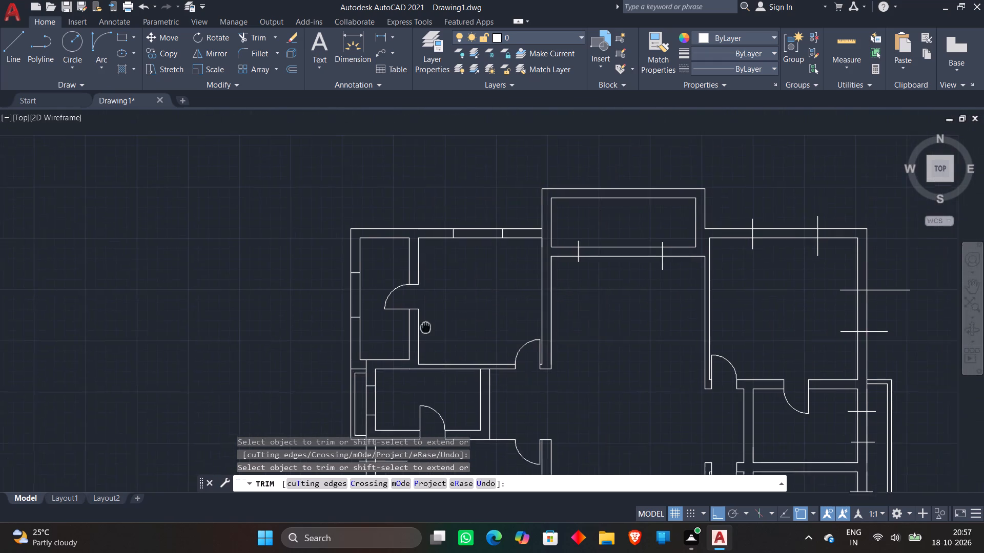
middle_click_drag(424, 328, 421, 331)
scroll(567, 250, "up", 3)
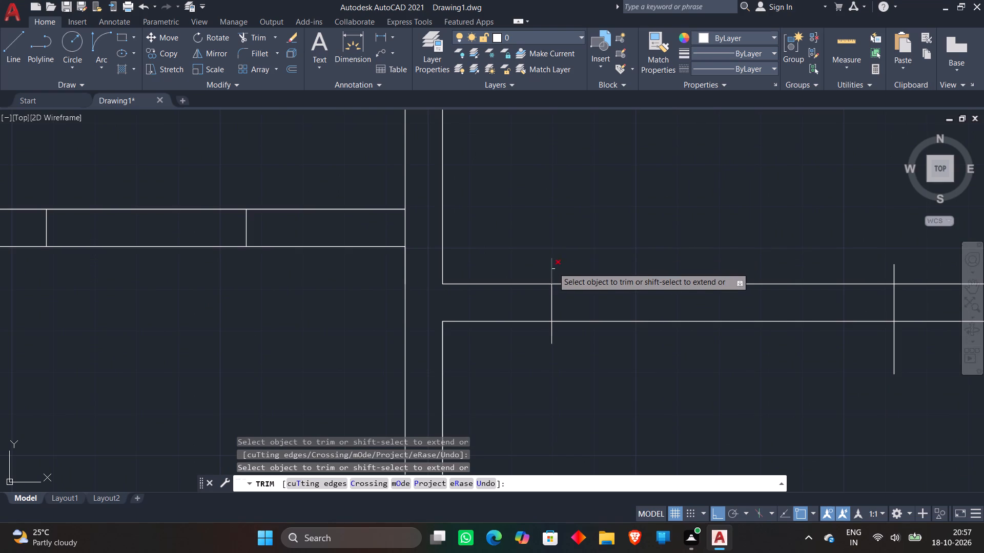
left_click(552, 268)
left_click(549, 335)
scroll(628, 370, "down", 1)
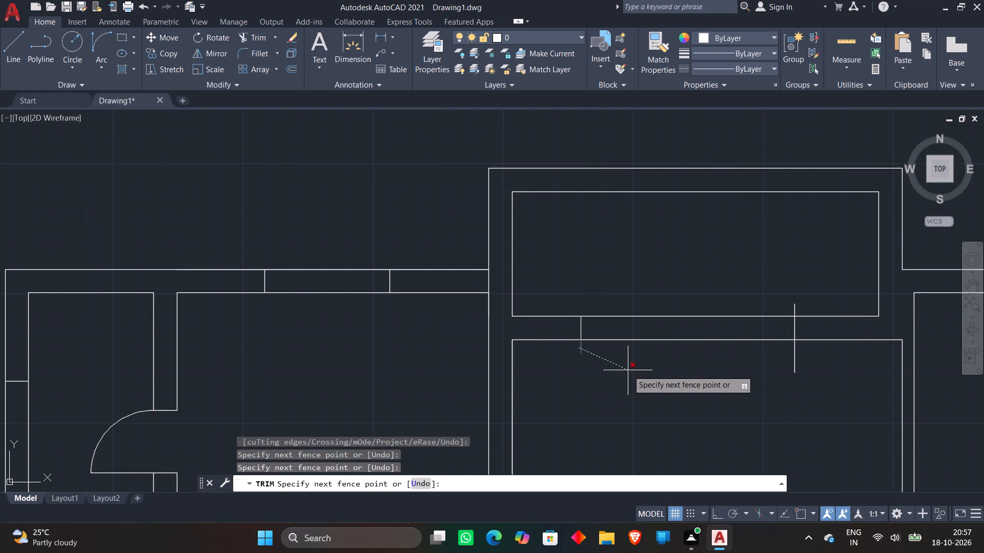
middle_click_drag(628, 370, 508, 380)
left_click(676, 368)
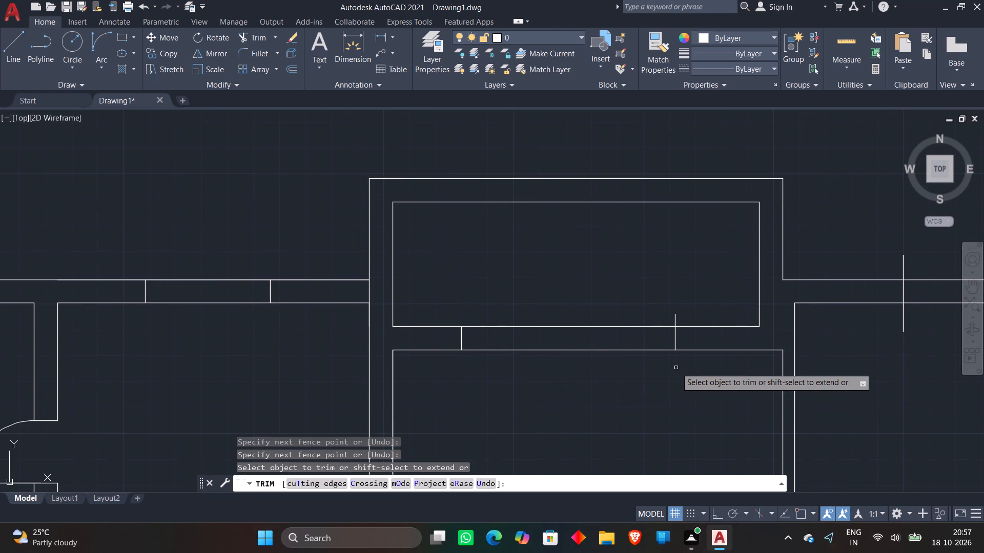
scroll(678, 316, "up", 1)
left_click(656, 324)
left_click(704, 322)
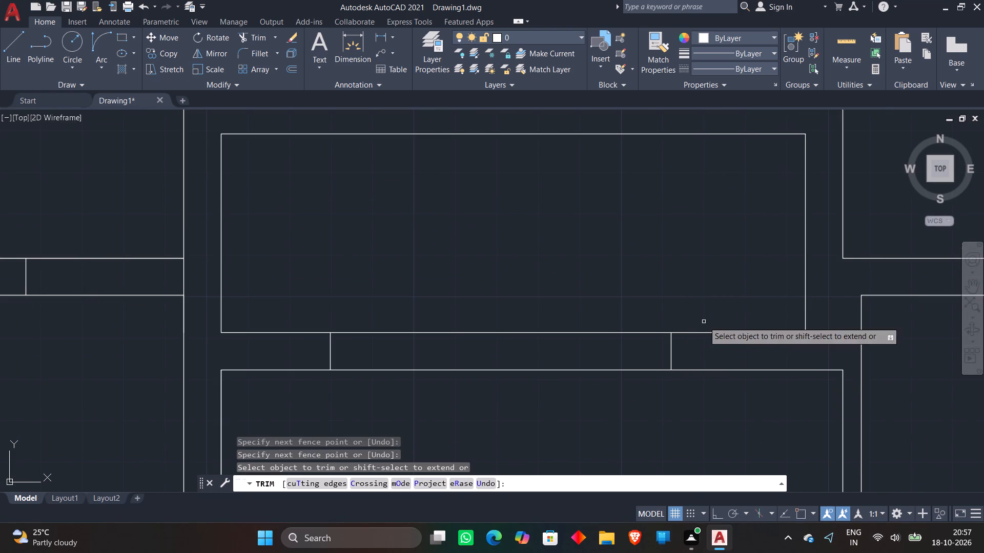
Trim the overhanging ends of the two window lines in the north wall of the north apartment's northeast room.
scroll(703, 287, "down", 1)
middle_click_drag(703, 287, 307, 369)
scroll(518, 337, "up", 2)
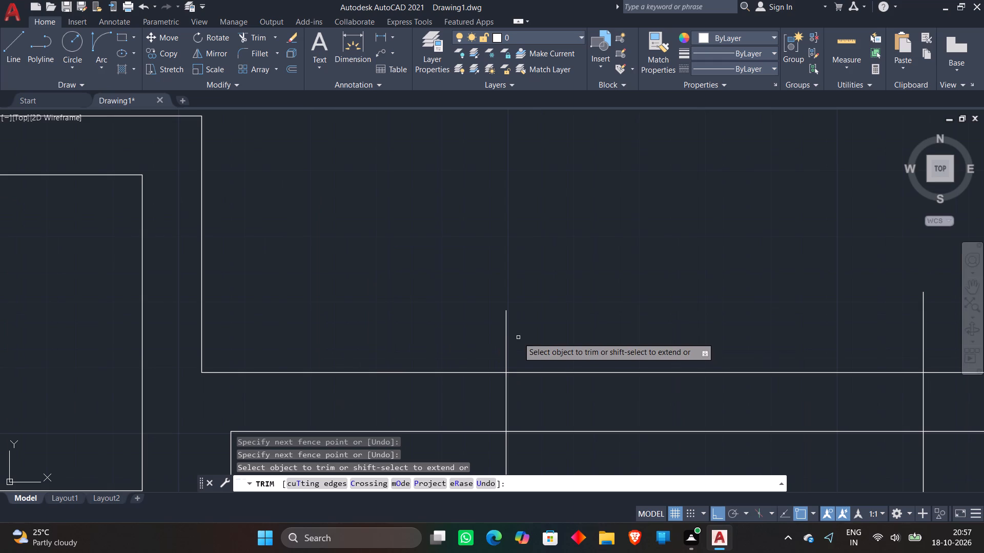
left_click(480, 335)
middle_click_drag(661, 327, 447, 329)
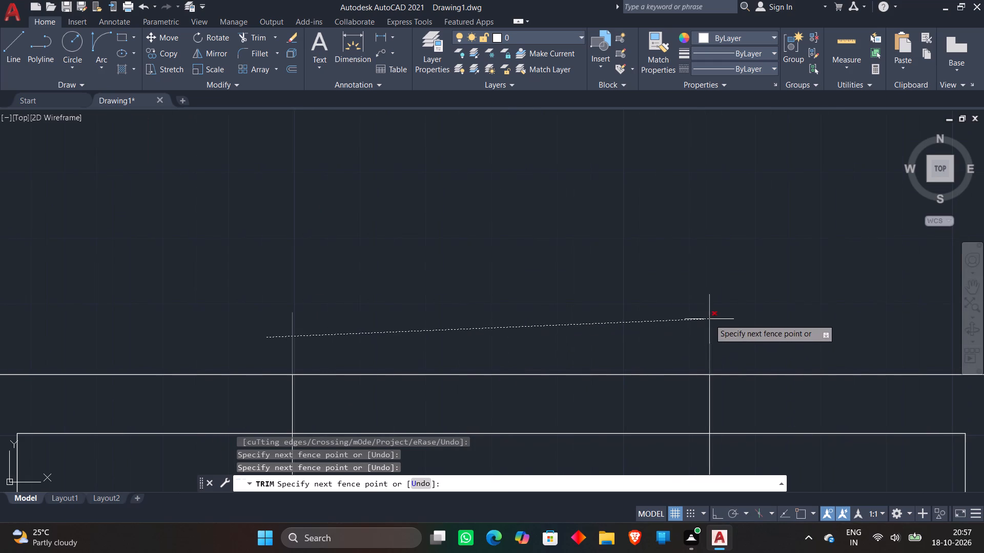
left_click(715, 319)
scroll(710, 293, "down", 2)
left_click(538, 367)
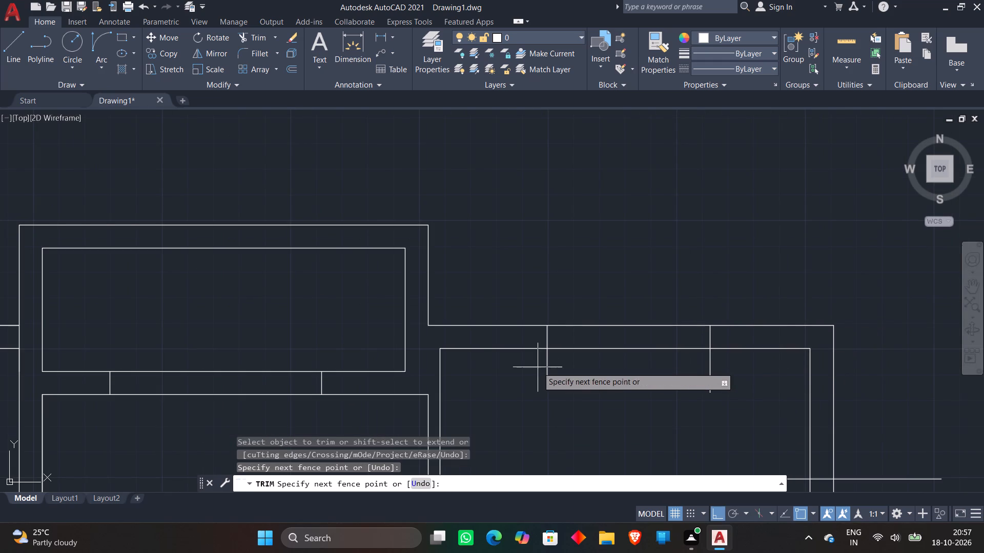
left_click(723, 374)
Trim the overhanging ends of the two window lines in the east wall of the north apartment's northeast room.
scroll(651, 193, "down", 2)
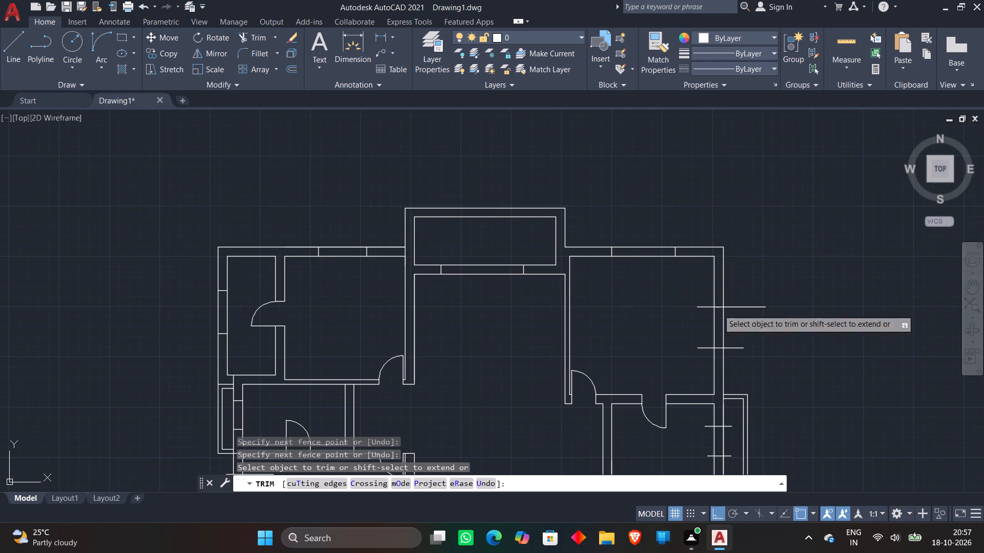
left_click(740, 309)
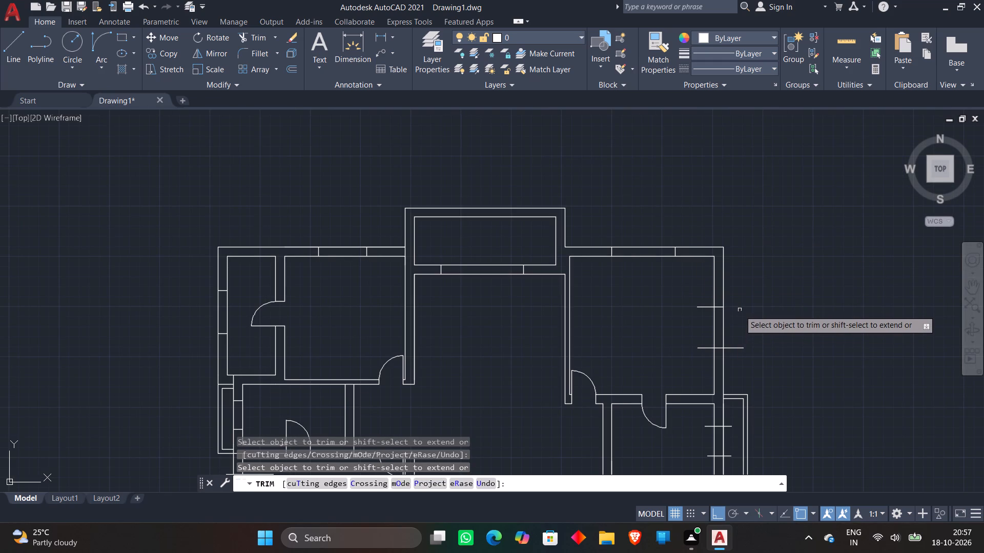
left_click(732, 350)
scroll(704, 305, "up", 1)
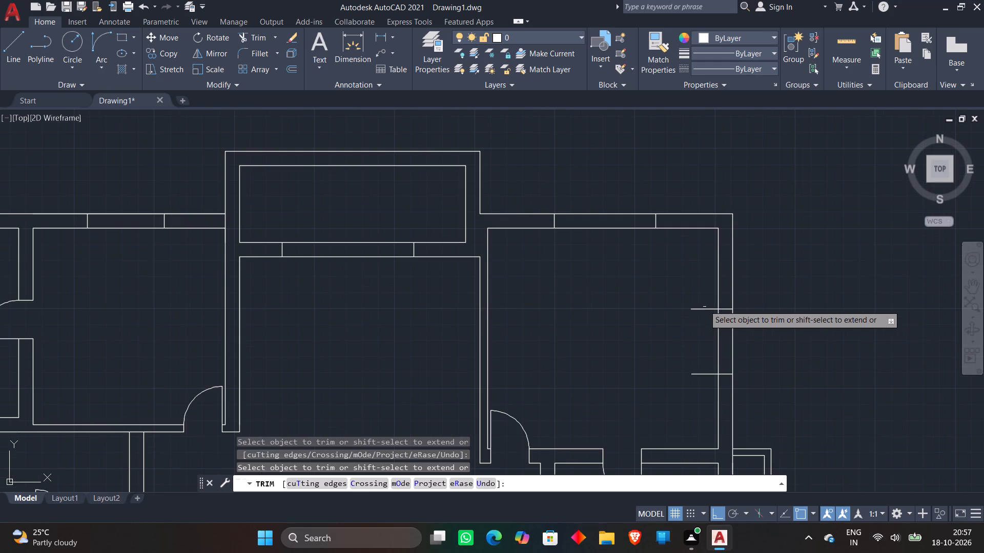
left_click(702, 308)
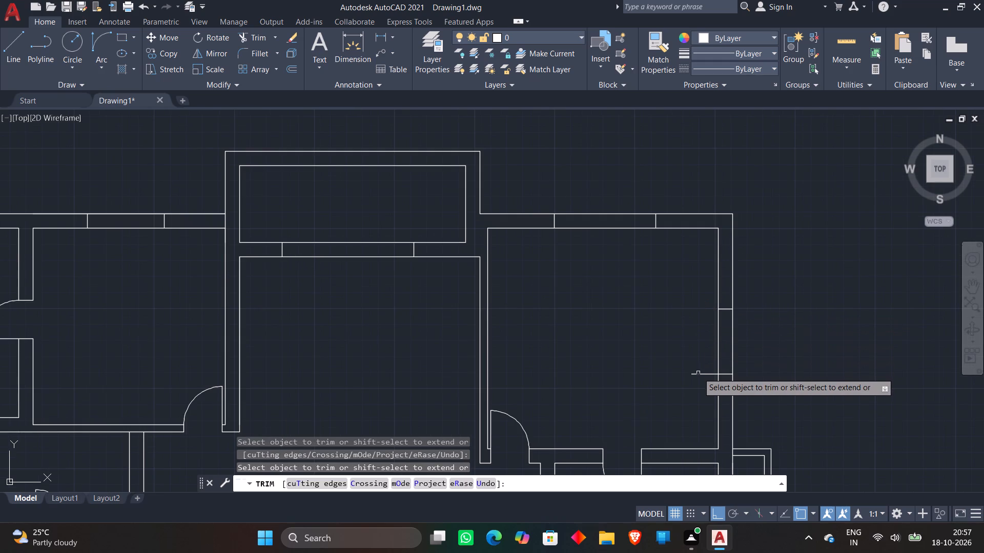
left_click(698, 373)
Trim both ends of the northern window line crossing the west wall of the large western room just north of the staircase.
scroll(692, 316, "down", 2)
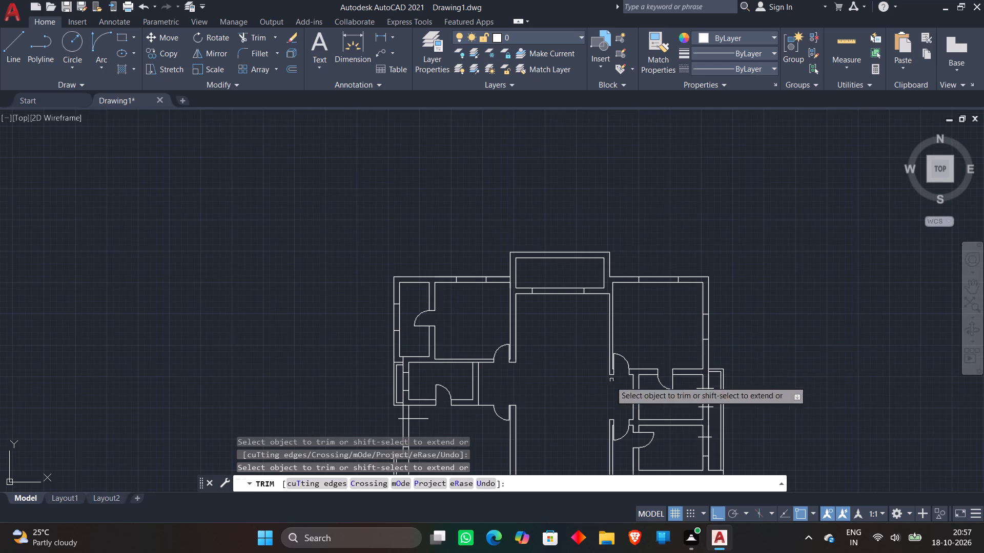
scroll(576, 409, "down", 1)
middle_click_drag(568, 417, 604, 303)
scroll(511, 306, "up", 1)
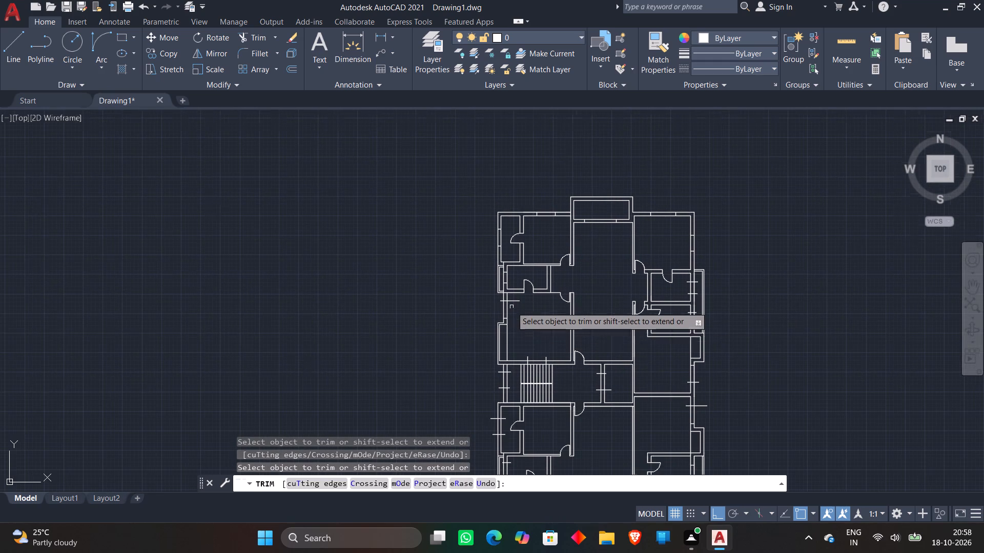
scroll(511, 306, "up", 2)
left_click(511, 292)
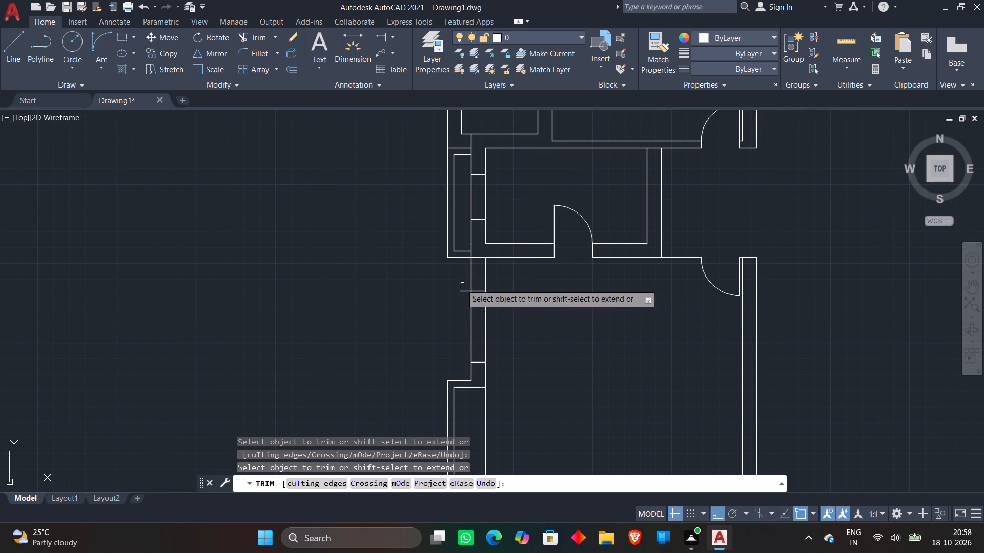
left_click(464, 290)
Trim both ends of the two window lines crossing the east wall of the north apartment's northern small eastern room.
scroll(560, 303, "down", 1)
scroll(580, 343, "down", 2)
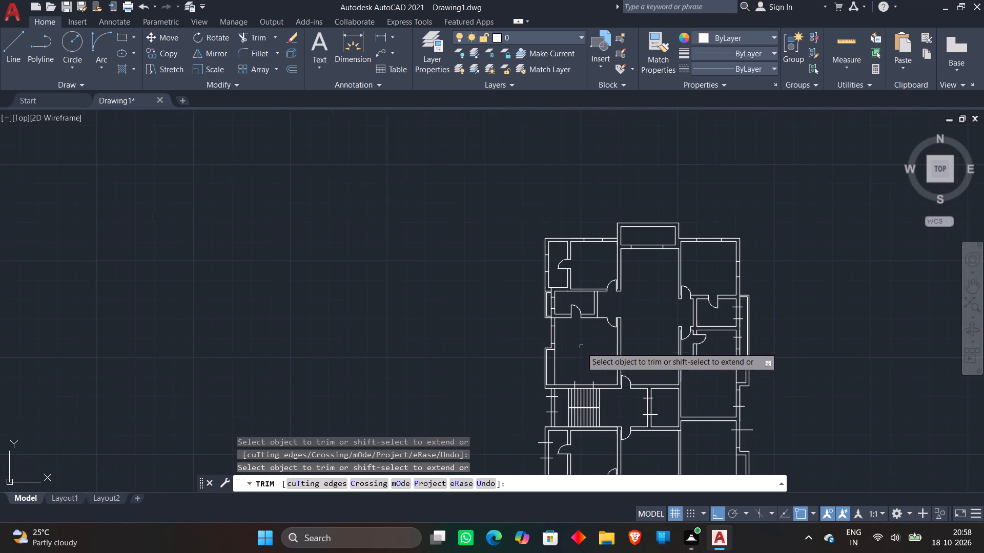
middle_click_drag(585, 352, 463, 316)
scroll(613, 265, "up", 2)
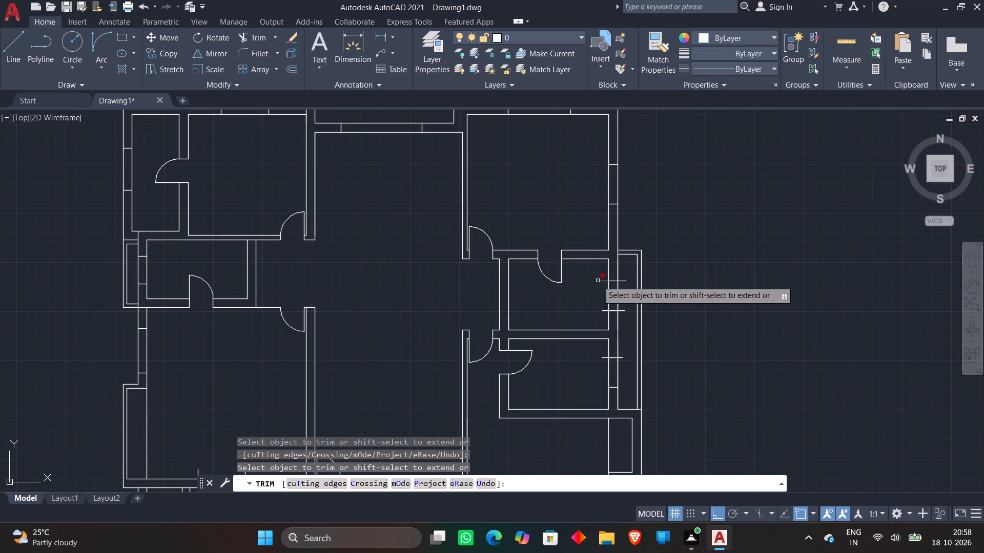
scroll(598, 281, "up", 2)
left_click(605, 276)
left_click(601, 292)
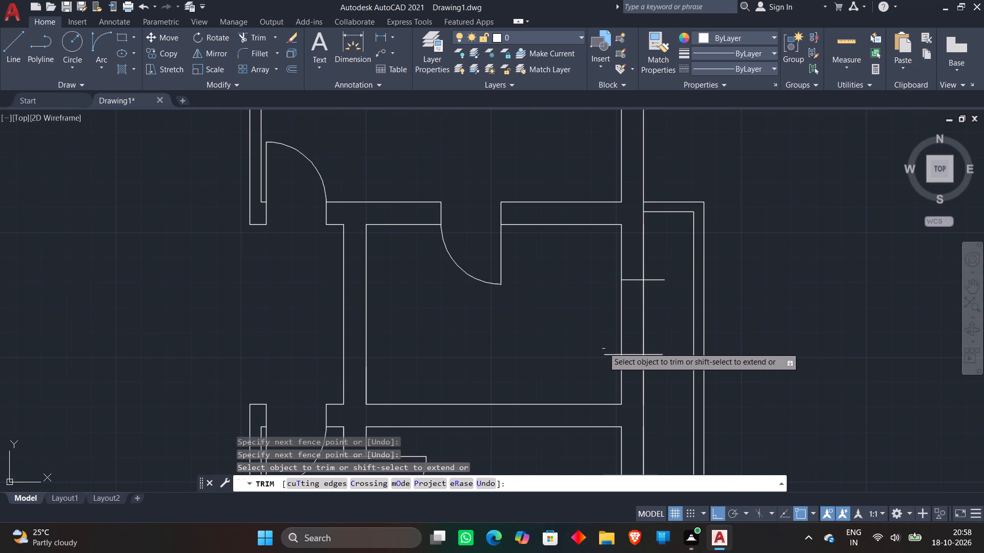
left_click(607, 354)
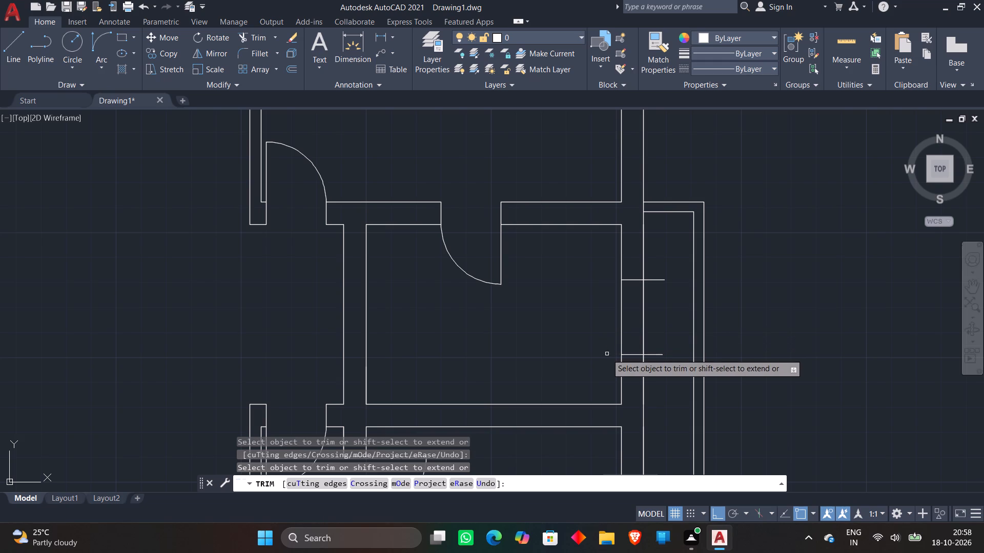
left_click(661, 279)
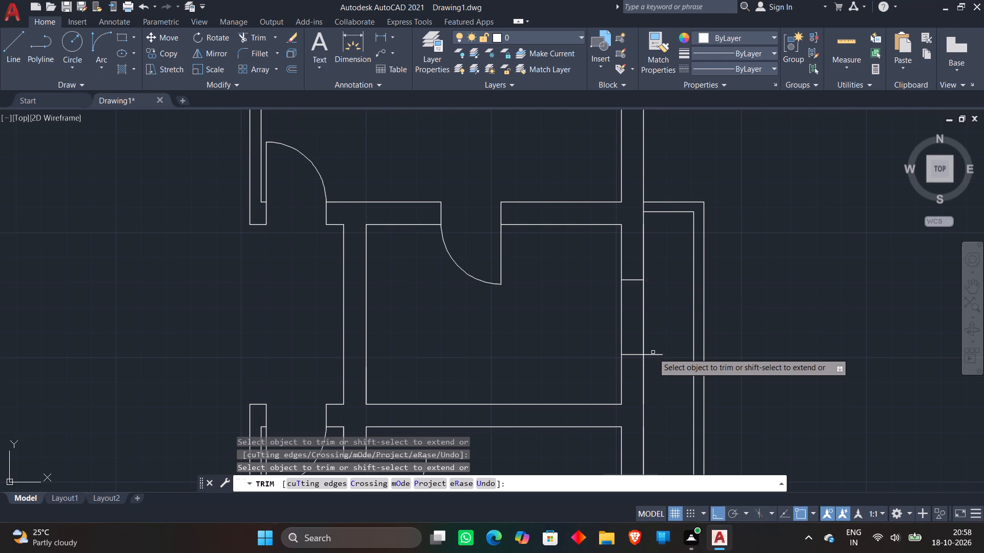
left_click(653, 353)
Trim both ends of the overhanging window line in the east wall of the north apartment's southern small eastern room.
scroll(652, 287, "down", 2)
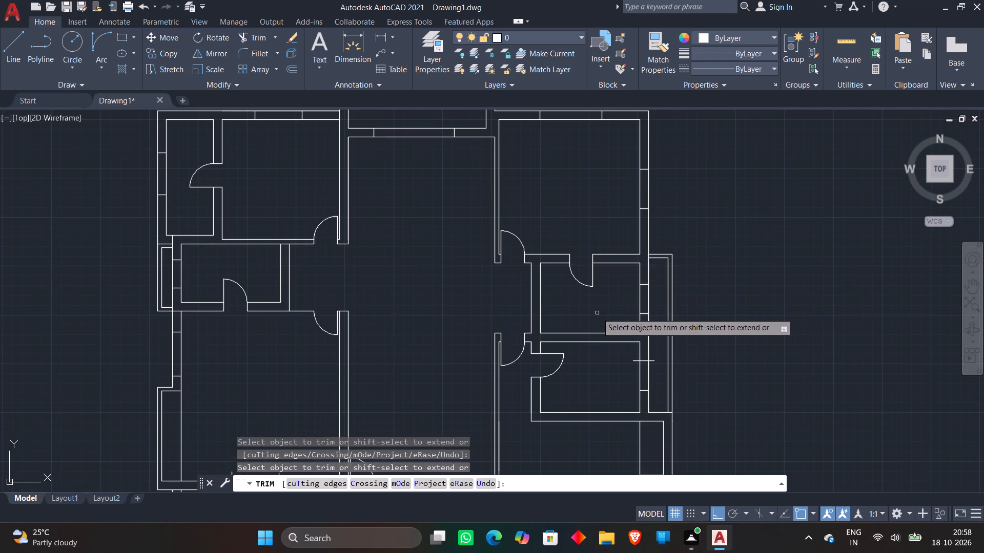
middle_click_drag(597, 312, 607, 228)
scroll(665, 266, "up", 2)
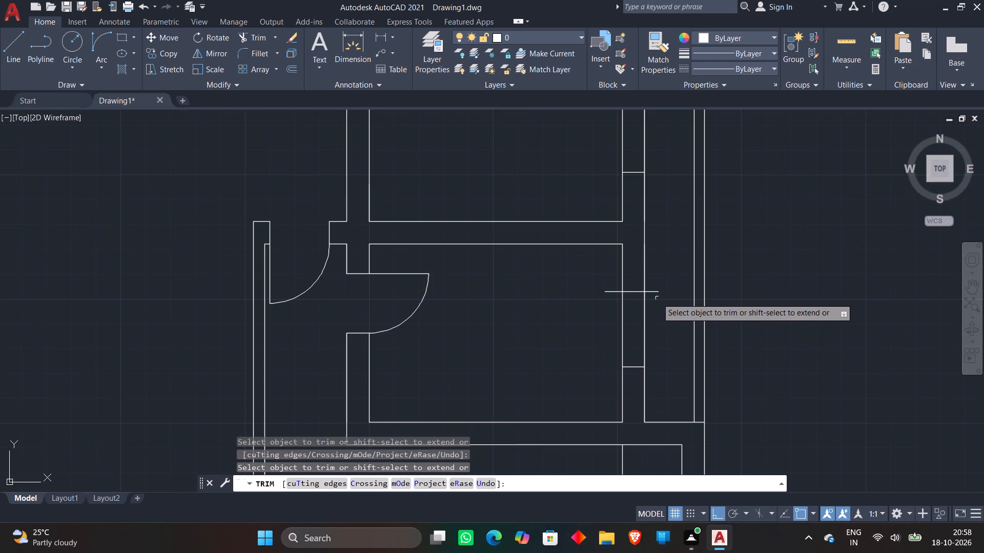
left_click(657, 292)
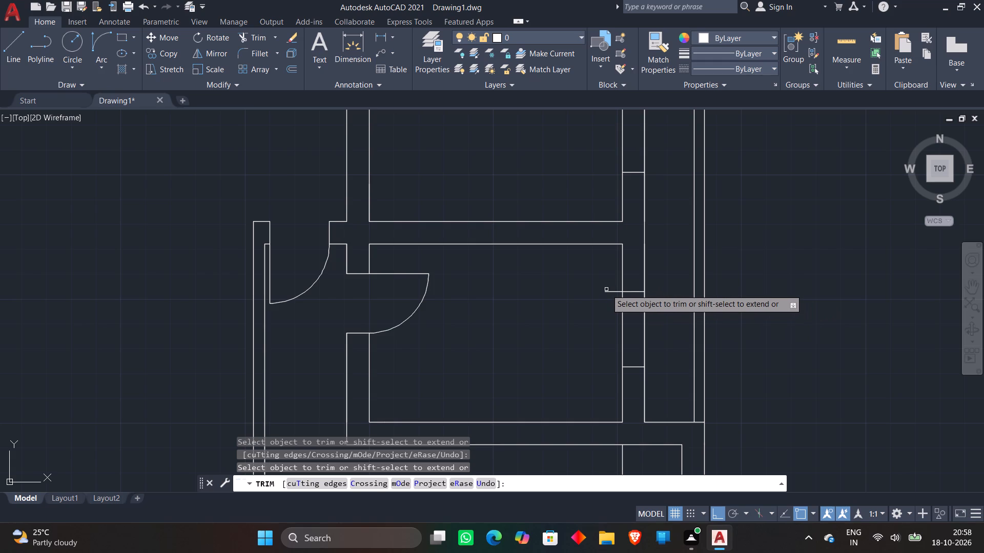
left_click(607, 291)
Trim the ends of the two window lines that project north of the staircase's north wall.
scroll(584, 280, "down", 2)
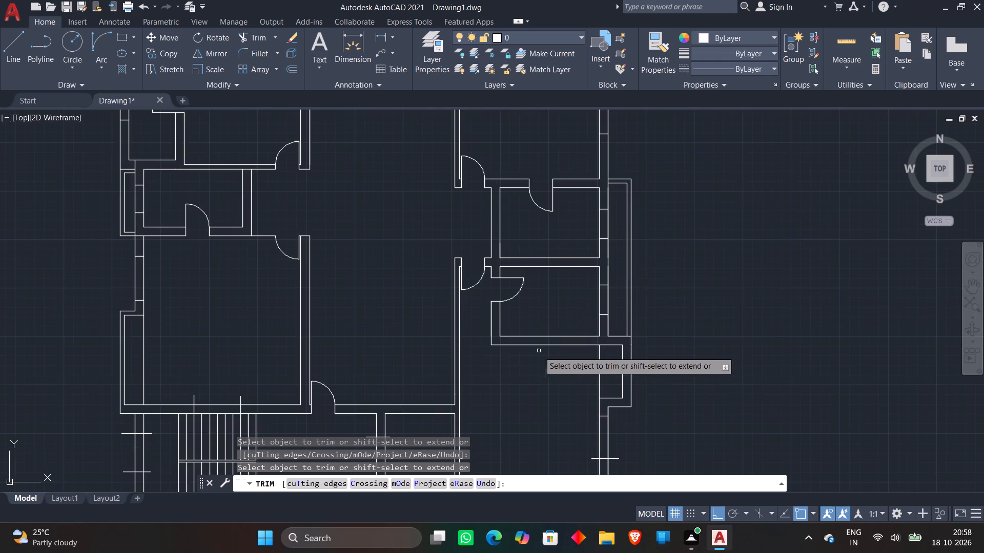
scroll(540, 368, "down", 1)
middle_click_drag(540, 389, 570, 271)
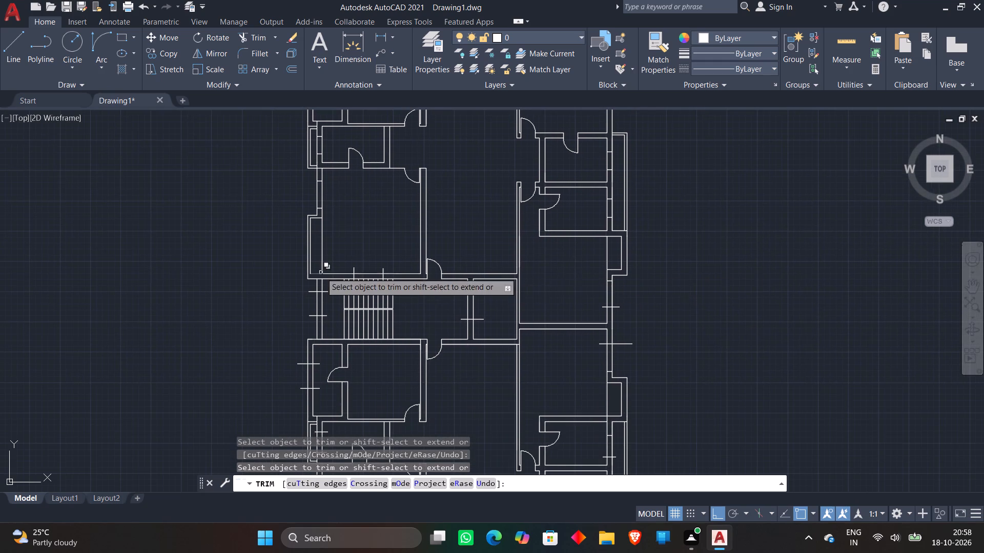
scroll(365, 253, "up", 3)
left_click(309, 320)
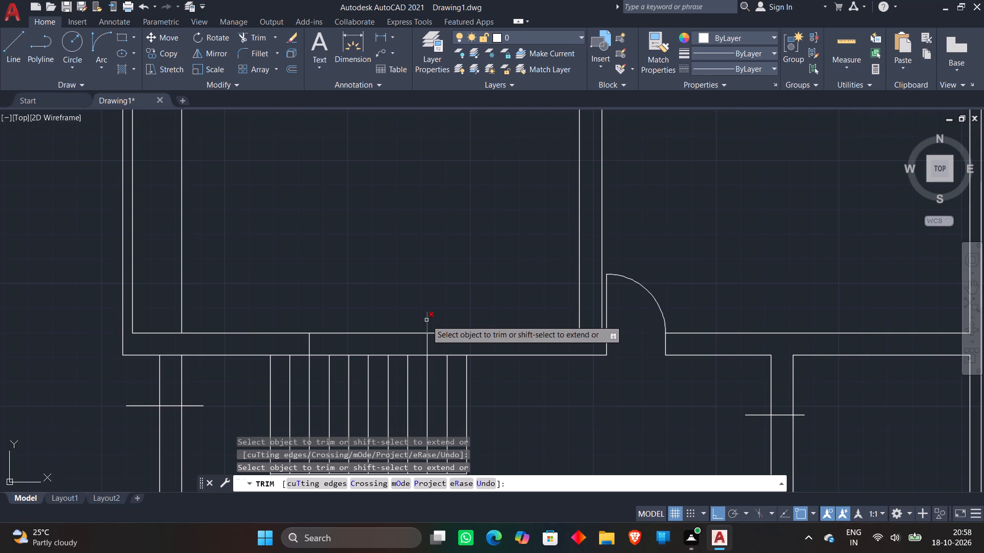
left_click(426, 320)
Trim both ends of the two window lines crossing the west wall of the staircase.
scroll(436, 274, "down", 2)
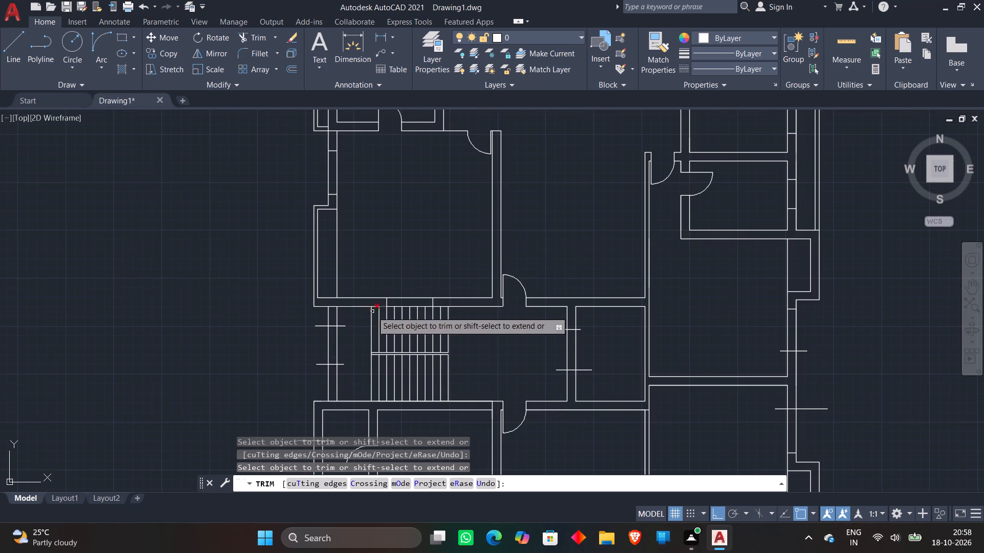
scroll(344, 327, "up", 3)
left_click(329, 330)
scroll(356, 296, "down", 3)
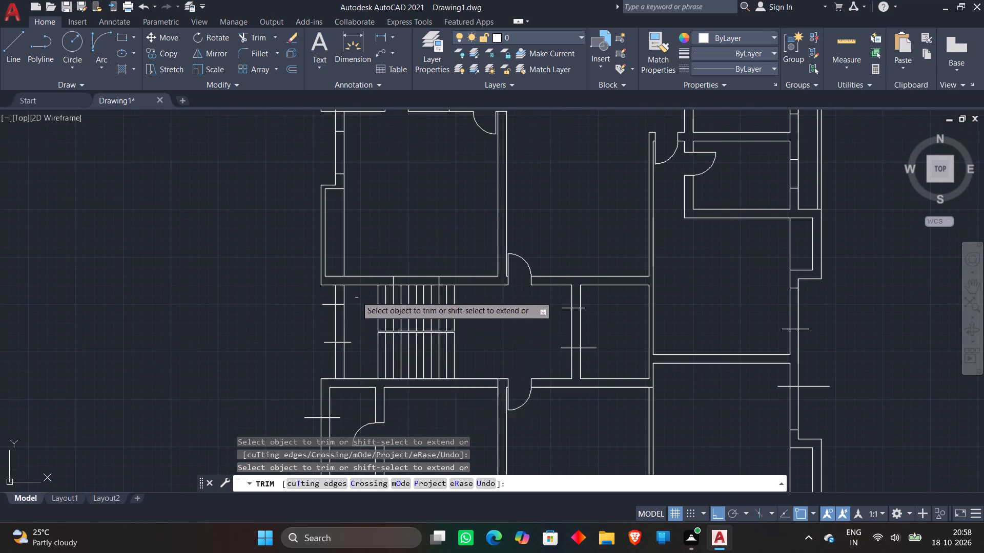
left_click(352, 344)
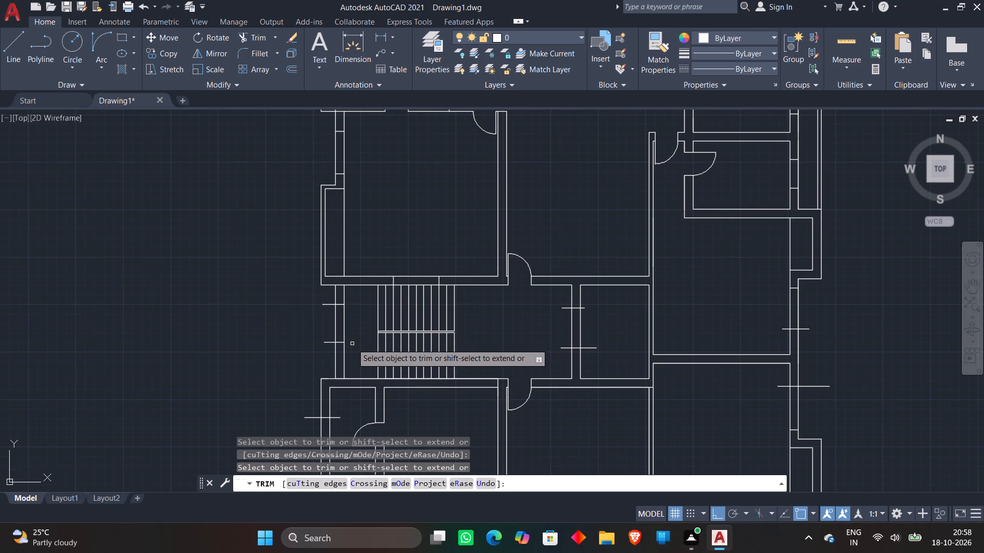
scroll(340, 321, "up", 2)
left_click(311, 283)
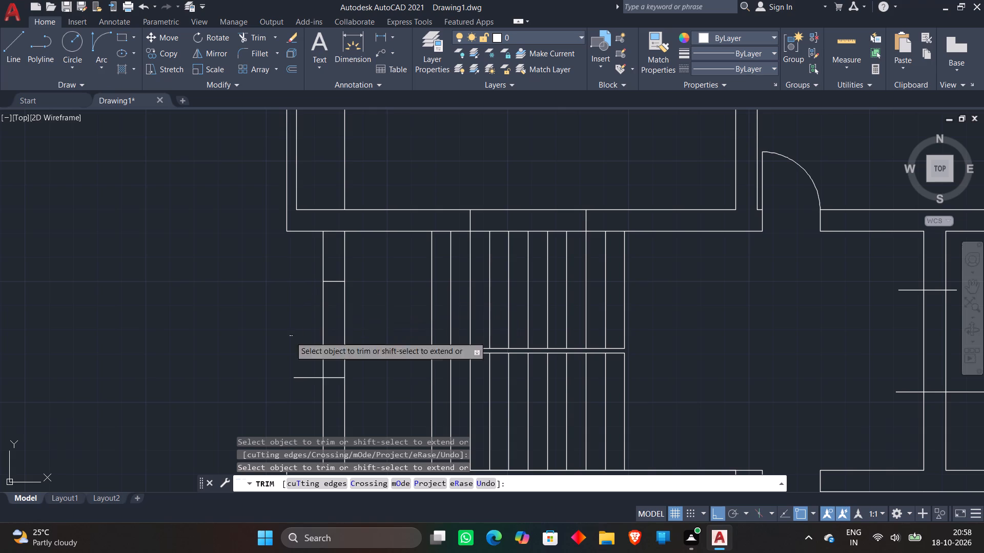
left_click(298, 377)
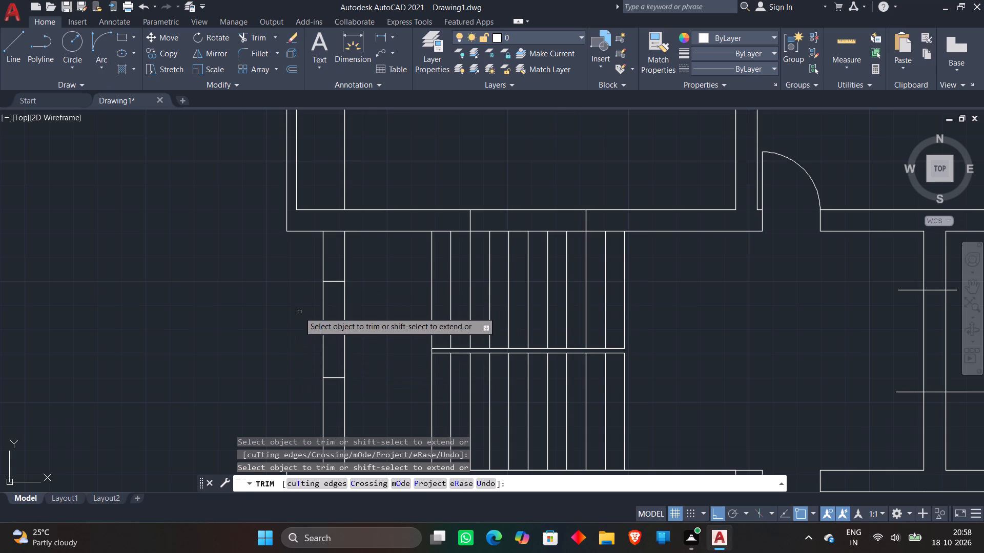
Trim both ends of the two window lines crossing the wall between the staircase lobby and the small room east of it.
scroll(299, 312, "down", 2)
scroll(542, 306, "up", 2)
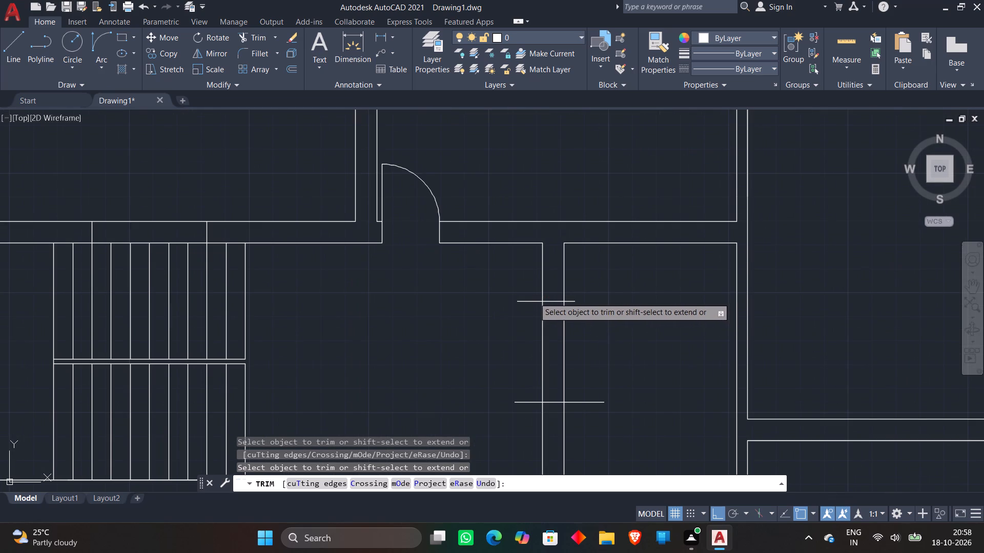
left_click(531, 297)
left_click(528, 413)
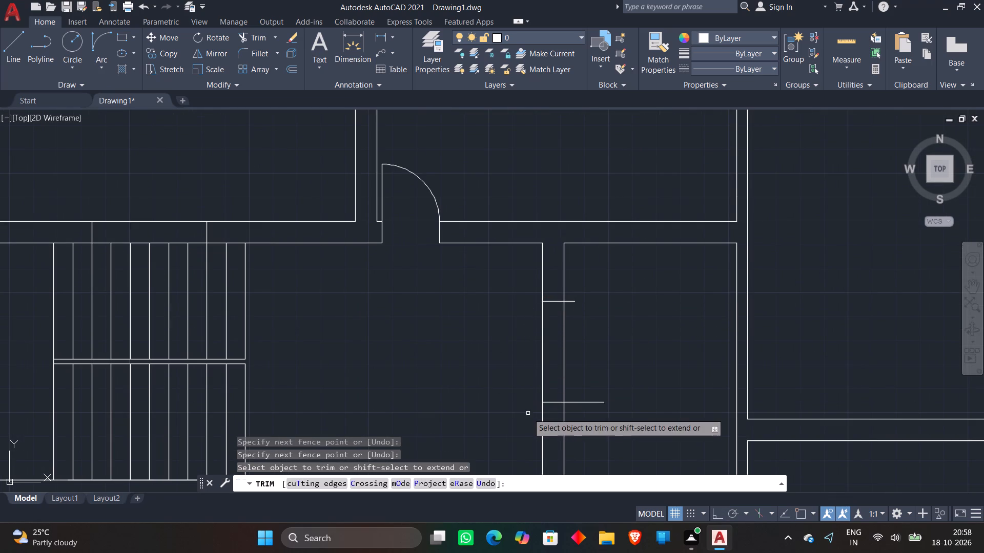
left_click(570, 299)
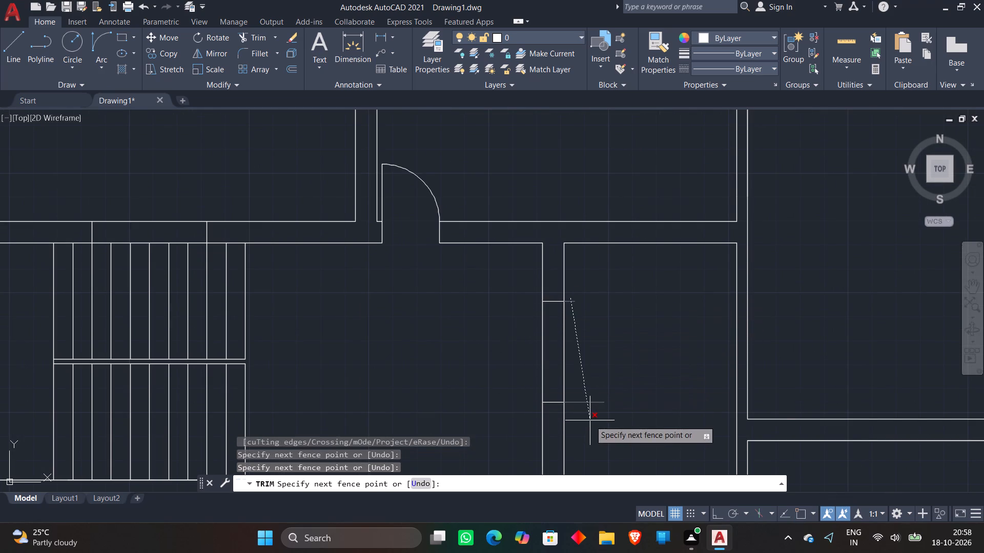
left_click(590, 420)
Trim both ends of the southern window line in the east wall of the north apartment's southernmost eastern room.
scroll(597, 348, "down", 2)
scroll(673, 323, "down", 1)
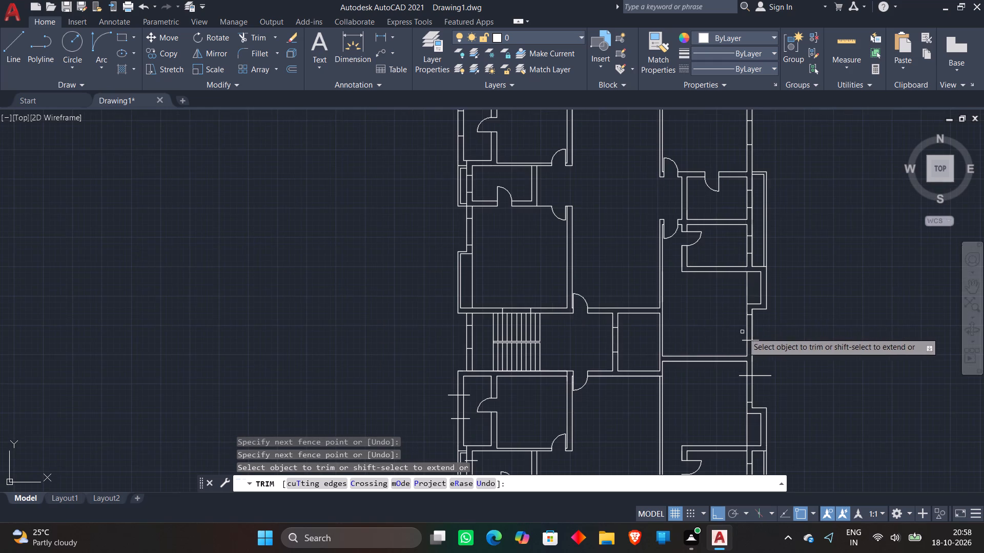
scroll(746, 332, "up", 2)
left_click(733, 354)
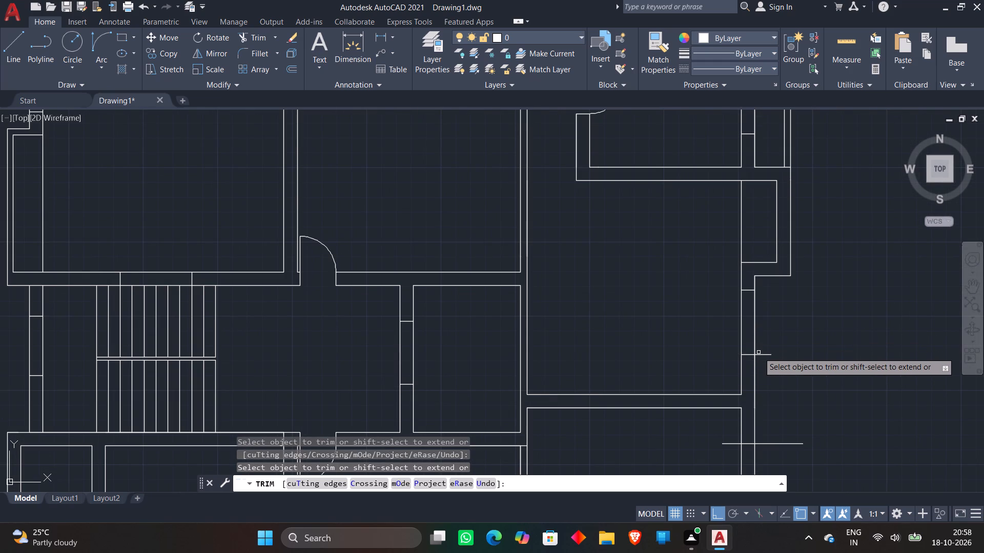
left_click(764, 355)
Trim both ends of the northern window line in the east wall of the south apartment's northernmost eastern room.
scroll(775, 337, "down", 2)
middle_click_drag(790, 382, 747, 314)
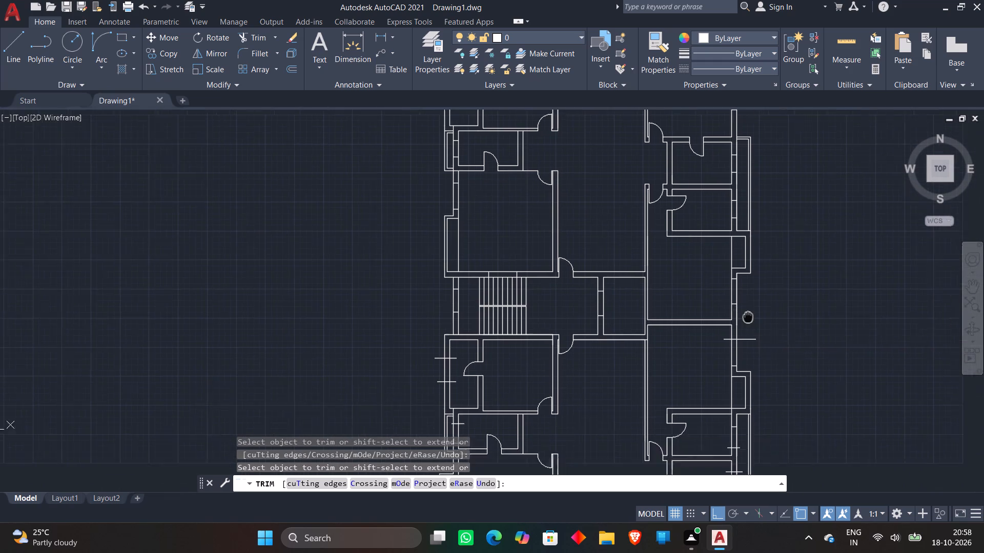
middle_click_drag(747, 314, 744, 300)
scroll(742, 314, "up", 2)
left_click(726, 301)
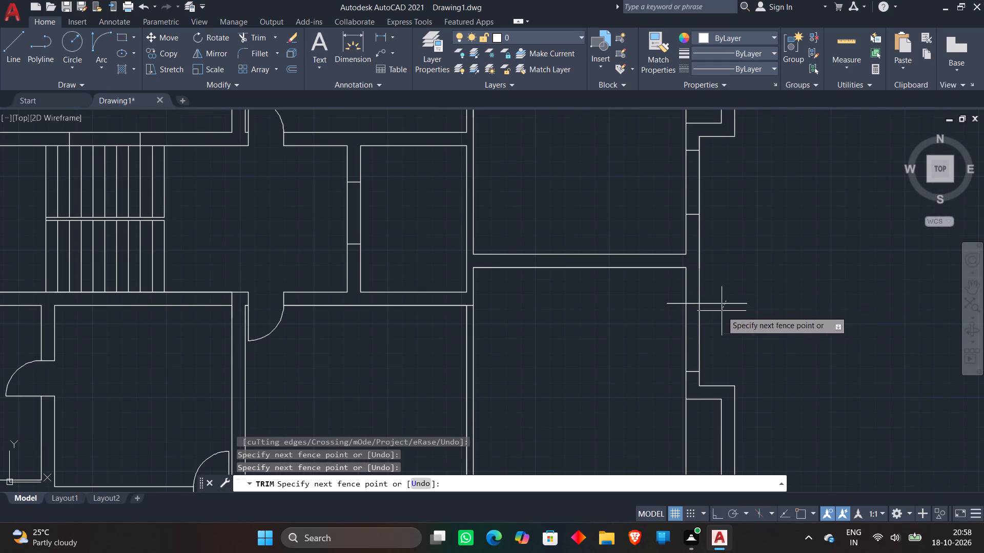
left_click(722, 315)
left_click(671, 303)
Trim both ends of the two window lines crossing the west wall of the south apartment's narrow northwestern room.
scroll(669, 303, "down", 2)
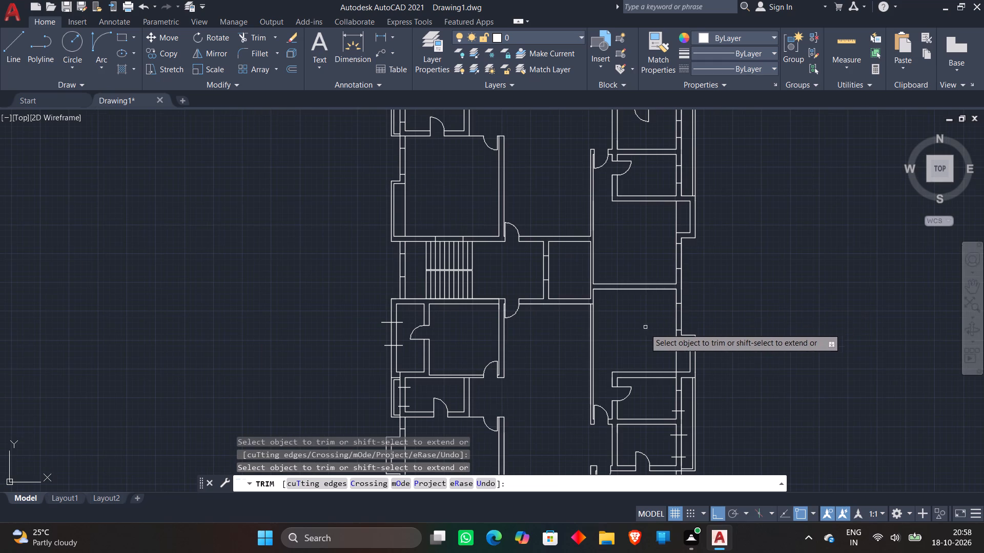
scroll(560, 366, "down", 1)
middle_click_drag(552, 372, 566, 336)
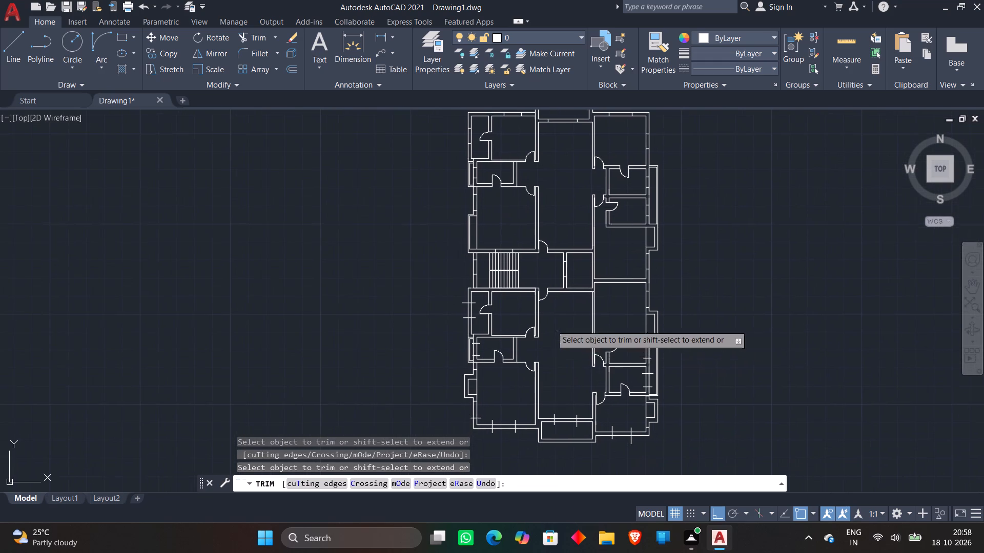
scroll(467, 292, "up", 3)
left_click(482, 334)
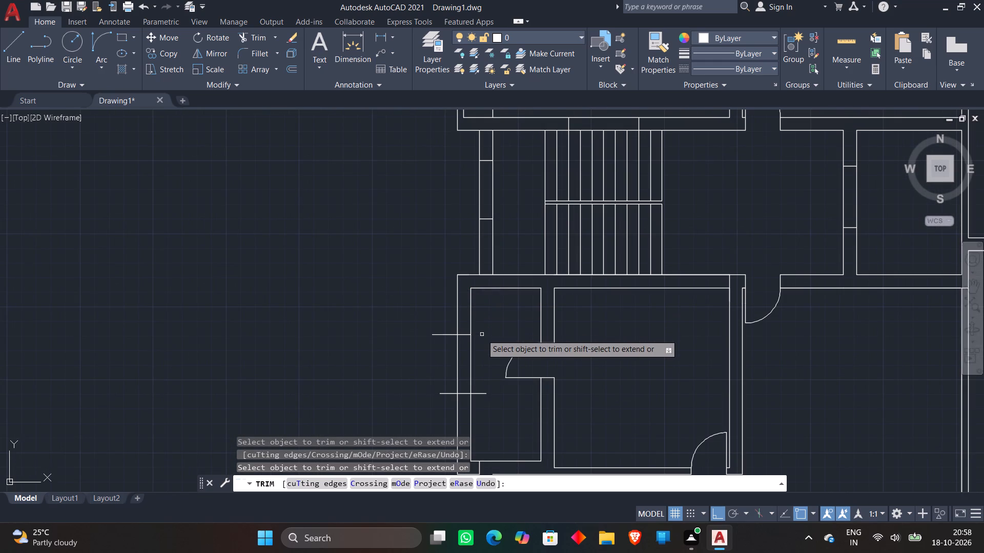
left_click(482, 394)
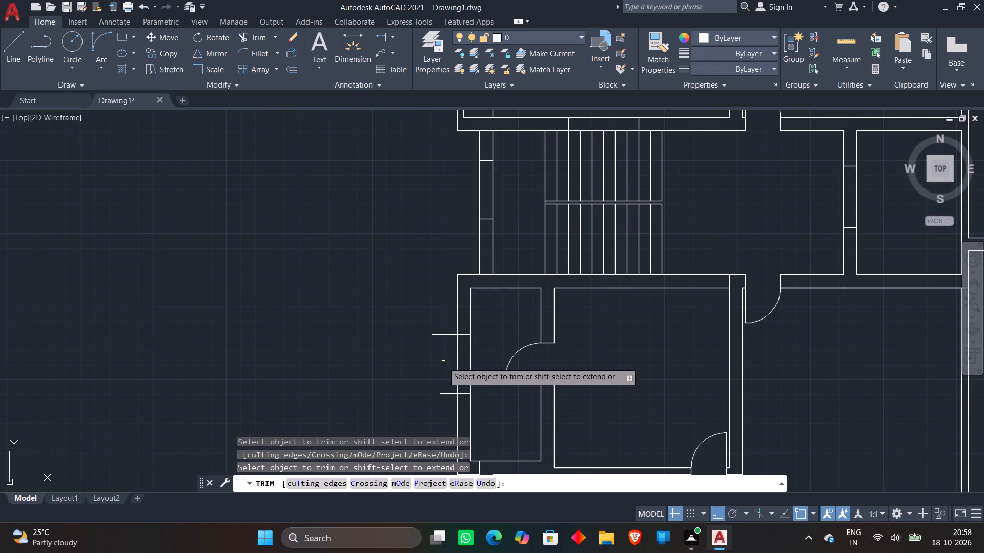
left_click(438, 333)
left_click(444, 394)
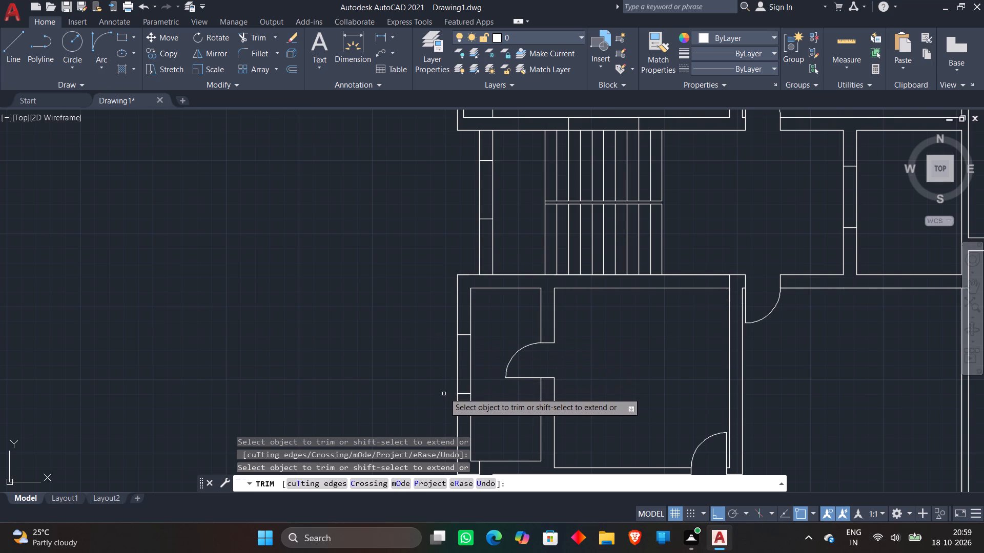
Trim both ends of the two window lines crossing the west wall of the south apartment's middle small western room.
scroll(439, 313, "down", 3)
middle_click_drag(425, 330, 444, 232)
scroll(458, 286, "up", 2)
scroll(482, 214, "up", 3)
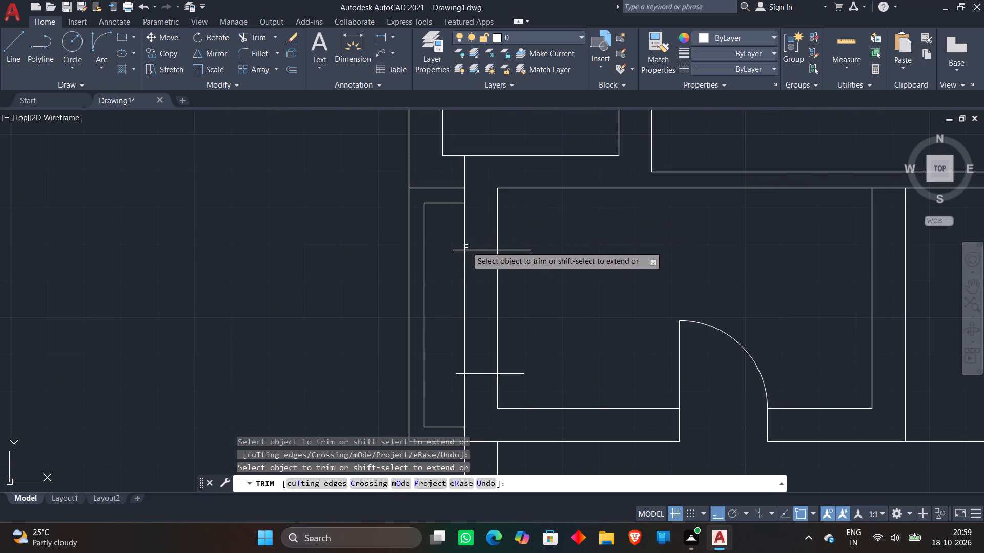
left_click(458, 252)
left_click(513, 251)
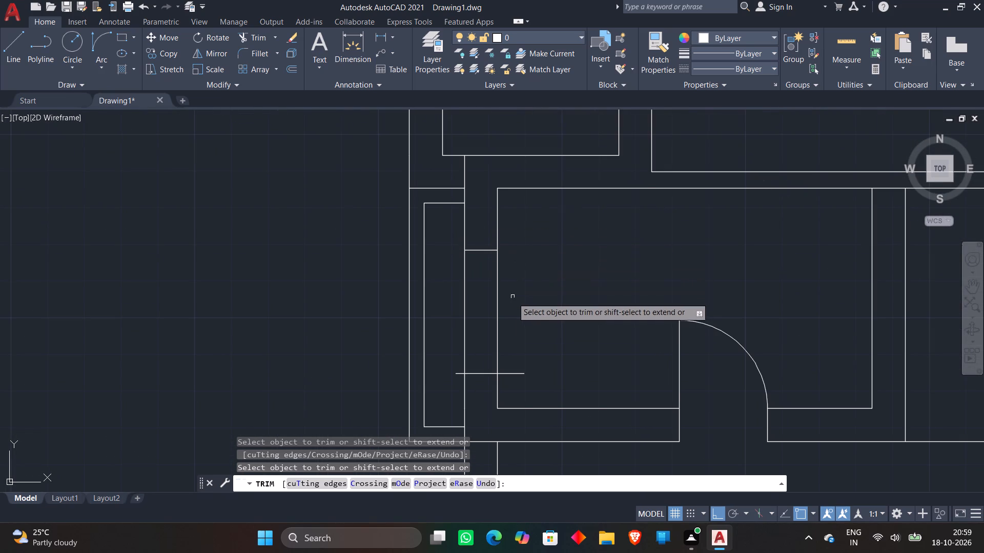
left_click(511, 372)
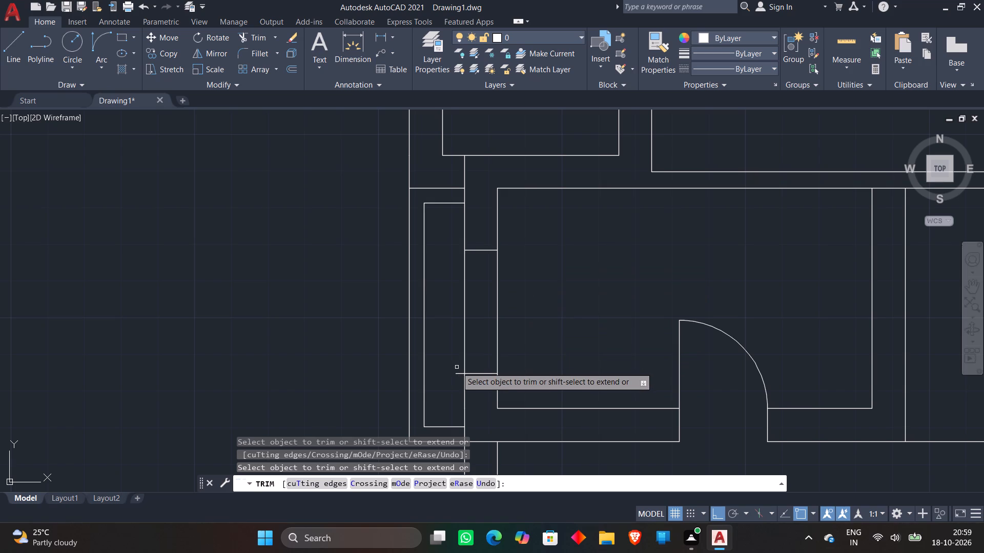
left_click(457, 373)
Trim both ends of the southernmost window line in the west wall of the south apartment's large southwestern room.
scroll(539, 286, "down", 3)
scroll(571, 357, "down", 1)
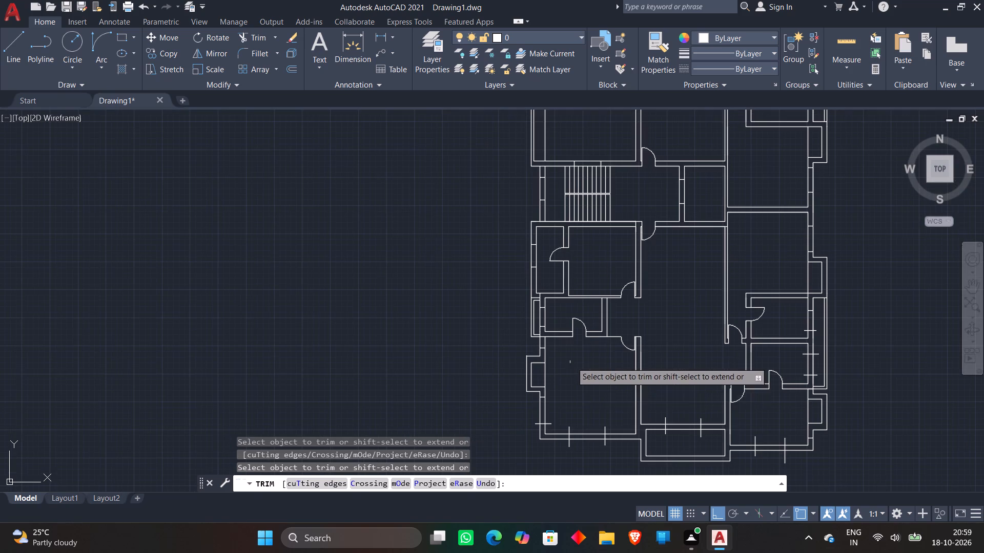
middle_click_drag(576, 380, 529, 284)
scroll(495, 333, "up", 2)
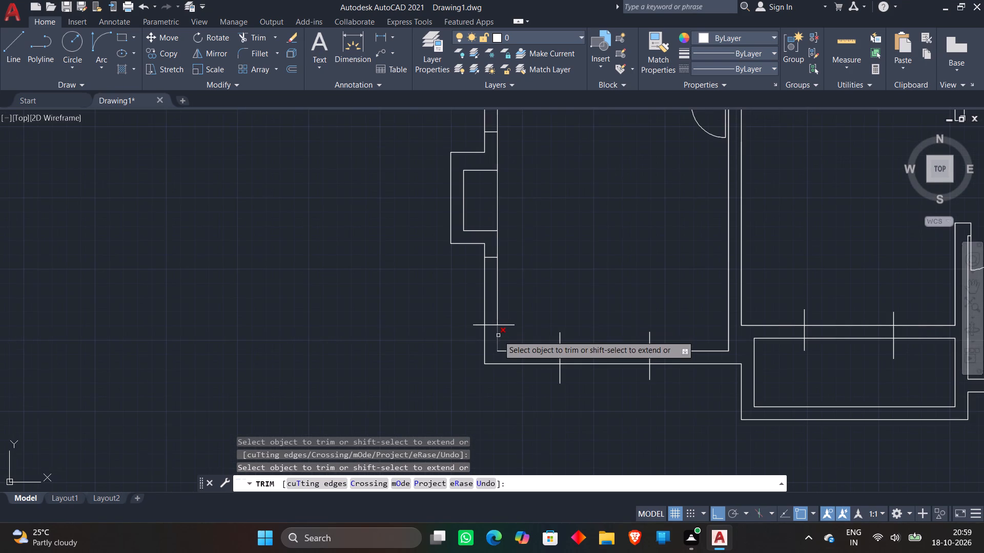
left_click(509, 326)
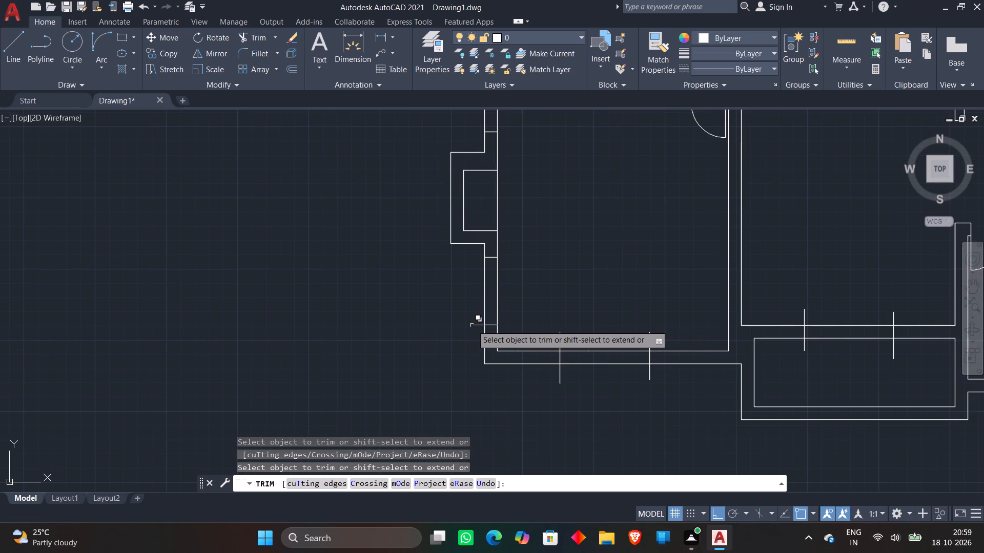
left_click(472, 326)
Trim both ends of the two window lines crossing the south wall of the large southwestern room.
scroll(577, 333, "up", 3)
scroll(505, 332, "down", 2)
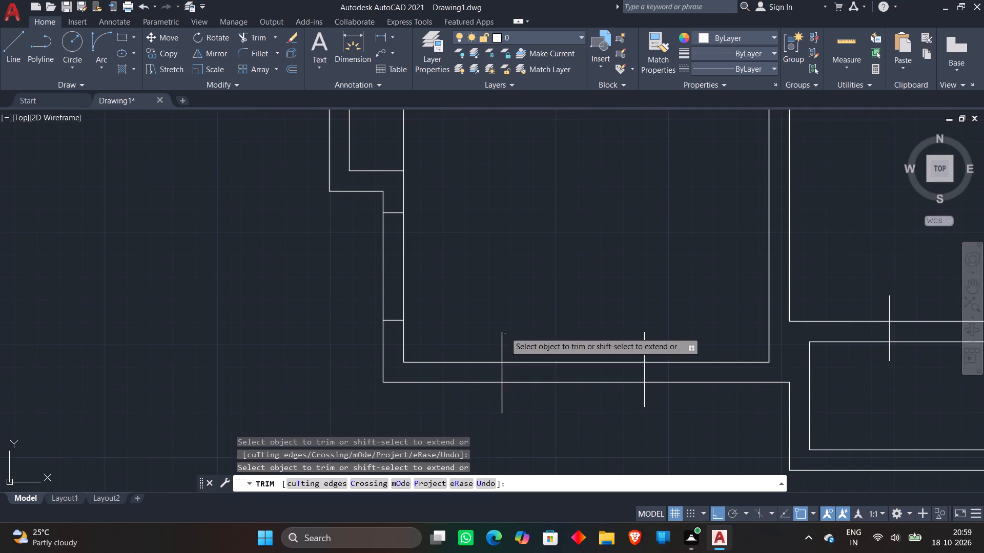
left_click(490, 340)
left_click(661, 336)
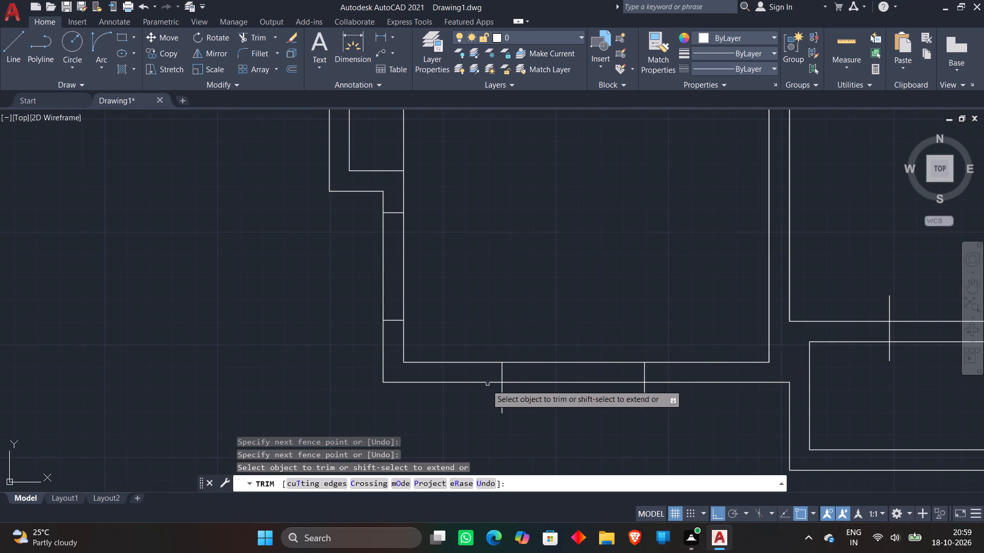
left_click(487, 393)
left_click(661, 398)
Trim both ends of the two opening lines crossing the wall between the south apartment's central room and its southern balcony.
scroll(657, 277, "down", 2)
middle_click_drag(656, 279, 332, 332)
scroll(499, 352, "up", 3)
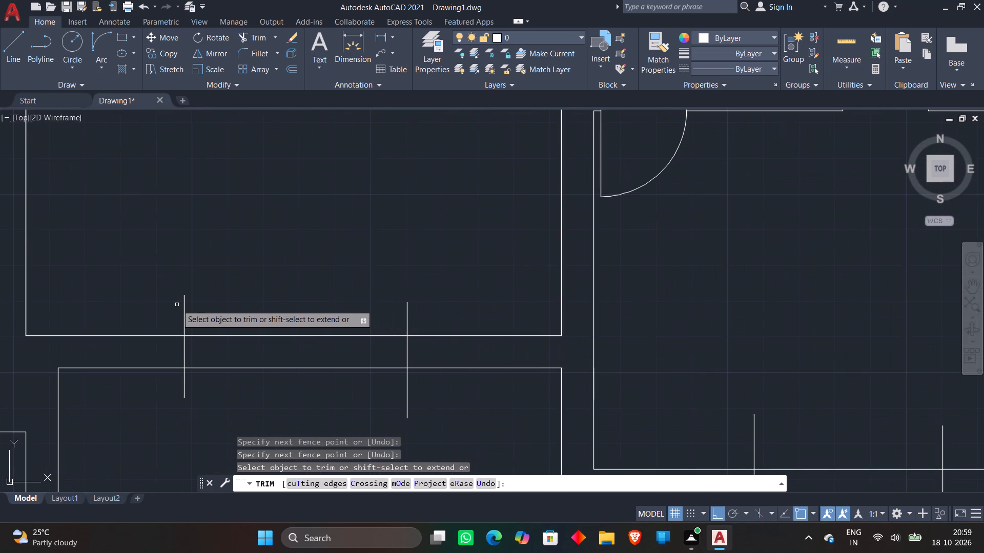
left_click(159, 309)
left_click(243, 307)
left_click(377, 320)
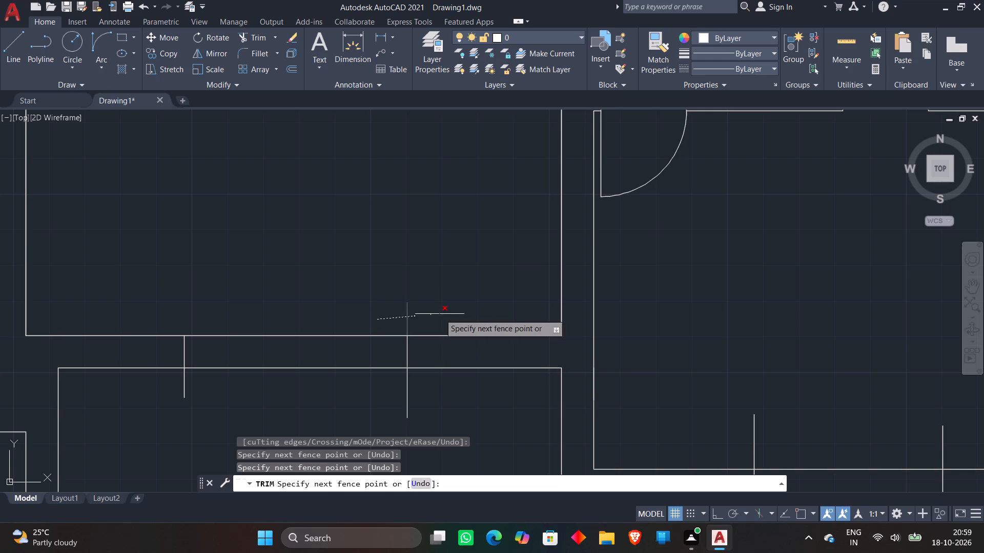
left_click(440, 314)
left_click(174, 388)
left_click(232, 393)
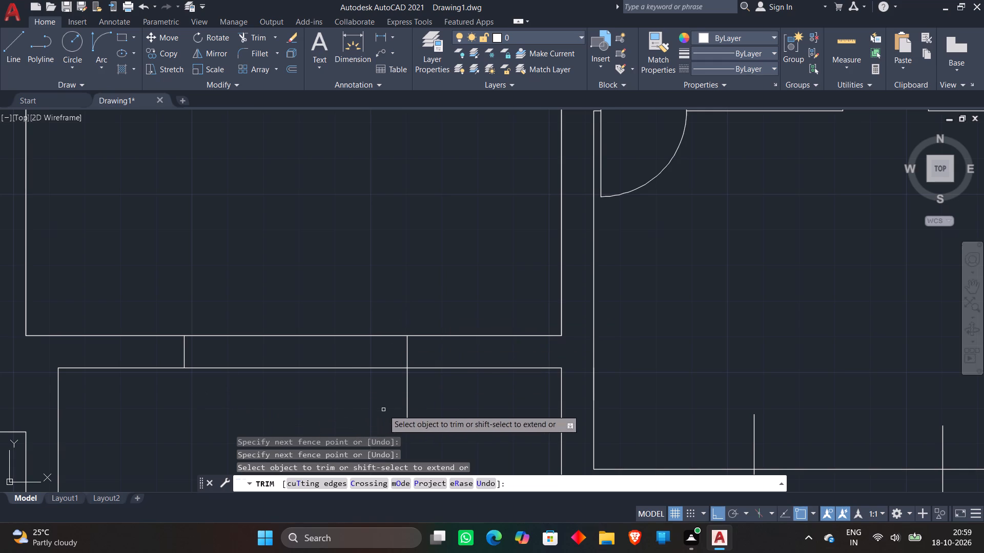
left_click(394, 406)
left_click(423, 395)
Trim both ends of the two window lines crossing the south wall of the south apartment's southeastern room.
scroll(440, 276, "down", 3)
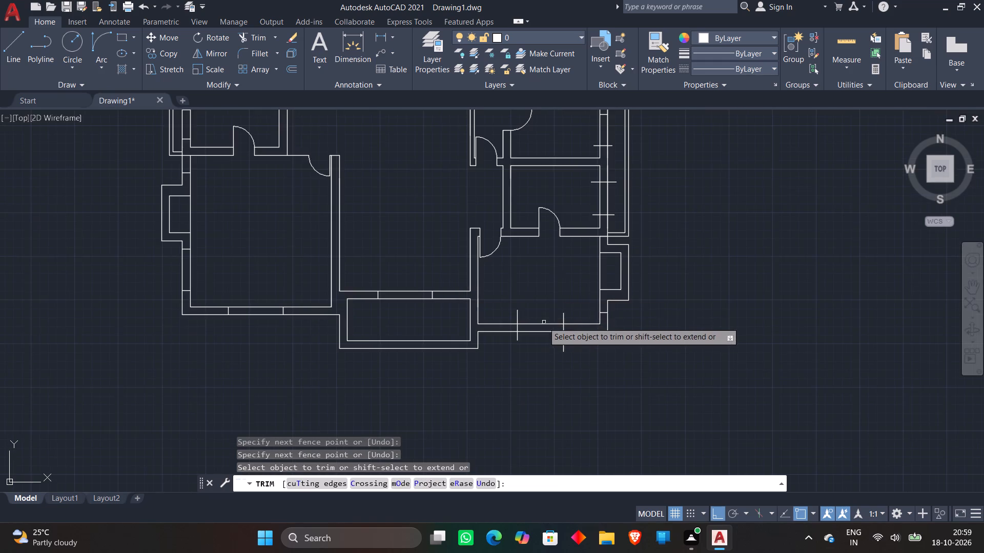
scroll(543, 322, "up", 4)
left_click(320, 317)
left_click(675, 299)
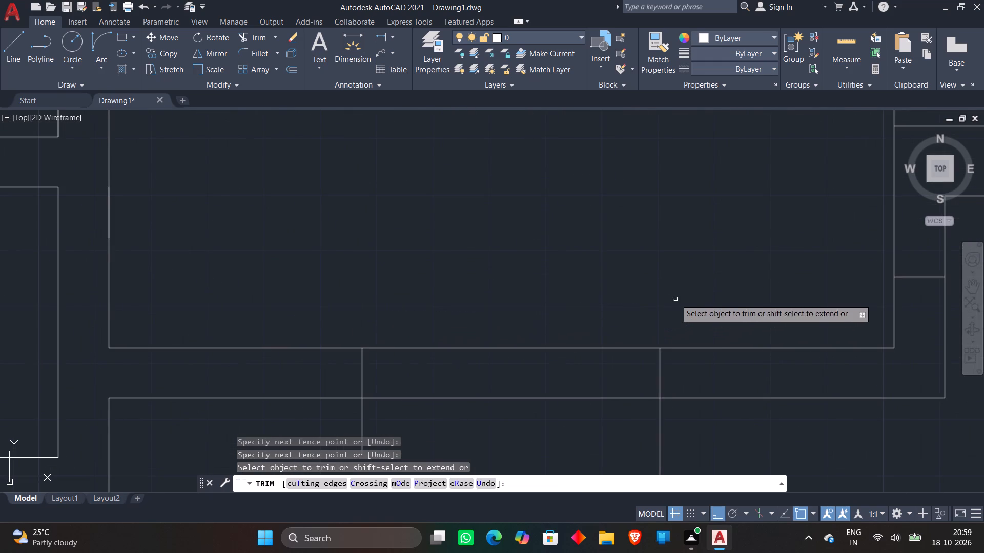
scroll(588, 276, "down", 2)
scroll(490, 340, "up", 1)
left_click(484, 330)
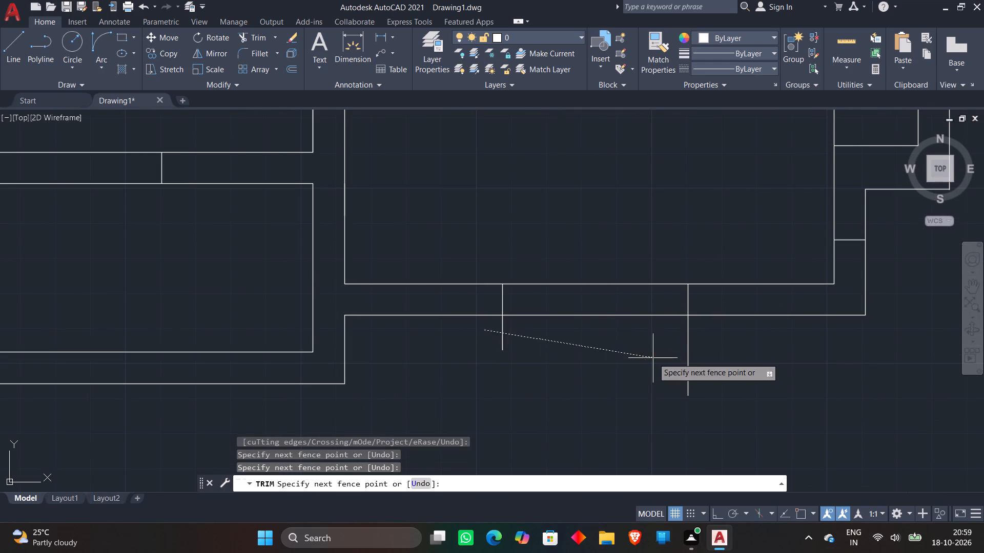
left_click(738, 368)
Trim both ends of the two window lines crossing the east wall of the small room north of the south apartment's southeastern room.
scroll(732, 371, "down", 2)
middle_click_drag(727, 377, 694, 434)
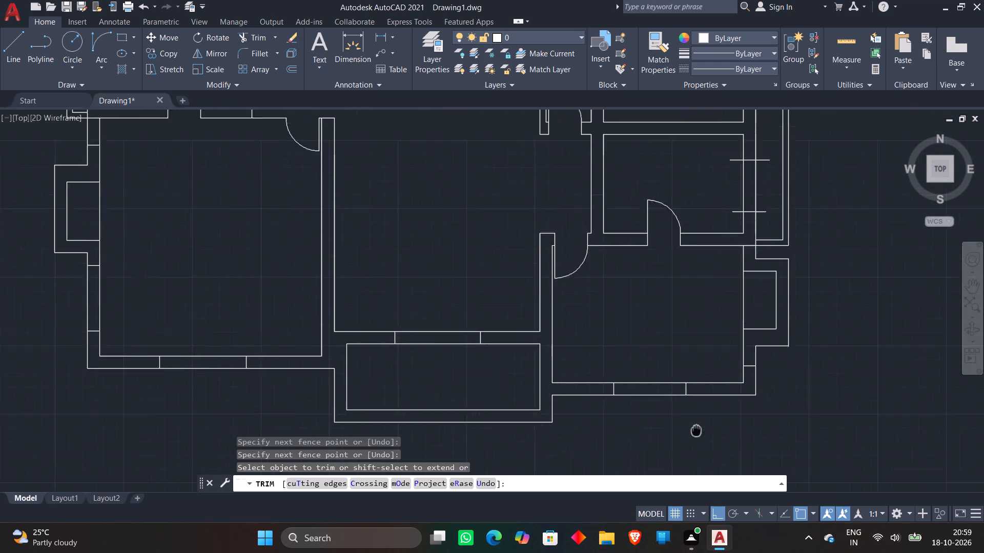
middle_click_drag(694, 434, 690, 445)
scroll(701, 198, "down", 1)
middle_click_drag(701, 199, 667, 279)
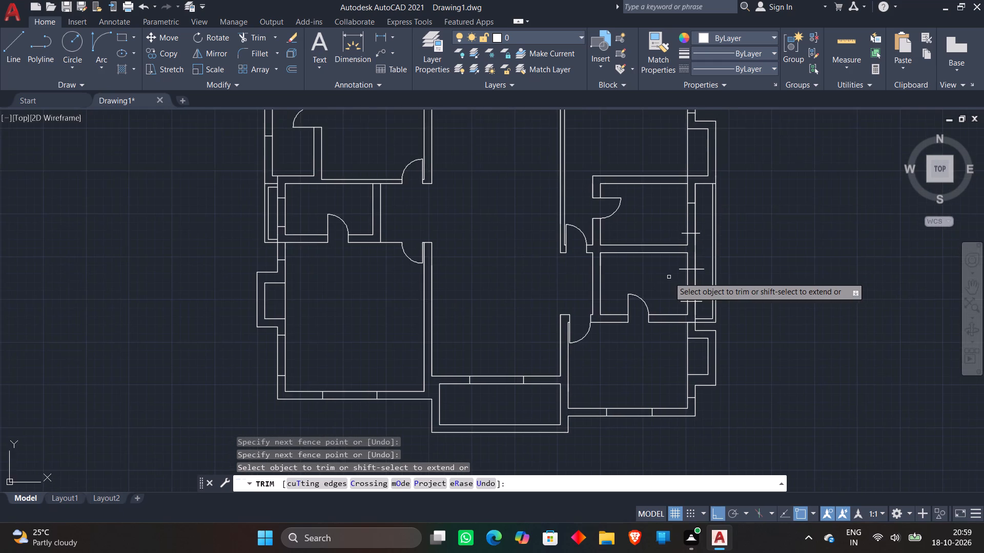
scroll(669, 277, "up", 3)
left_click(715, 243)
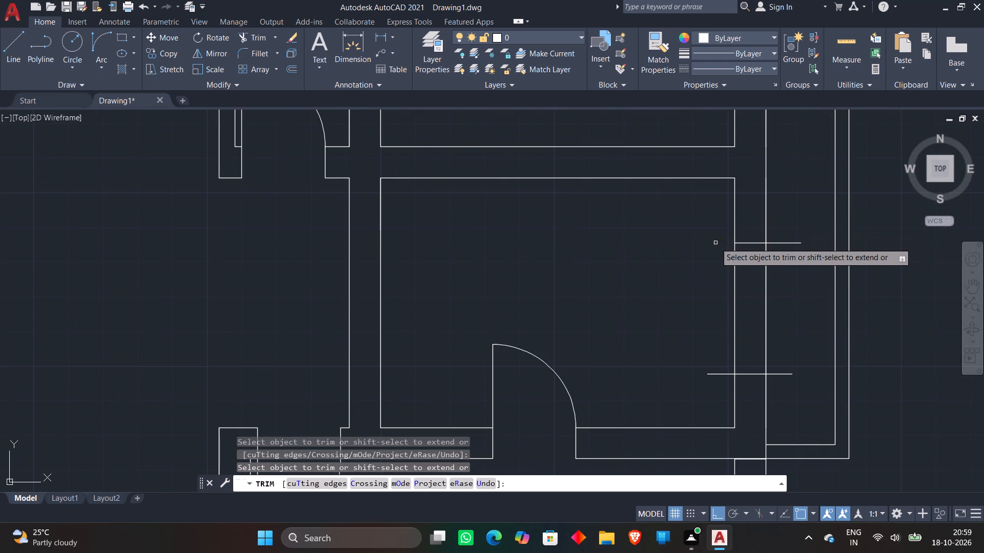
left_click(793, 243)
left_click(782, 372)
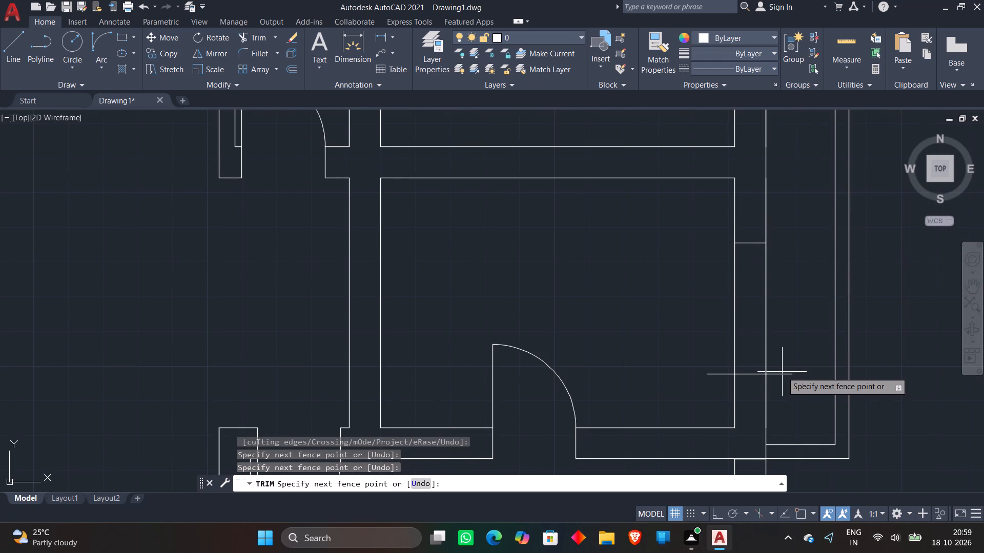
left_click(782, 381)
left_click(713, 360)
left_click(711, 381)
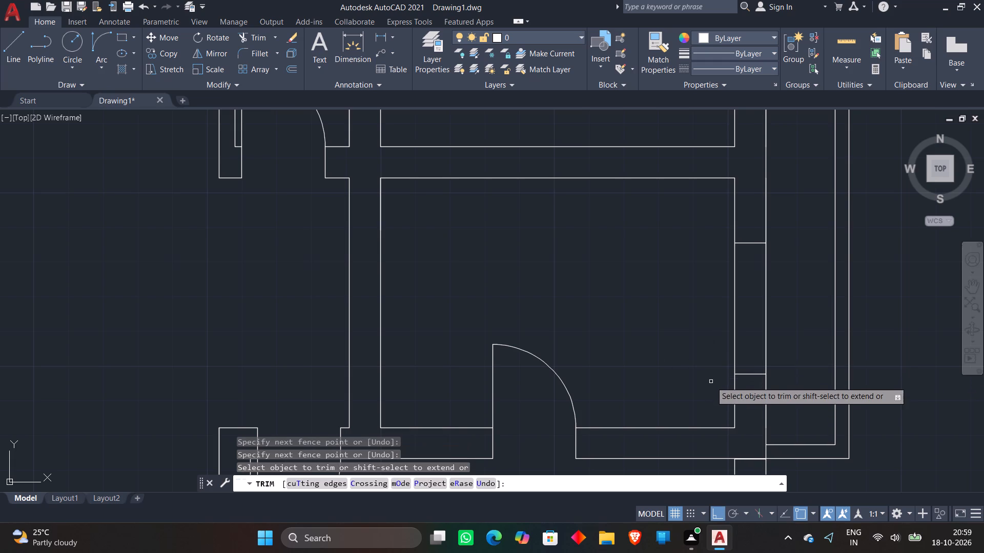
Trim both ends of the overhanging window line in the east wall of the next small room to the north.
scroll(689, 311, "down", 3)
scroll(710, 246, "up", 3)
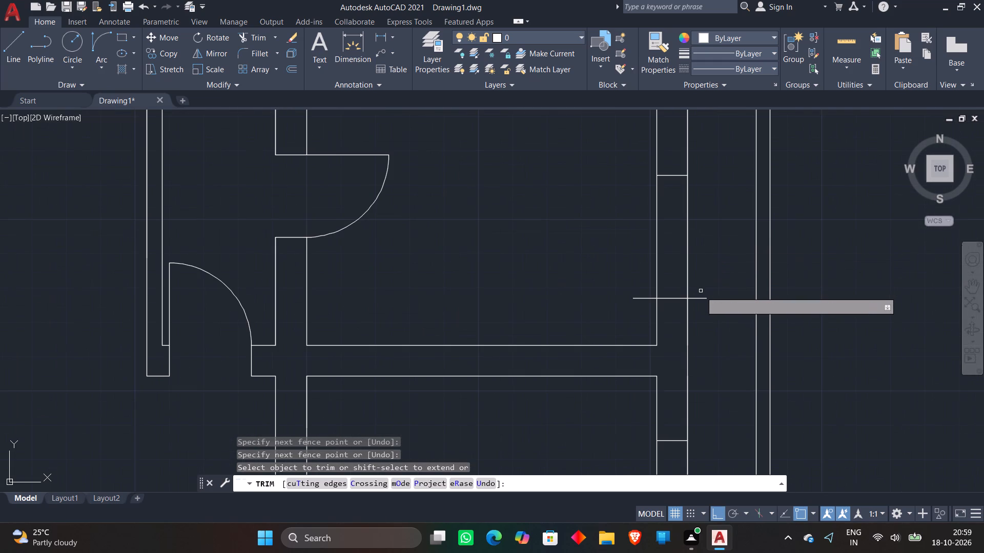
left_click(702, 300)
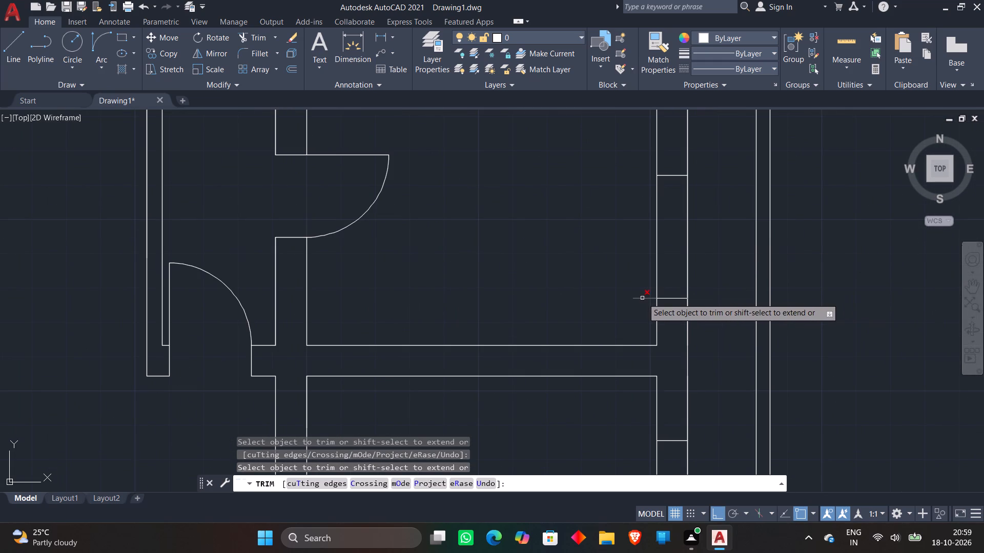
left_click(643, 298)
scroll(612, 244, "down", 5)
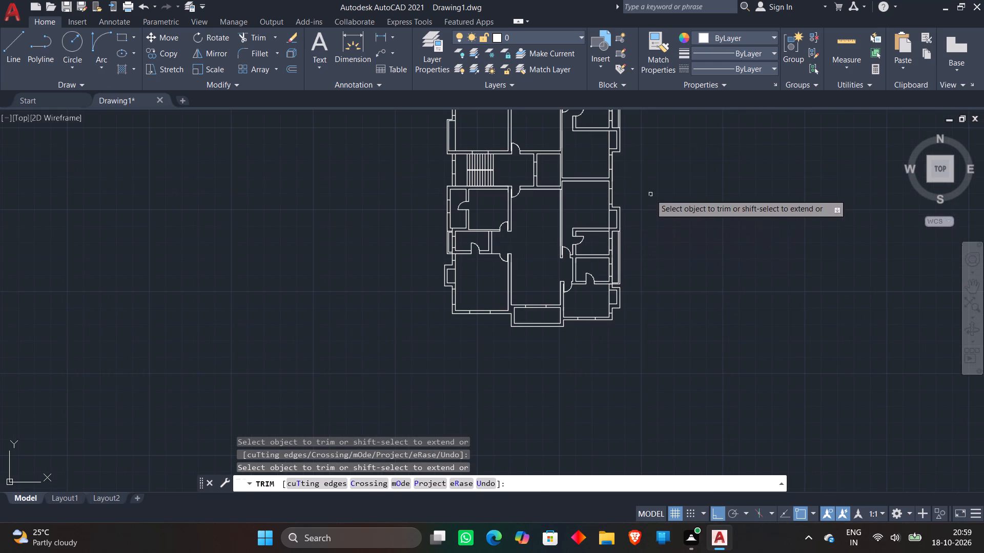
middle_click_drag(651, 194, 673, 304)
key("Escape")
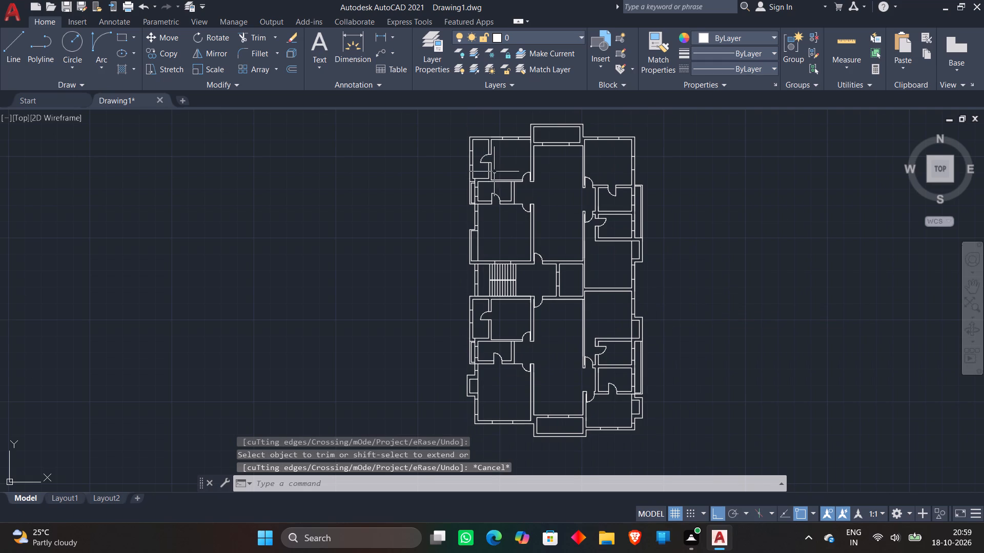
Draw a line between the midpoints of the two window end lines in the north wall of the north apartment's northwestern room.
middle_click_drag(423, 175, 410, 252)
scroll(471, 183, "up", 3)
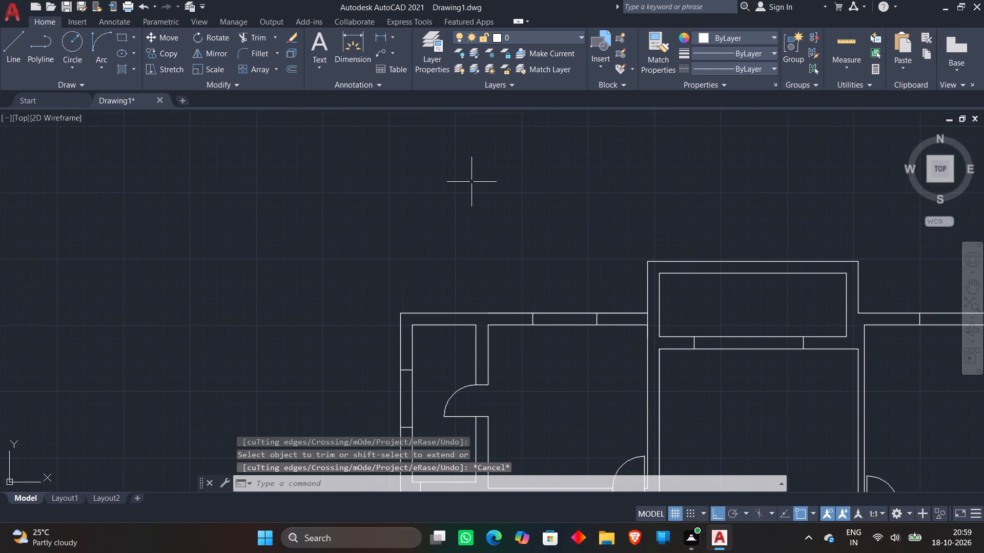
key("l")
key("Return")
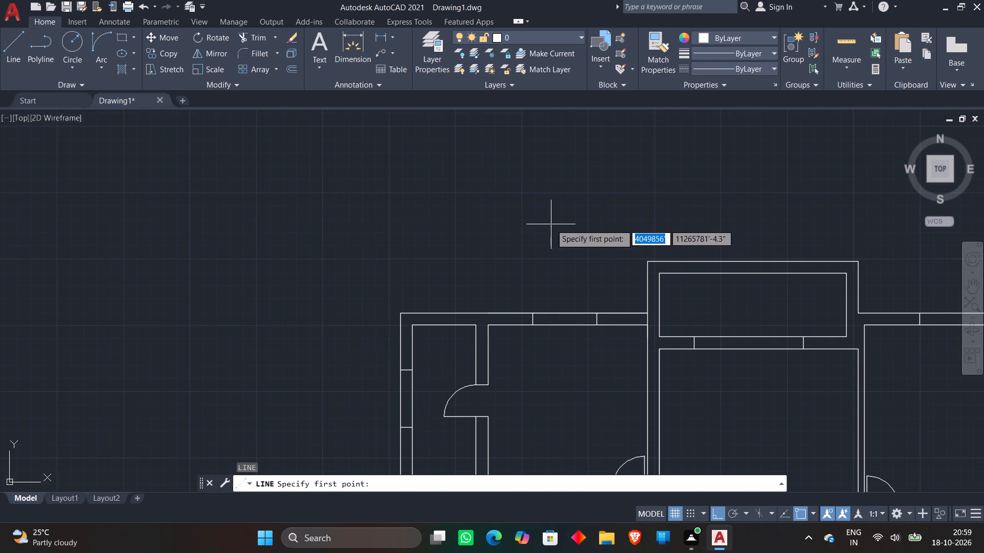
scroll(550, 275, "up", 1)
middle_click_drag(550, 278, 484, 178)
scroll(473, 206, "up", 2)
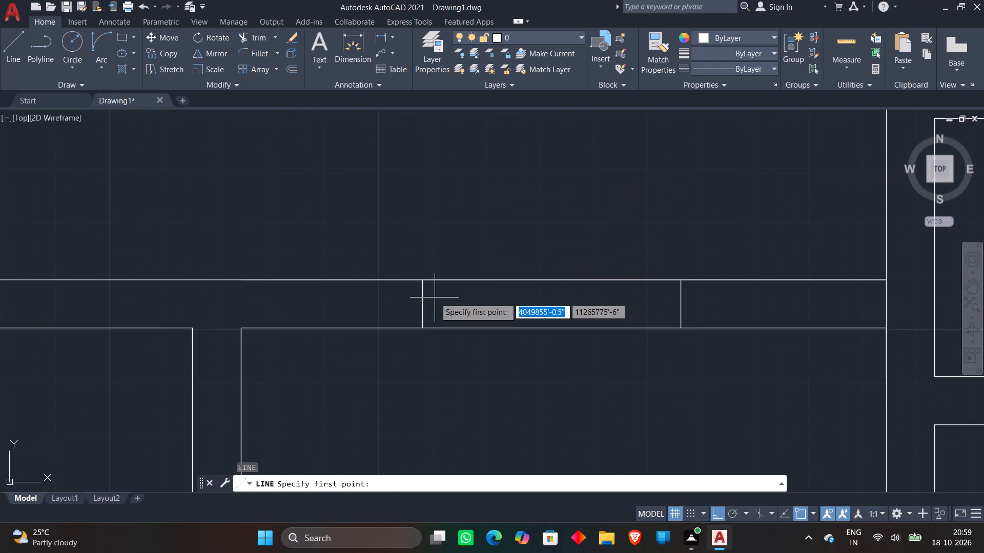
left_click(420, 302)
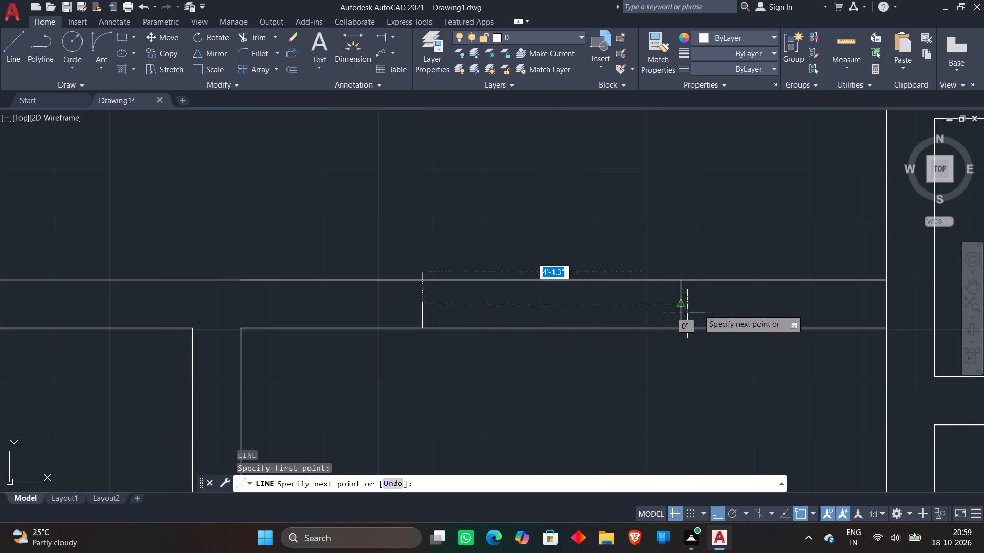
left_click(677, 301)
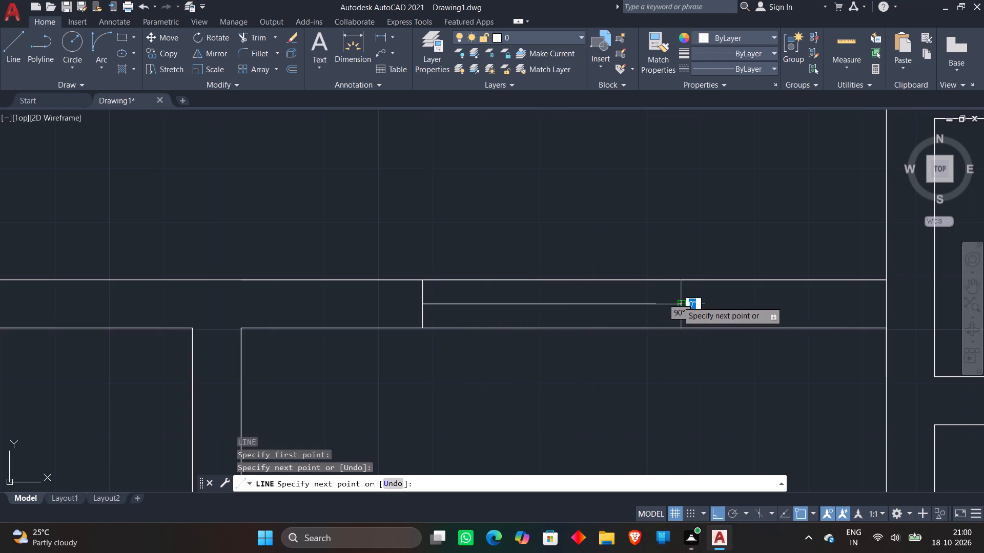
key("Escape")
Draw a centre line between the midpoints of the window end lines in the west wall of the narrow northwest corner room.
scroll(605, 237, "down", 2)
scroll(426, 302, "down", 1)
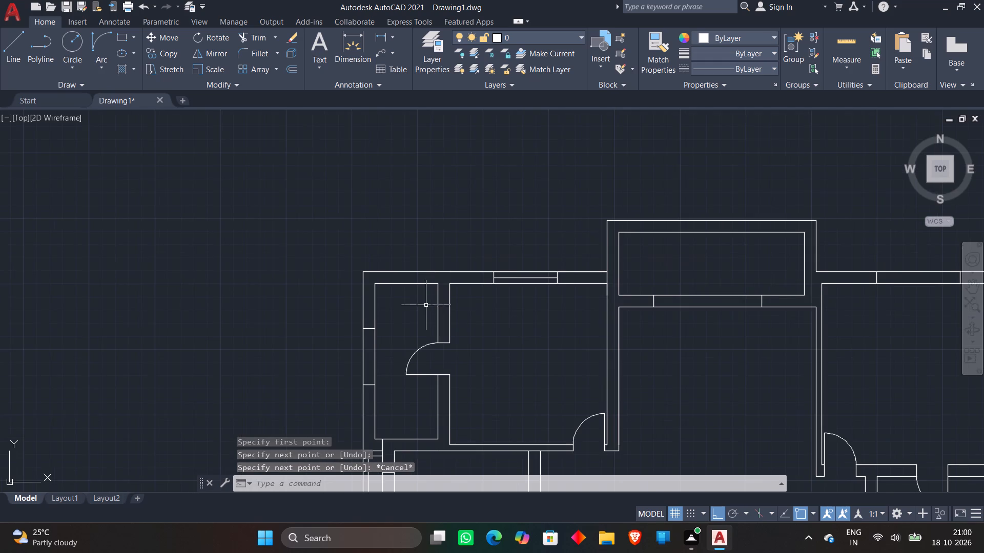
middle_click_drag(424, 305, 436, 243)
key("space")
scroll(385, 291, "up", 2)
left_click(370, 235)
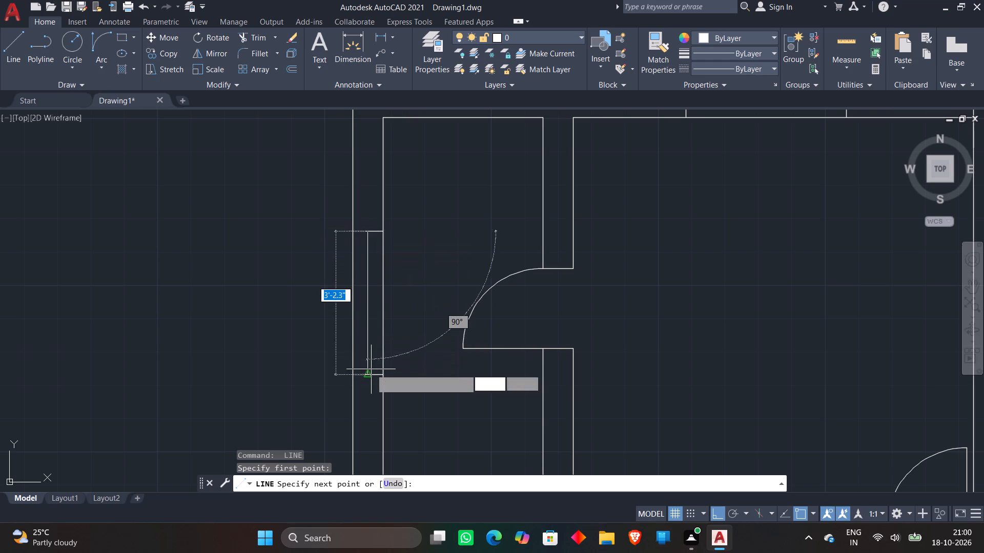
left_click(371, 373)
key("Escape")
Draw a centre line through the window in the west wall of the small room south of the narrow corner room.
scroll(454, 268, "down", 2)
key("space")
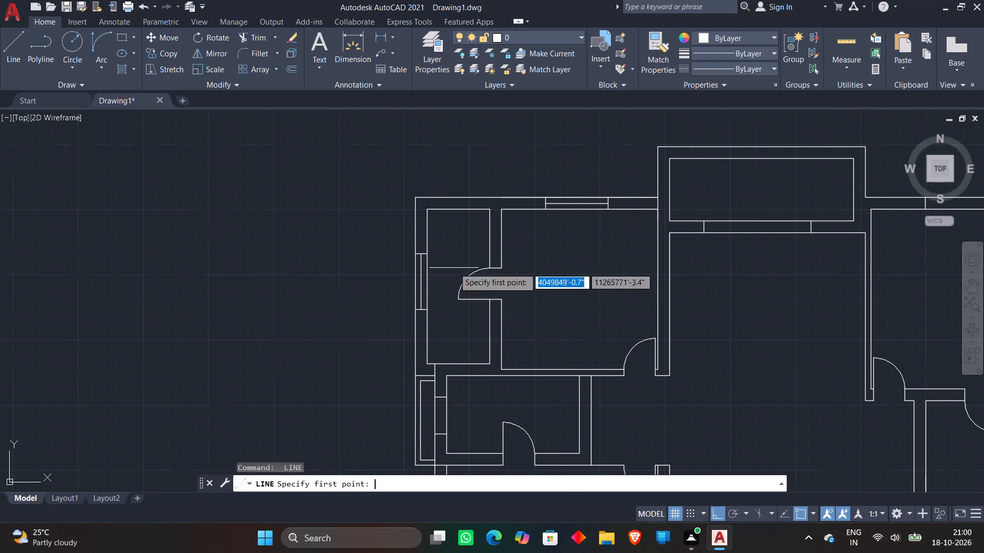
middle_click_drag(457, 360, 437, 238)
scroll(436, 241, "down", 1)
scroll(422, 287, "up", 2)
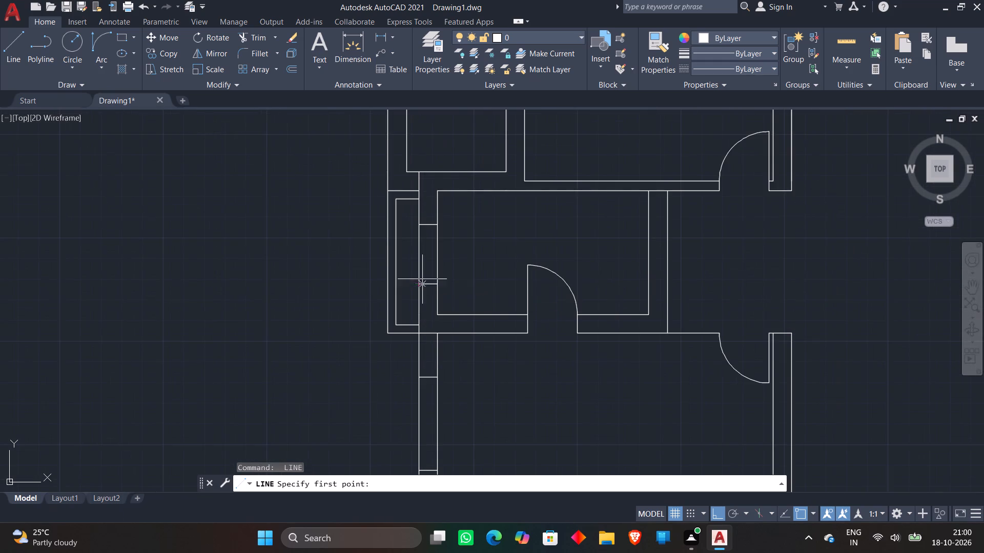
scroll(426, 250, "up", 2)
left_click(421, 188)
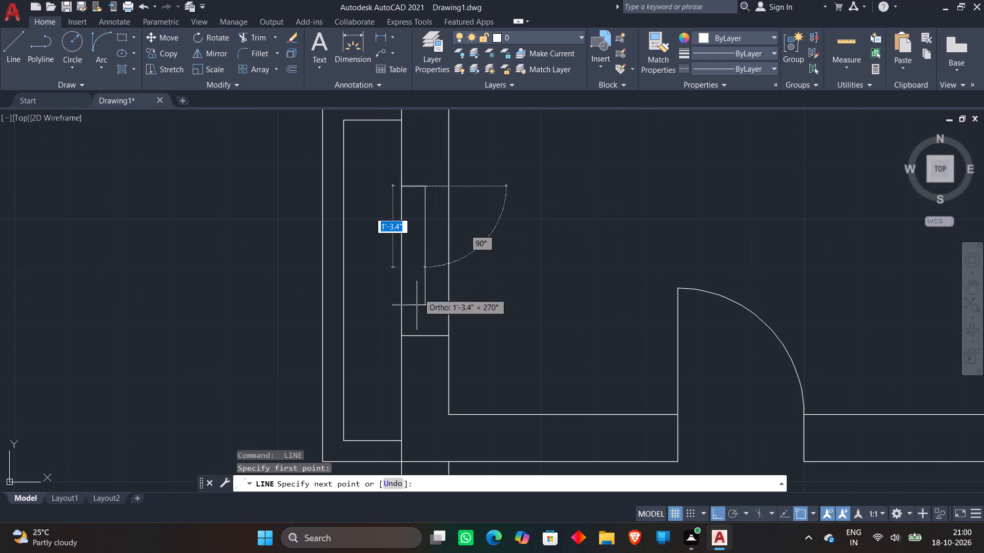
left_click(419, 332)
key("Escape")
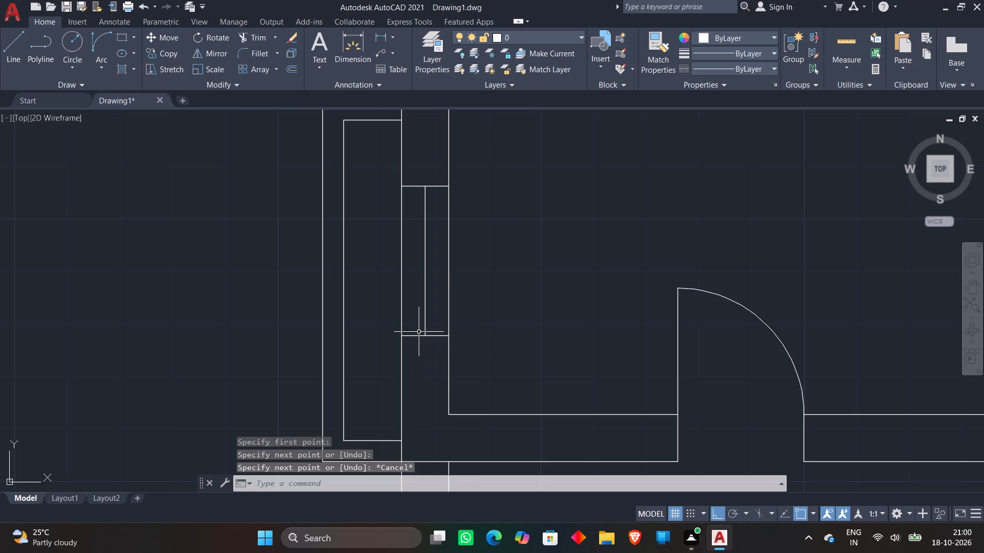
Draw a centre line about 6'-10" long through the opening between the north apartment's central room and its northern balcony.
scroll(519, 264, "down", 1)
key("space")
scroll(560, 223, "down", 1)
middle_click_drag(560, 223, 536, 240)
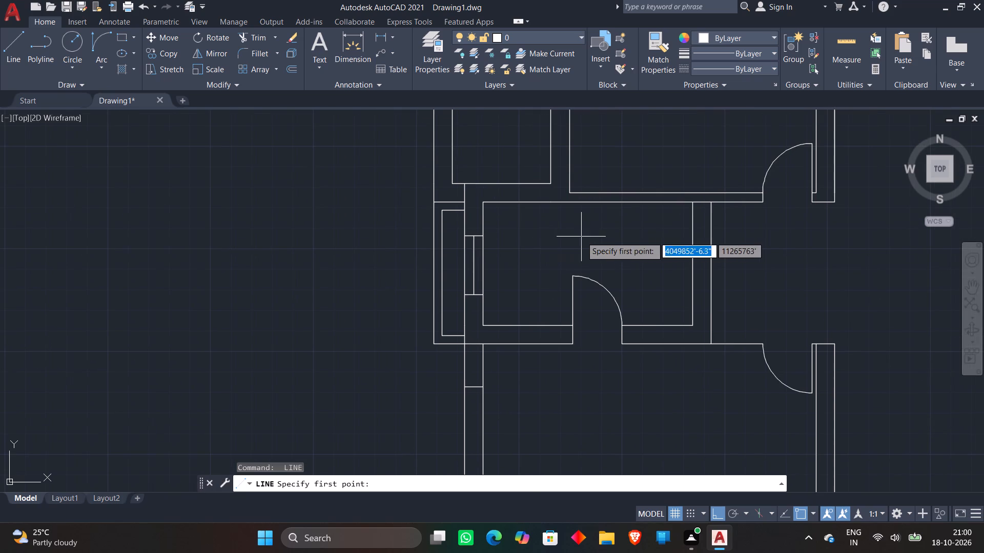
middle_click_drag(601, 239, 408, 273)
scroll(480, 184, "down", 2)
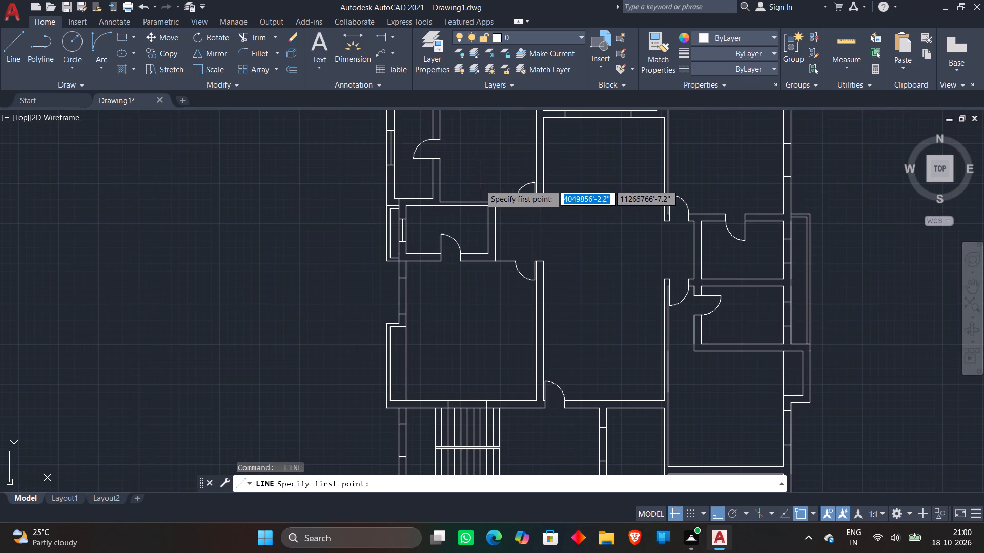
middle_click_drag(480, 184, 437, 293)
scroll(536, 219, "up", 3)
middle_click_drag(532, 294, 441, 326)
scroll(428, 275, "up", 2)
scroll(317, 264, "down", 2)
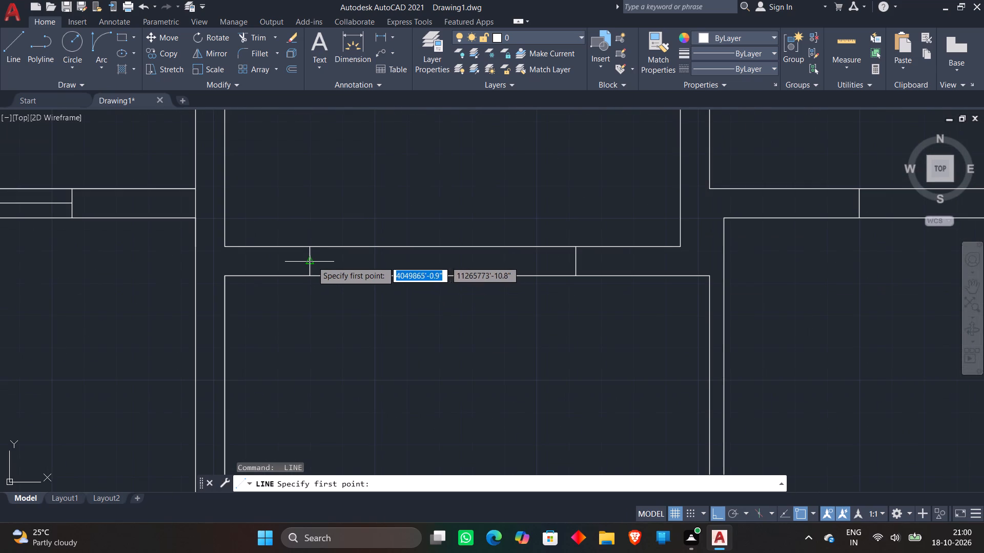
left_click(311, 261)
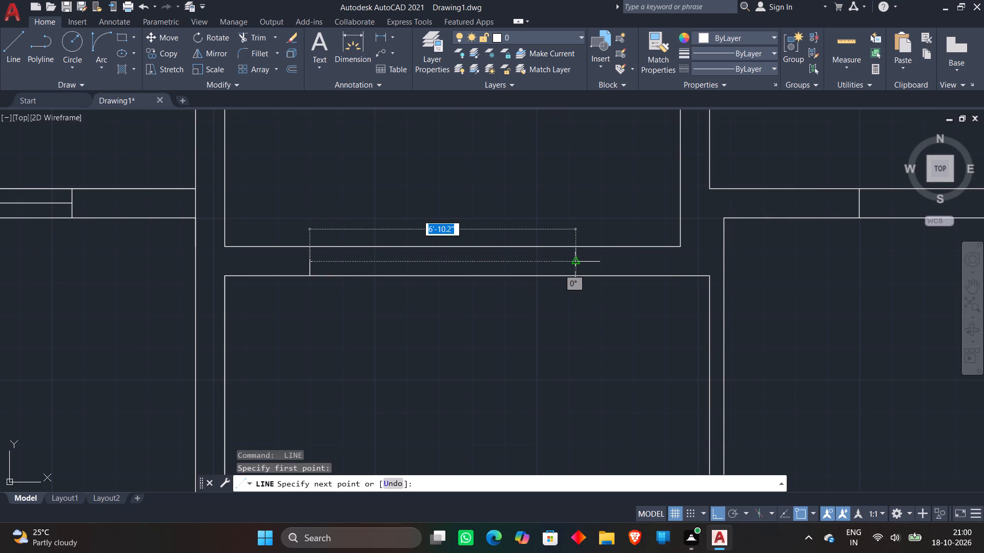
left_click(575, 261)
key("Escape")
Draw a centre line about 5'-4" long through the window in the north wall of the north apartment's northeastern room.
key("space")
scroll(561, 308, "down", 2)
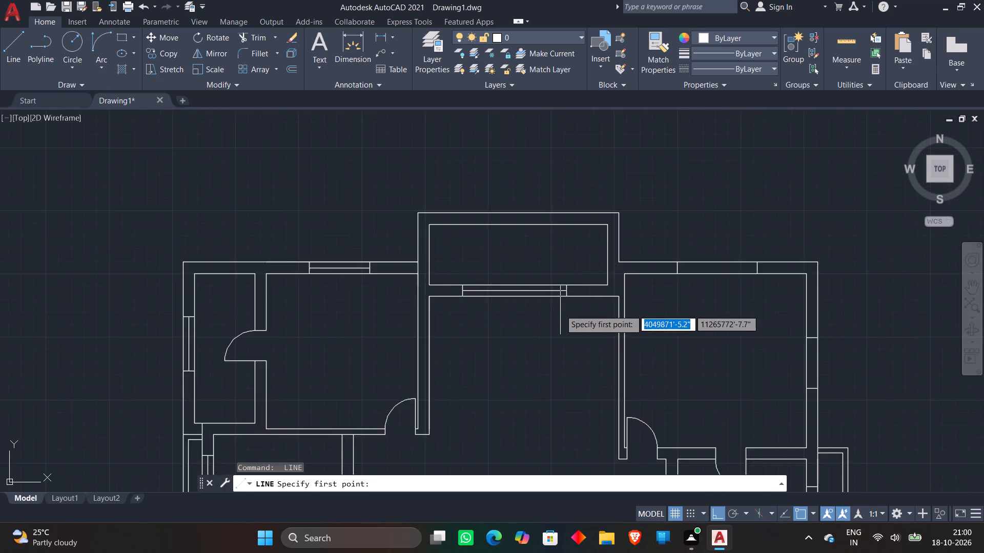
scroll(560, 310, "down", 1)
middle_click_drag(560, 310, 382, 322)
scroll(476, 278, "up", 3)
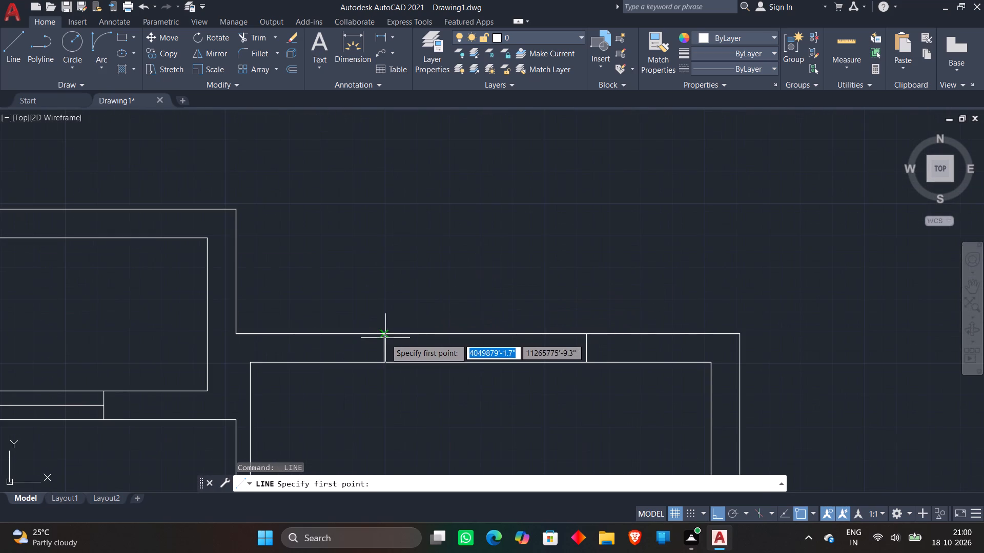
left_click(385, 347)
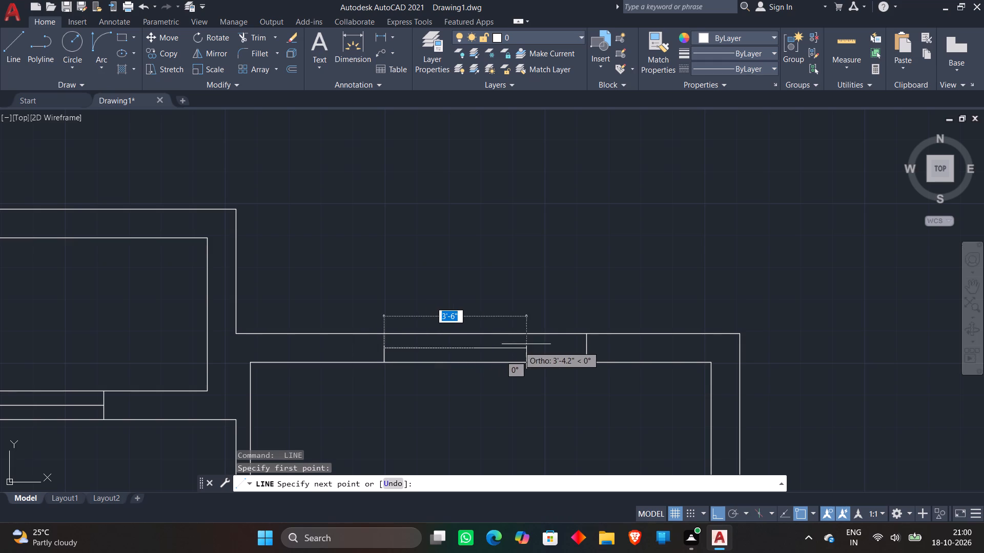
left_click(587, 344)
key("Escape")
Draw a centre line between the midpoints of the window end lines in the northeastern room's east wall.
key("space")
scroll(622, 286, "down", 1)
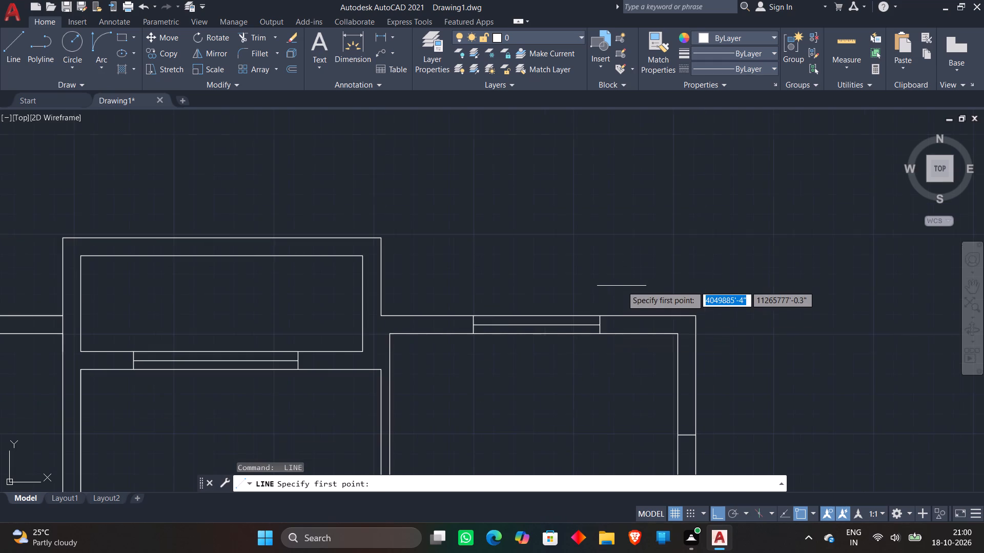
scroll(725, 350, "down", 1)
middle_click_drag(726, 354, 643, 196)
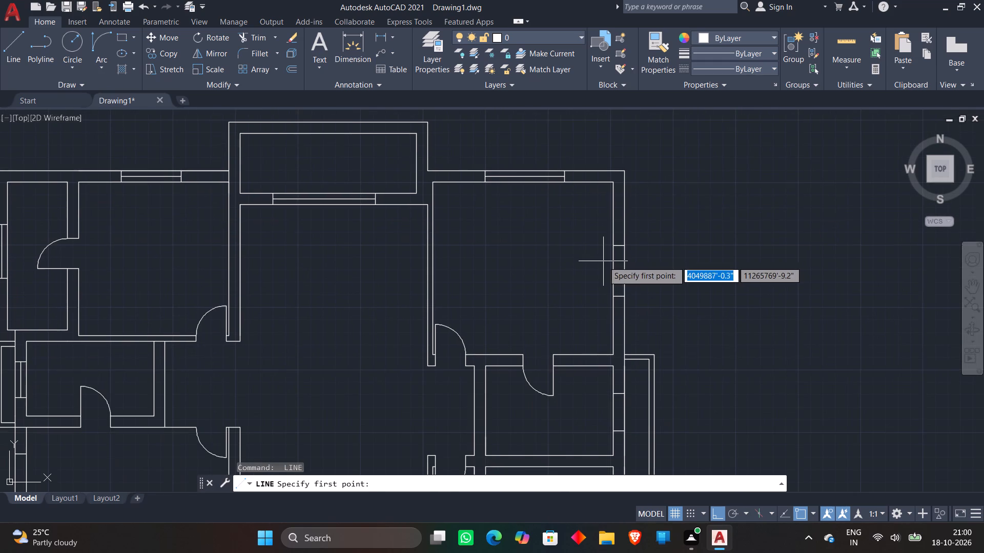
scroll(605, 260, "up", 2)
left_click(636, 228)
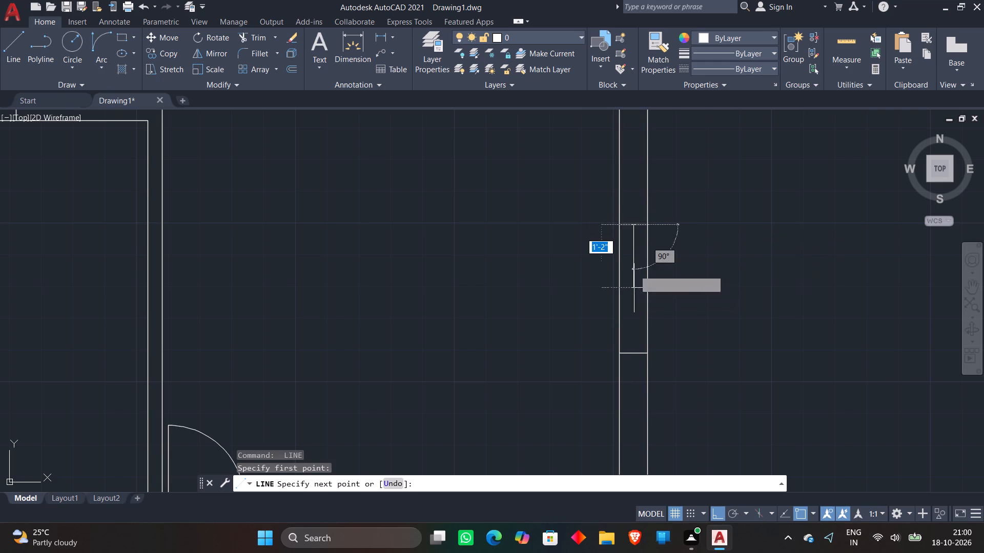
left_click(635, 352)
key("Escape")
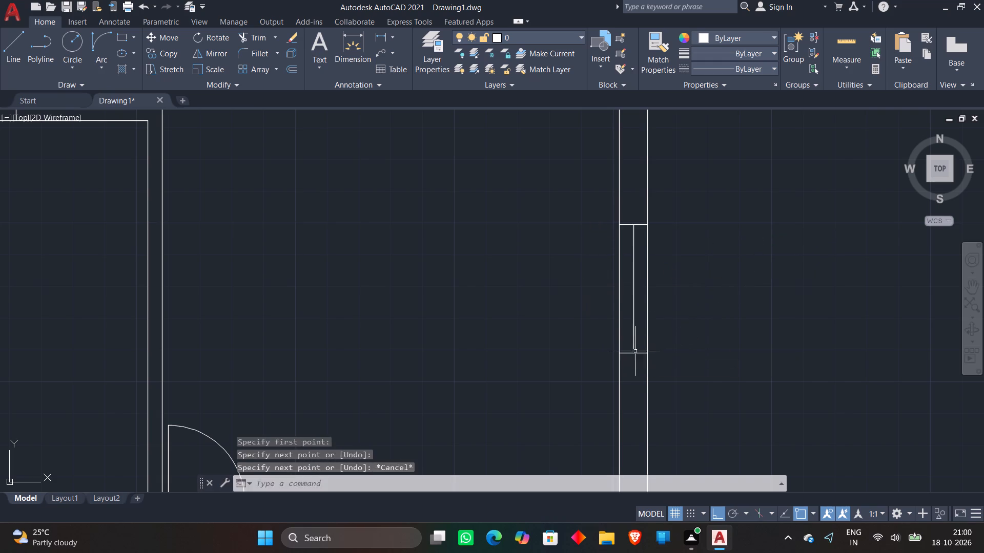
Draw a centre line through the window in the east wall of the small room directly south of the northeastern room.
key("space")
scroll(670, 303, "down", 2)
scroll(601, 340, "down", 1)
middle_click_drag(599, 341, 618, 283)
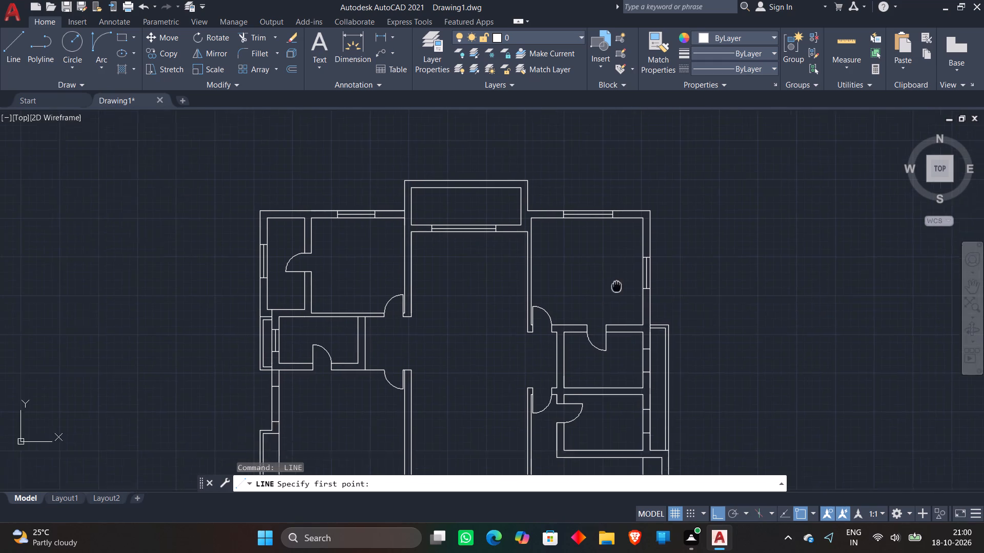
middle_click_drag(618, 283, 625, 267)
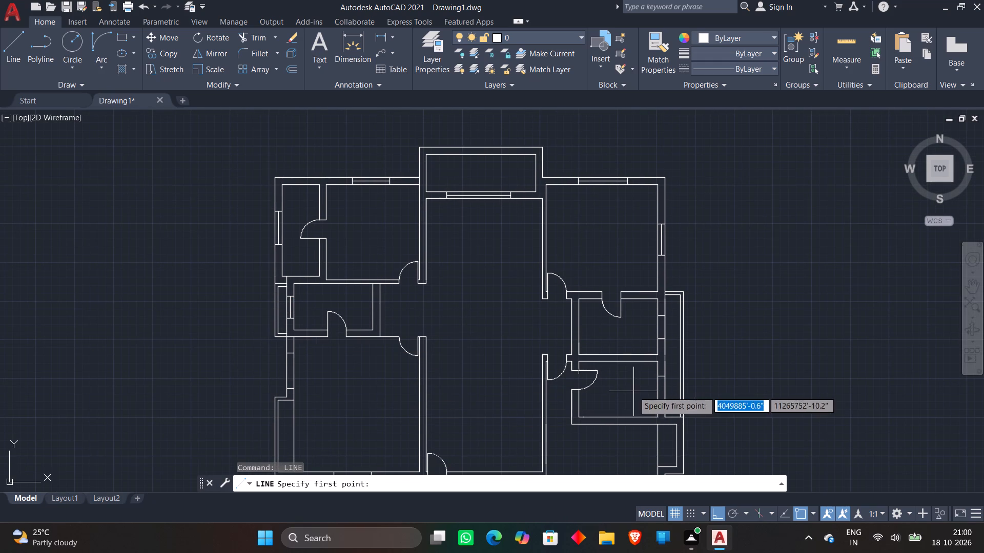
middle_click_drag(633, 391, 515, 389)
scroll(558, 321, "up", 2)
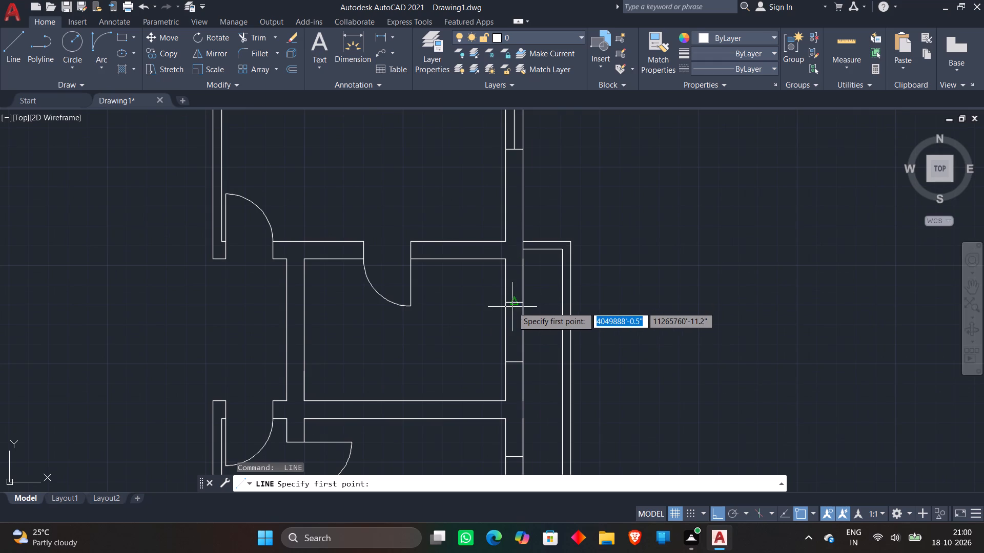
scroll(512, 307, "up", 2)
left_click(514, 298)
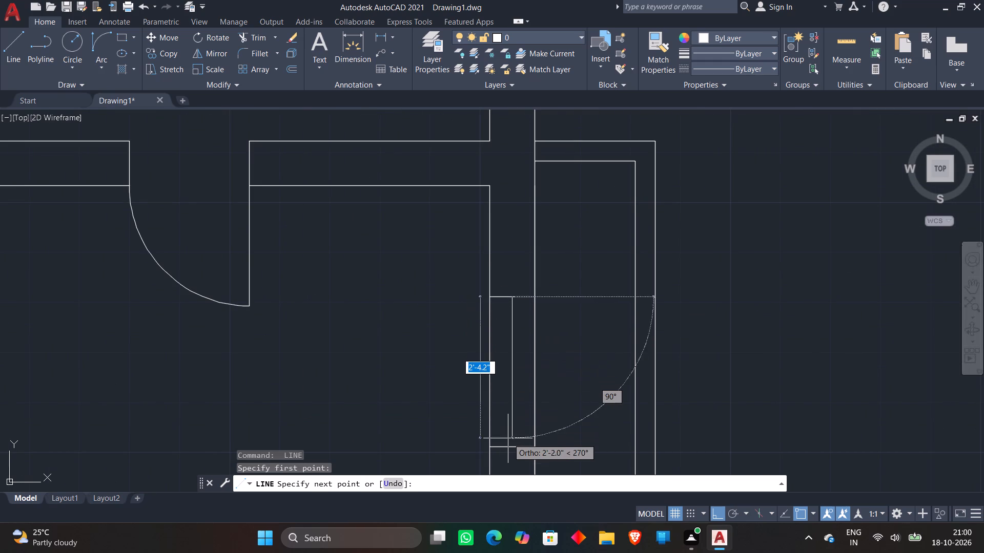
left_click(508, 443)
key("Escape")
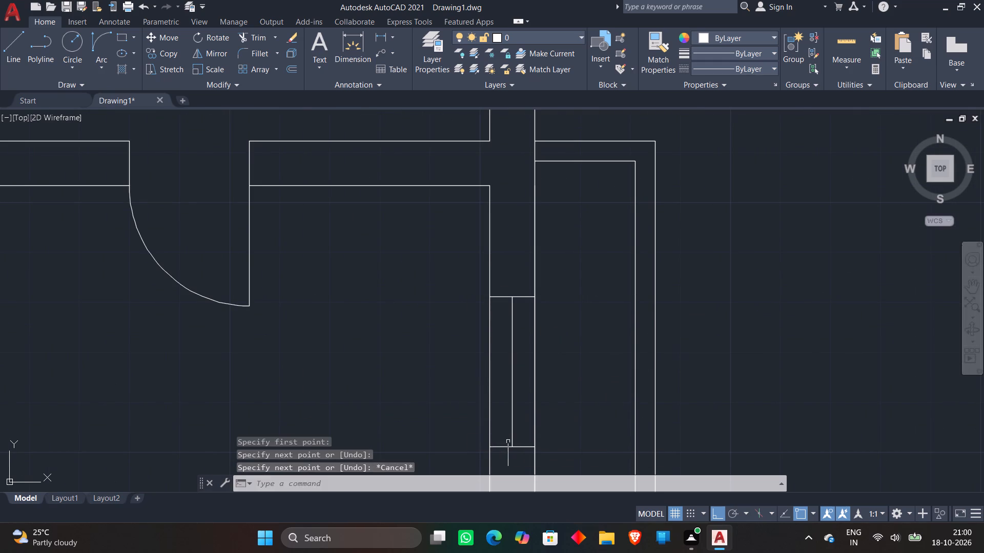
Draw a centre line about 2'-6" long through the east-wall window of the north apartment's second small room, just north of the southeastern room.
key("space")
scroll(512, 394, "down", 3)
middle_click_drag(469, 410, 479, 279)
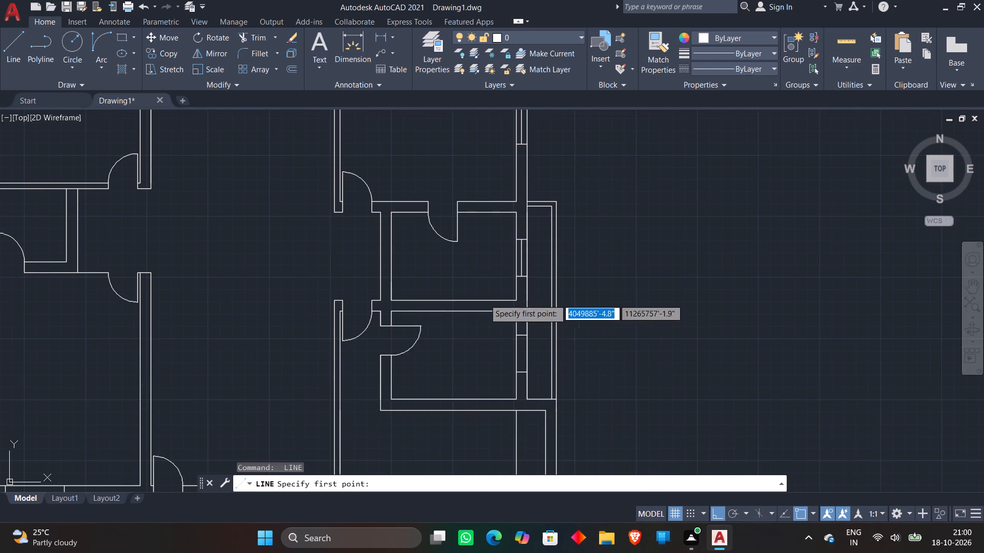
scroll(500, 360, "up", 2)
left_click(549, 297)
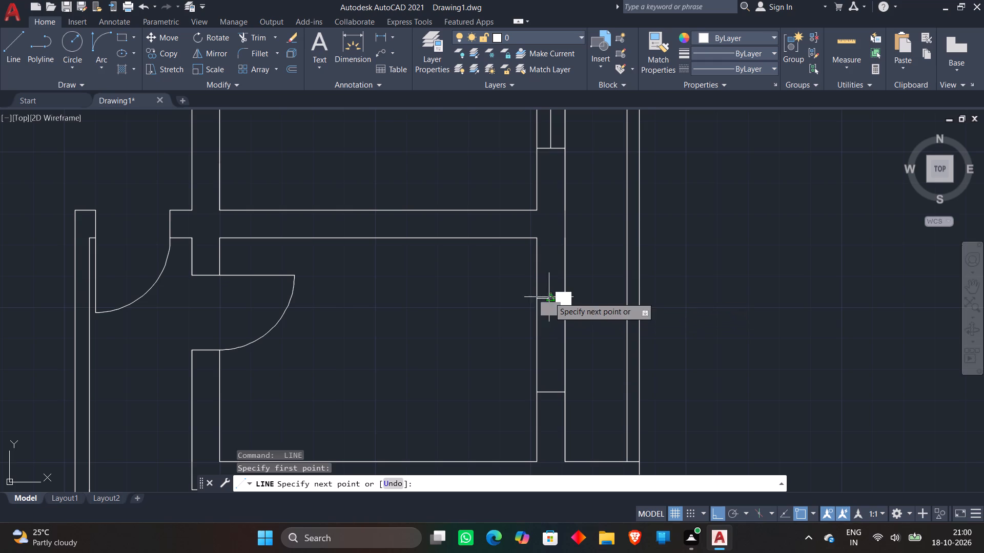
left_click(548, 393)
key("Escape")
Draw a centre line between the midpoints of the window end lines in the east wall of the north apartment's southeastern room.
key("space")
scroll(609, 314, "down", 1)
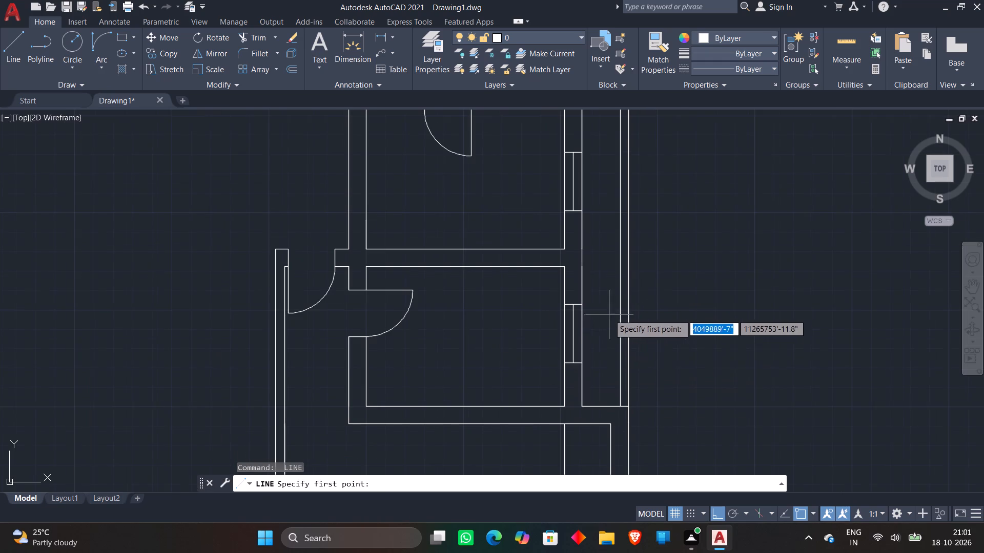
scroll(632, 368, "down", 2)
middle_click_drag(538, 419, 494, 290)
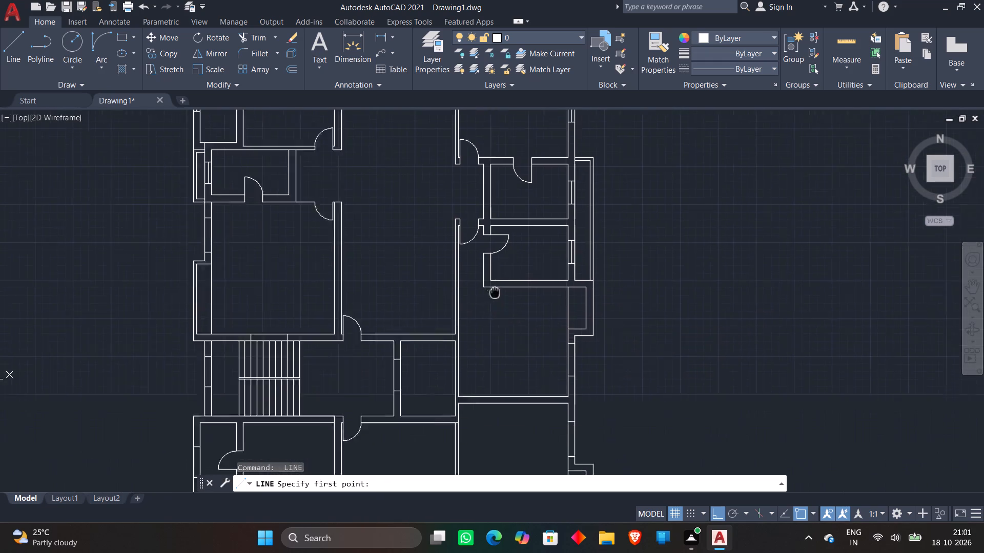
middle_click_drag(494, 290, 486, 250)
scroll(559, 282, "up", 3)
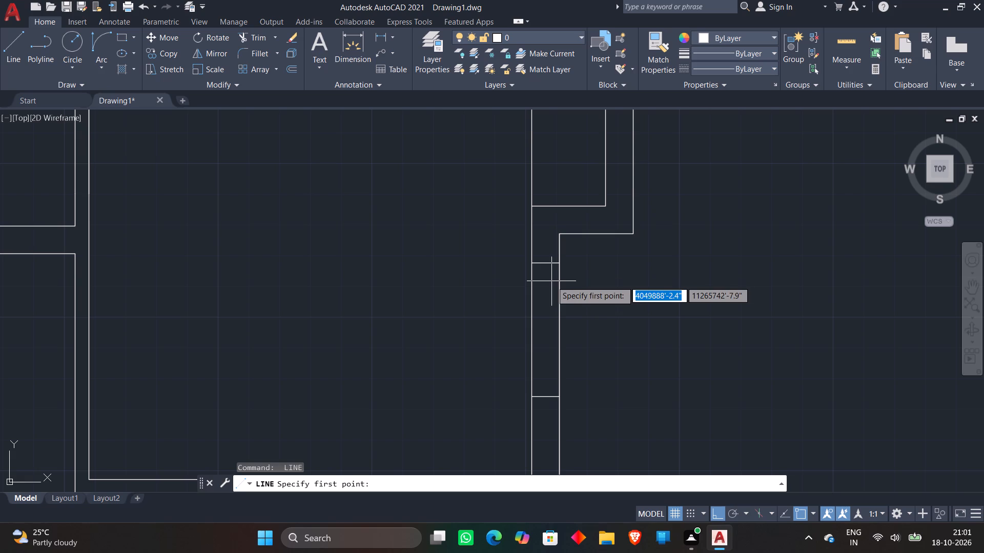
left_click(543, 260)
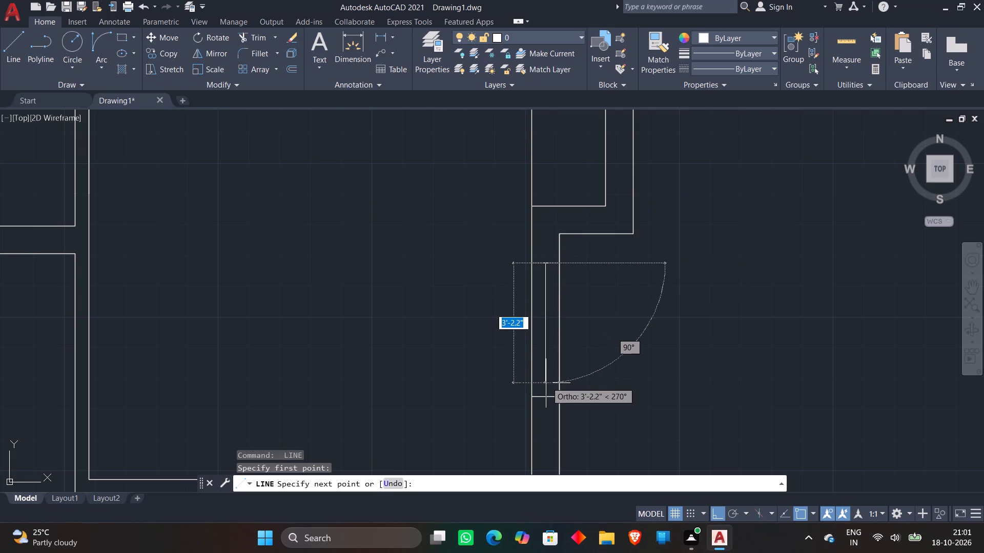
left_click(546, 393)
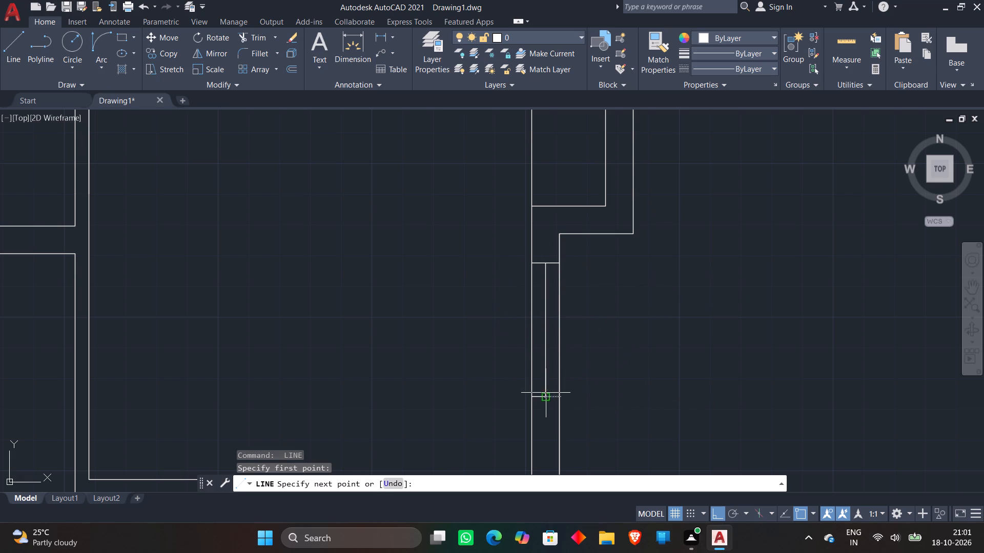
key("Escape")
Draw a centre line through the window in the wall between the staircase lobby and the small space east of it.
key("space")
scroll(616, 322, "down", 2)
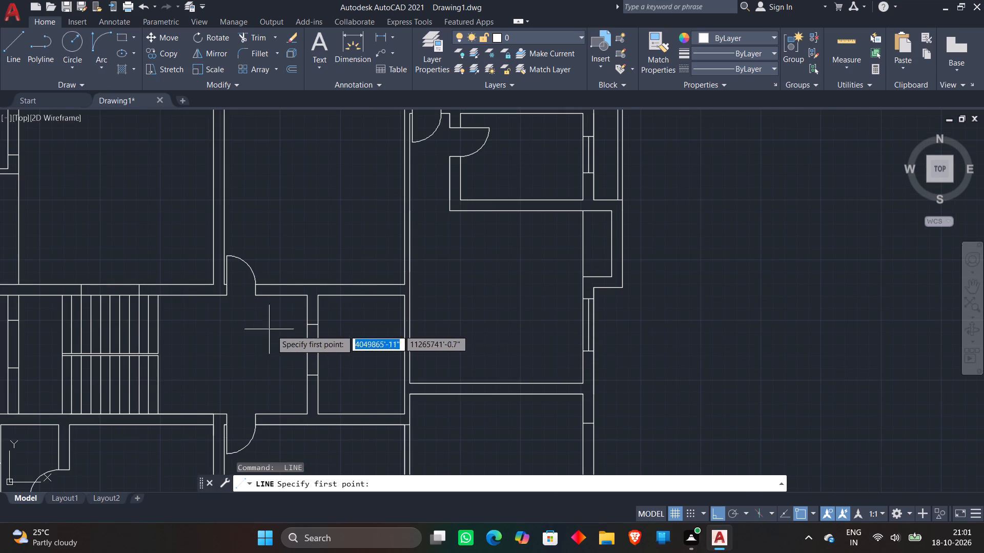
scroll(306, 328, "up", 3)
left_click(321, 316)
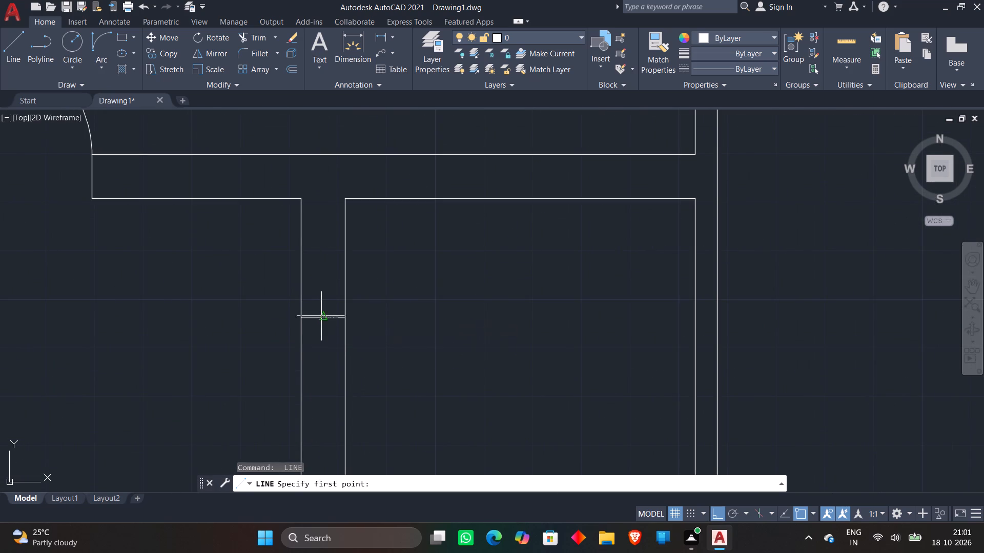
scroll(323, 293, "down", 2)
middle_click_drag(323, 295, 332, 243)
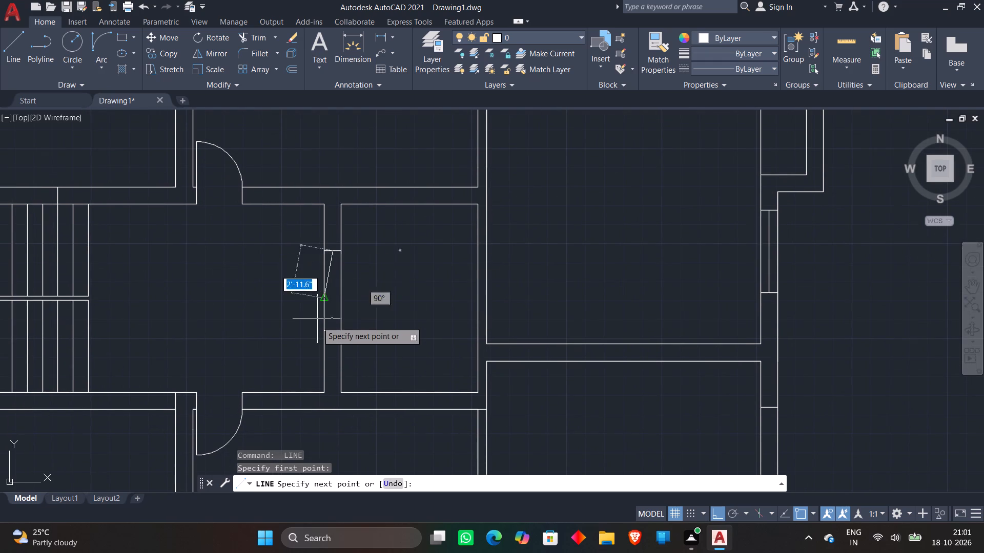
scroll(327, 322, "up", 2)
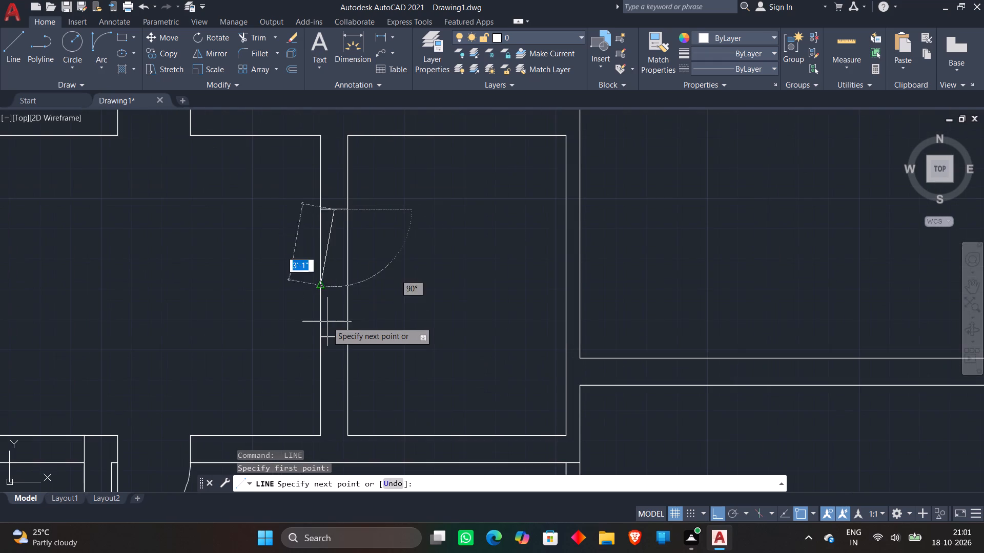
scroll(327, 322, "up", 2)
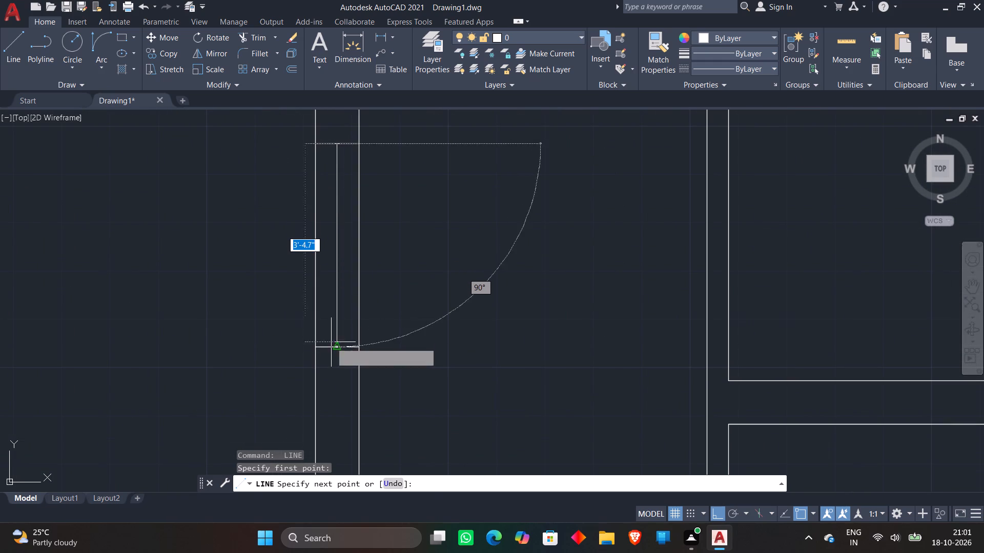
left_click(331, 343)
key("Escape")
Draw a centre line about 3'-9" long through the window in the west wall of the north apartment's southwestern room.
scroll(382, 285, "down", 2)
scroll(489, 268, "down", 1)
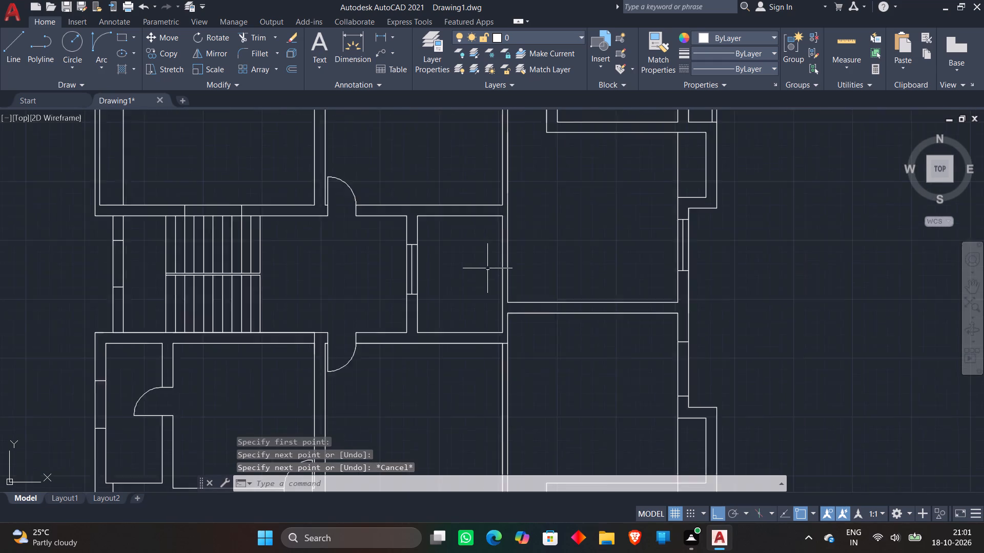
scroll(485, 270, "down", 1)
scroll(454, 316, "down", 1)
scroll(297, 275, "up", 2)
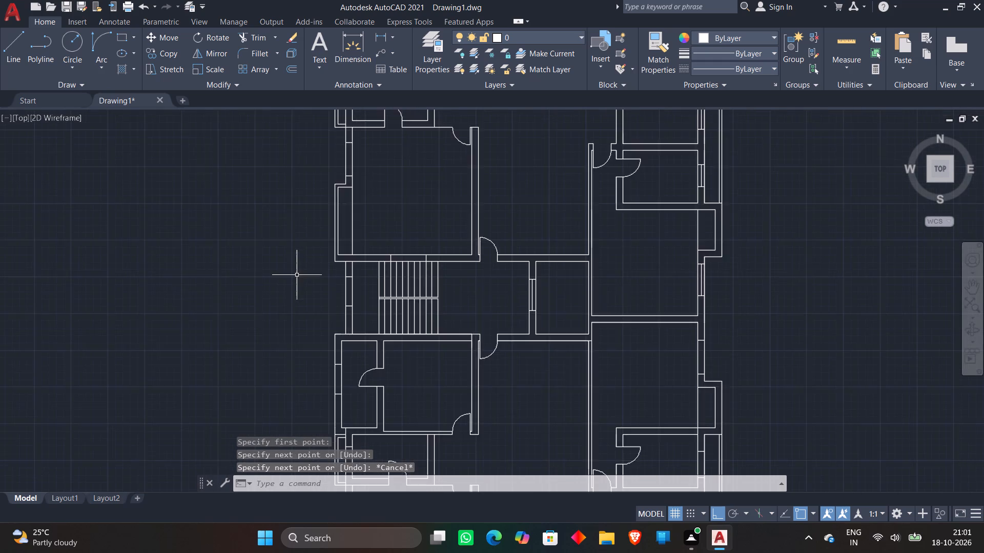
middle_click_drag(339, 265, 280, 379)
middle_click_drag(343, 201, 344, 232)
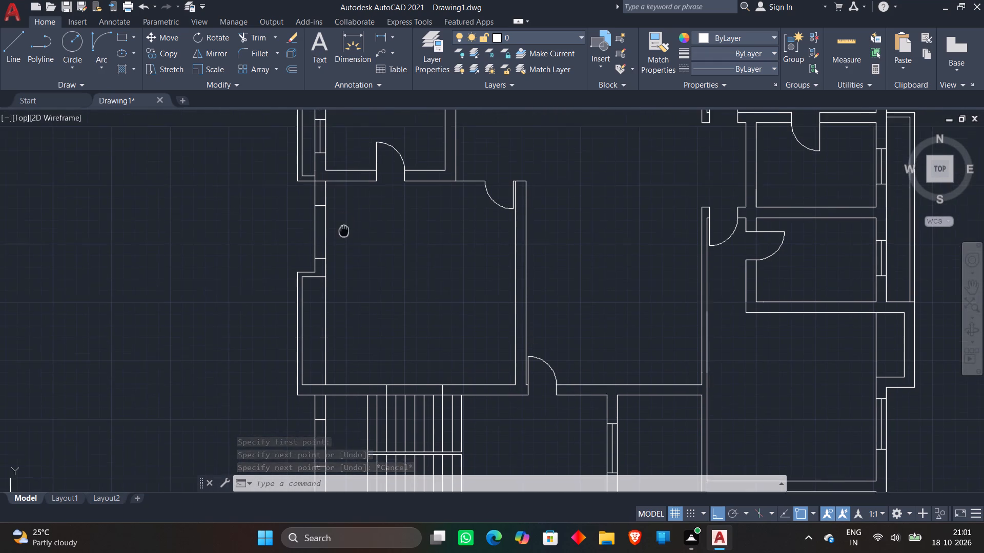
middle_click_drag(344, 232, 344, 235)
scroll(333, 219, "up", 2)
key("space")
left_click(293, 203)
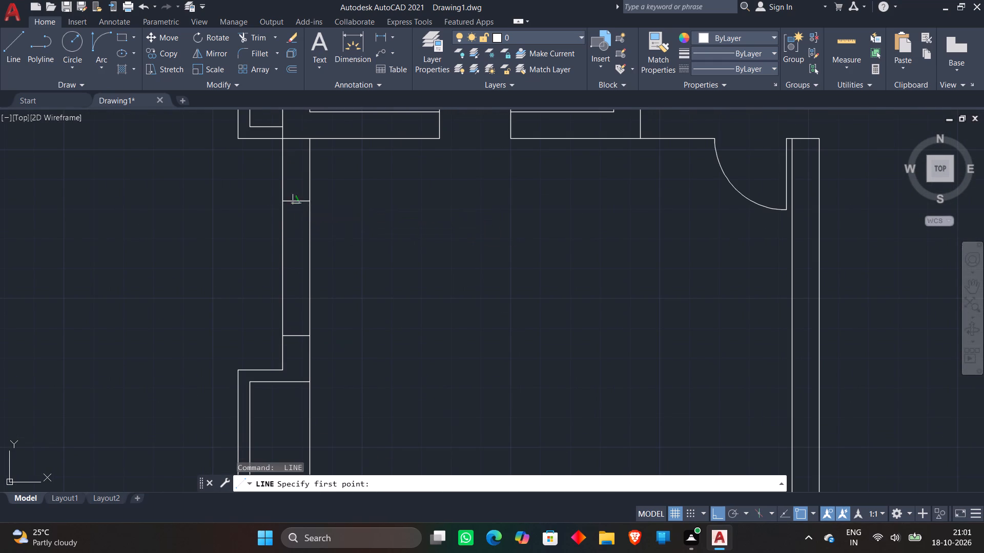
left_click(292, 339)
key("Escape")
Draw a centre line between the midpoints of the window end lines in the staircase's west wall.
key("space")
scroll(421, 256, "down", 2)
scroll(440, 304, "down", 1)
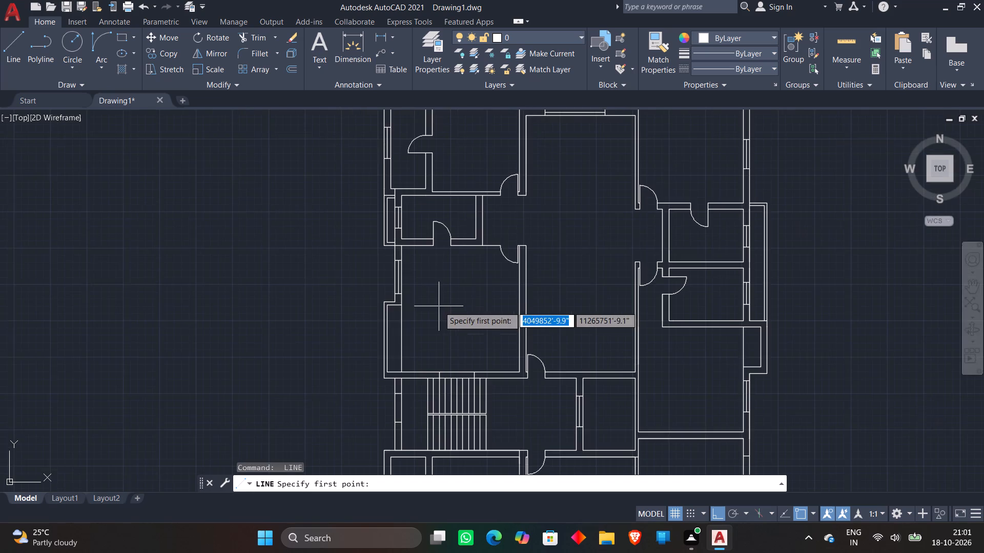
middle_click_drag(438, 306, 390, 151)
scroll(347, 237, "up", 3)
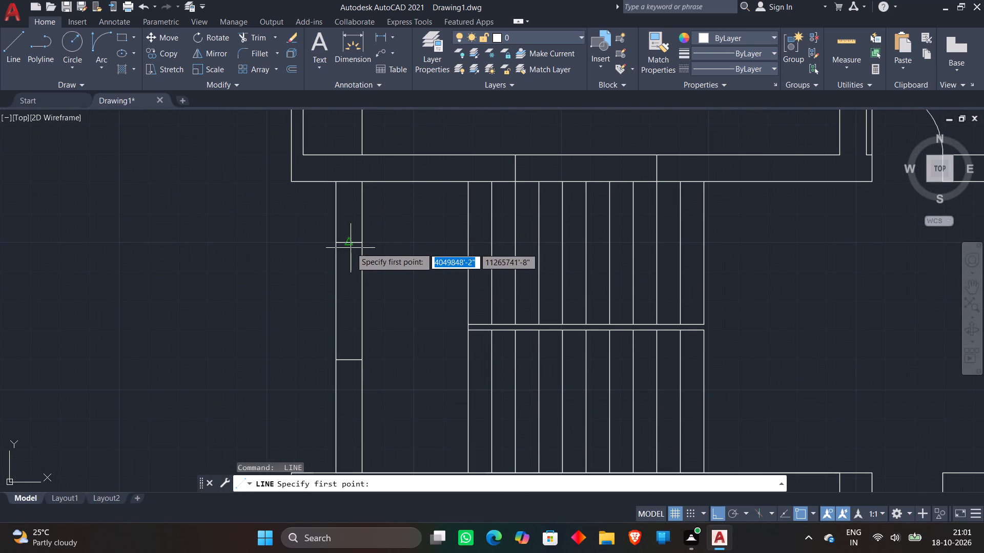
left_click(349, 242)
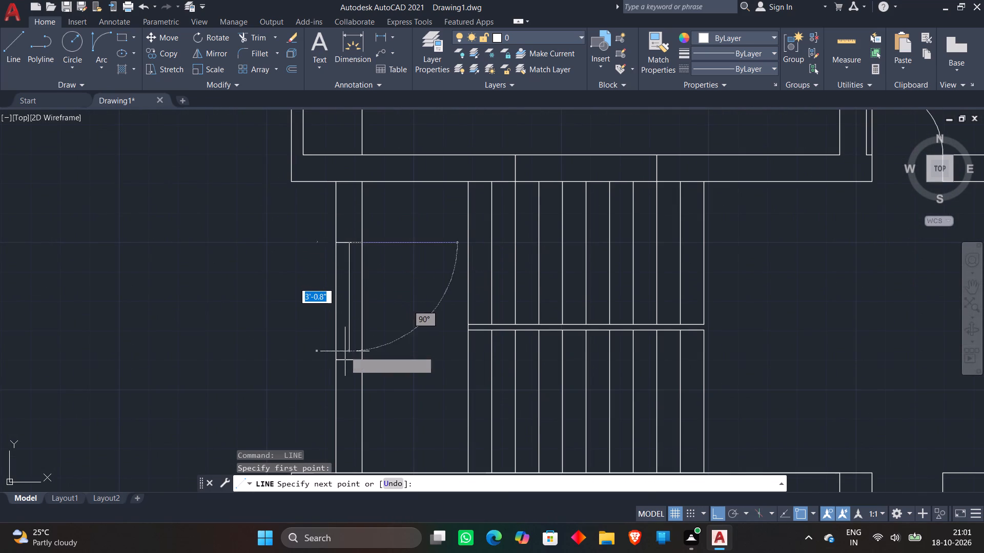
left_click(345, 354)
key("Escape")
Draw a 4' centre line through the window in the wall directly north of the staircase.
scroll(408, 261, "down", 2)
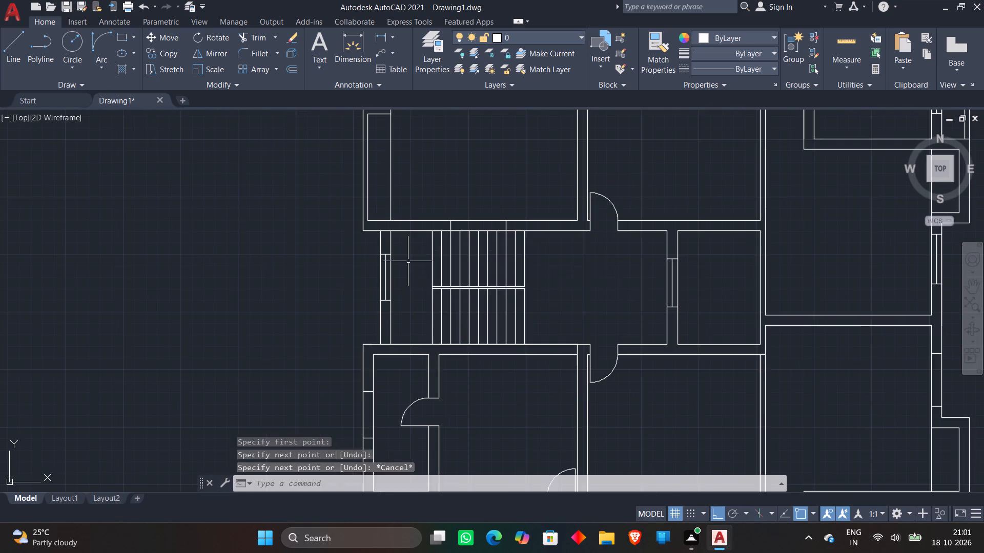
key("space")
scroll(408, 262, "down", 1)
scroll(447, 231, "up", 2)
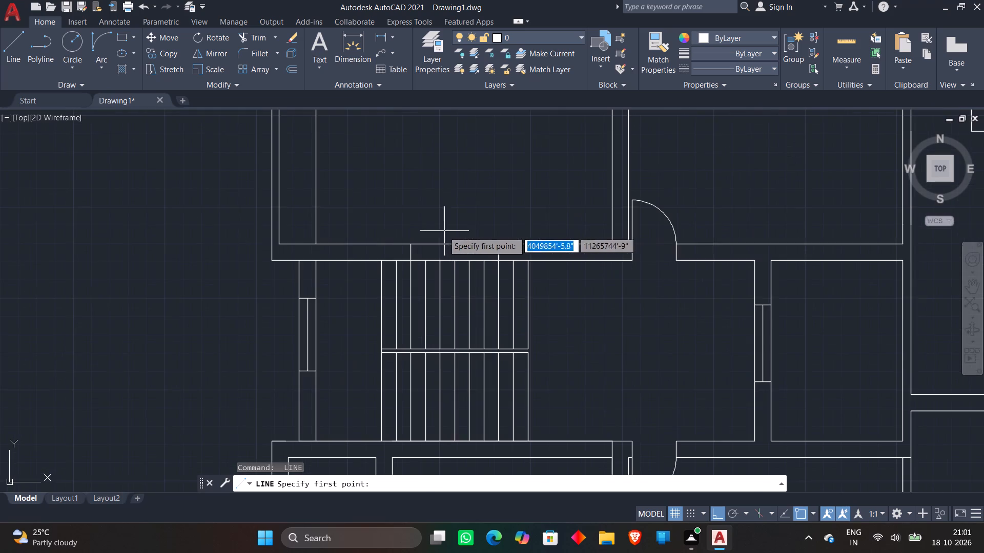
scroll(421, 242, "up", 3)
left_click(366, 287)
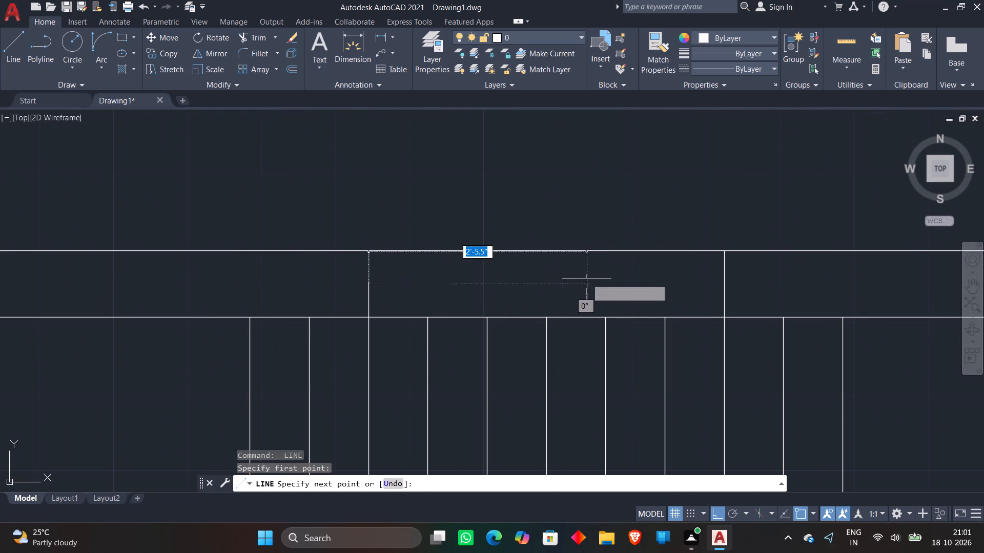
middle_click_drag(586, 275, 343, 273)
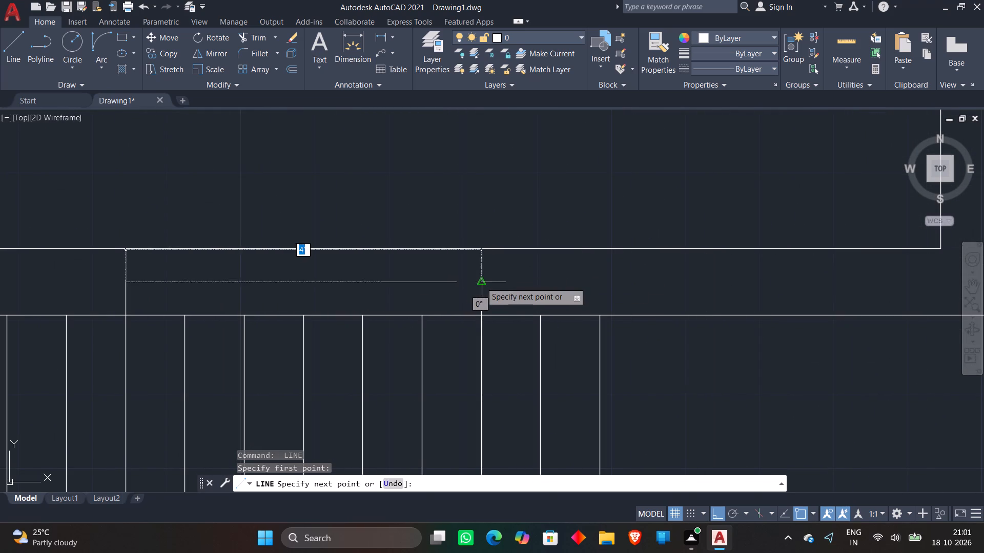
left_click(481, 282)
key("Escape")
Draw a centre line through the window in the west wall of the small room at the south apartment's northwest corner.
key("space")
scroll(455, 223, "down", 4)
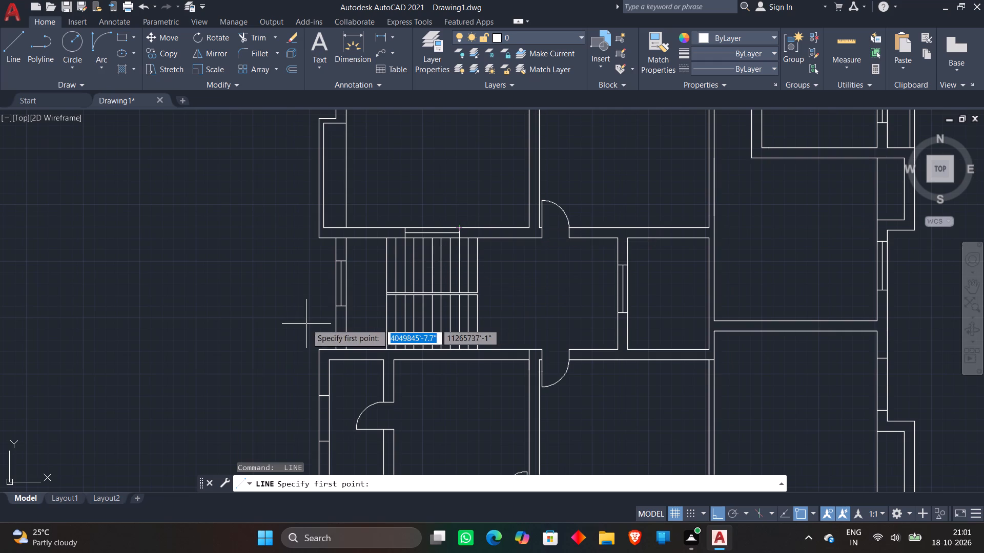
middle_click_drag(306, 324, 303, 217)
scroll(316, 289, "up", 3)
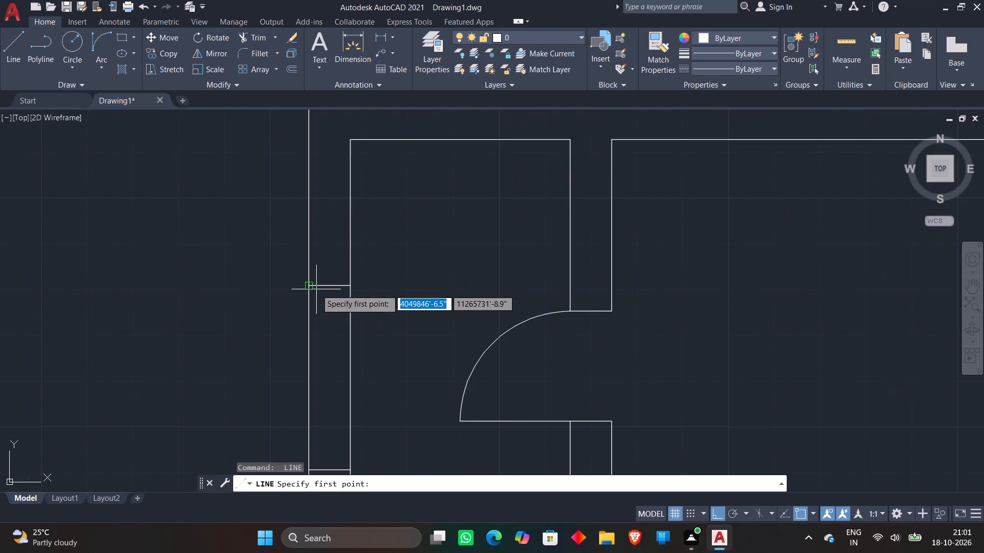
left_click(331, 287)
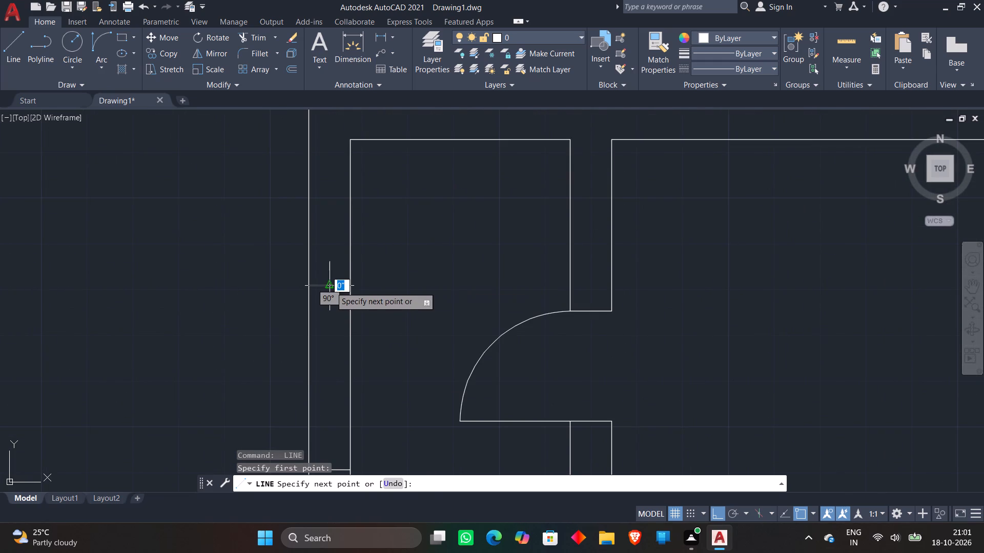
scroll(331, 295, "down", 1)
middle_click_drag(331, 309, 326, 235)
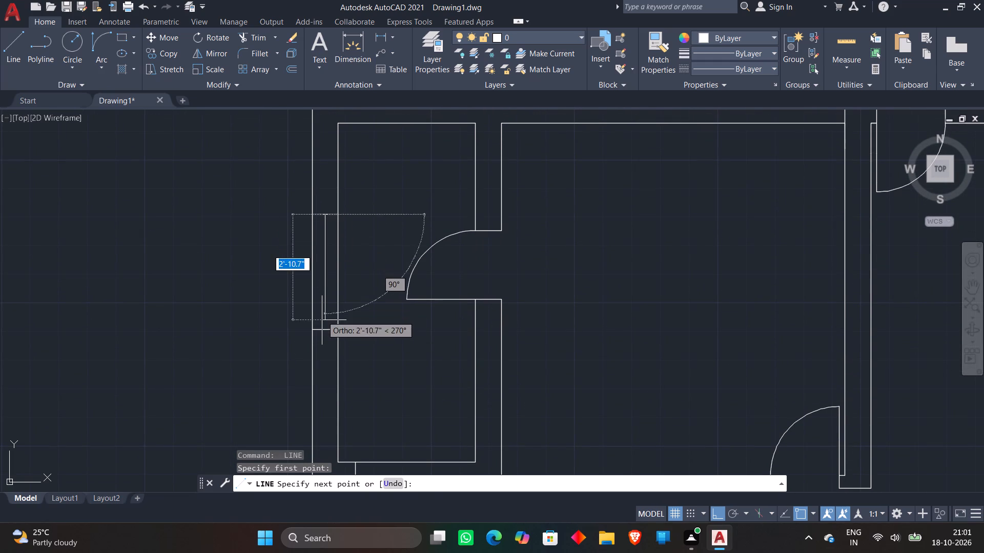
left_click(323, 328)
key("Escape")
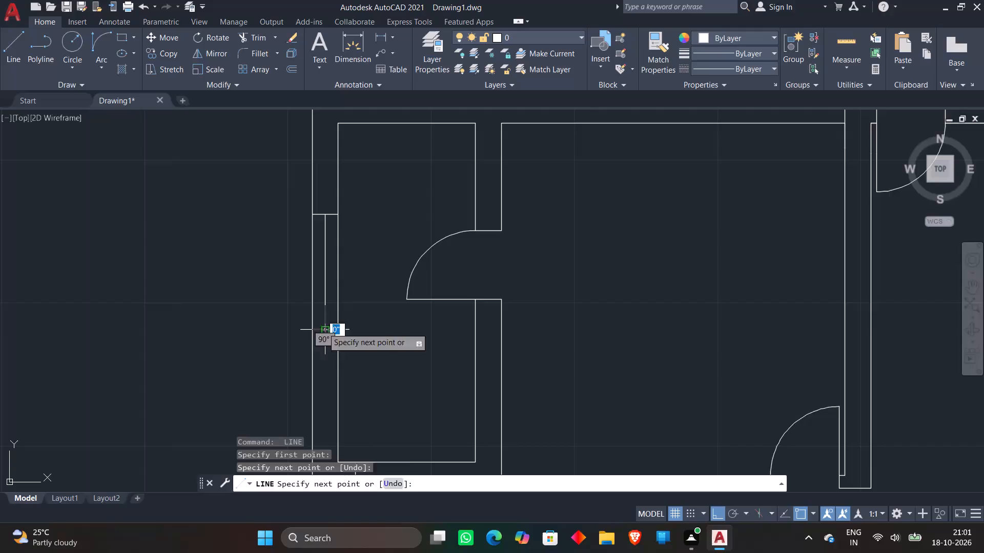
Draw a centre line through the west-wall window of the small room directly north of the south apartment's southwestern room.
key("space")
scroll(290, 288, "down", 3)
middle_click_drag(279, 294, 275, 243)
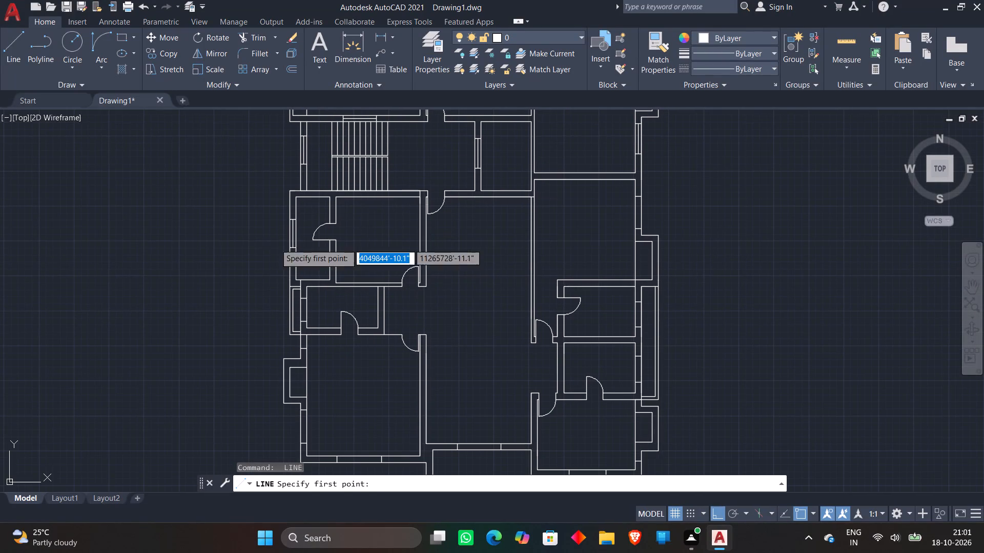
scroll(303, 309, "up", 3)
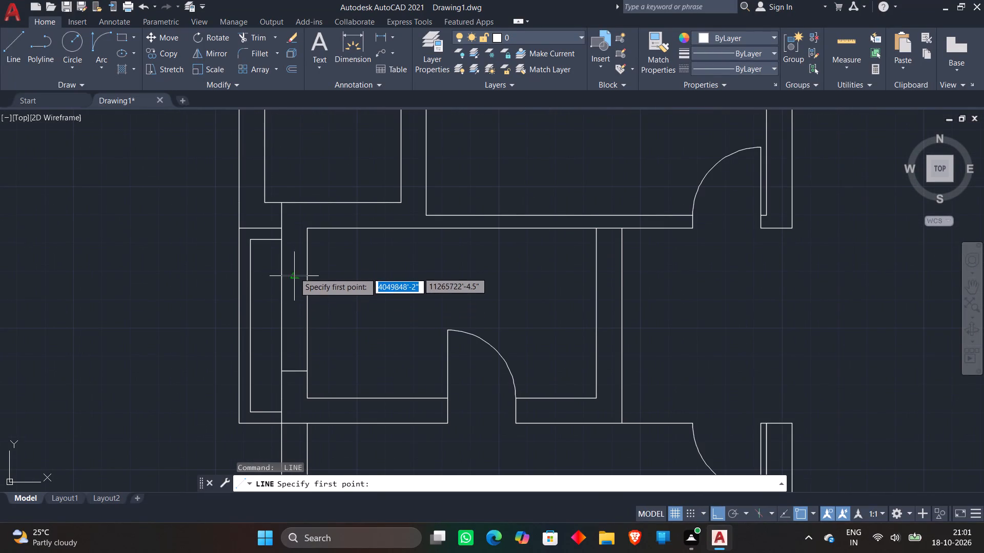
left_click(294, 273)
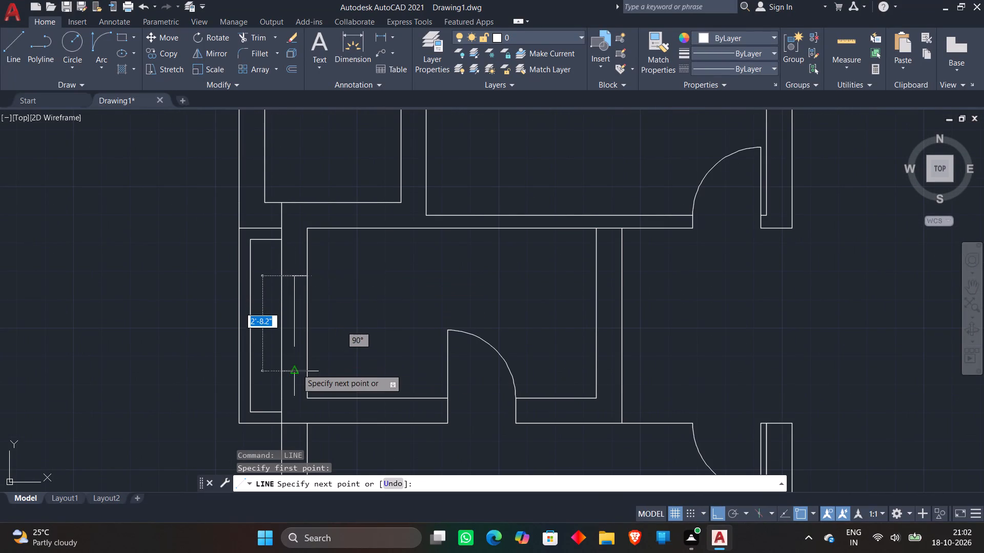
left_click(297, 369)
key("Escape")
Draw a centre line through the window south of the niche in the west wall of the south apartment's southwestern room.
key("space")
scroll(206, 303, "down", 2)
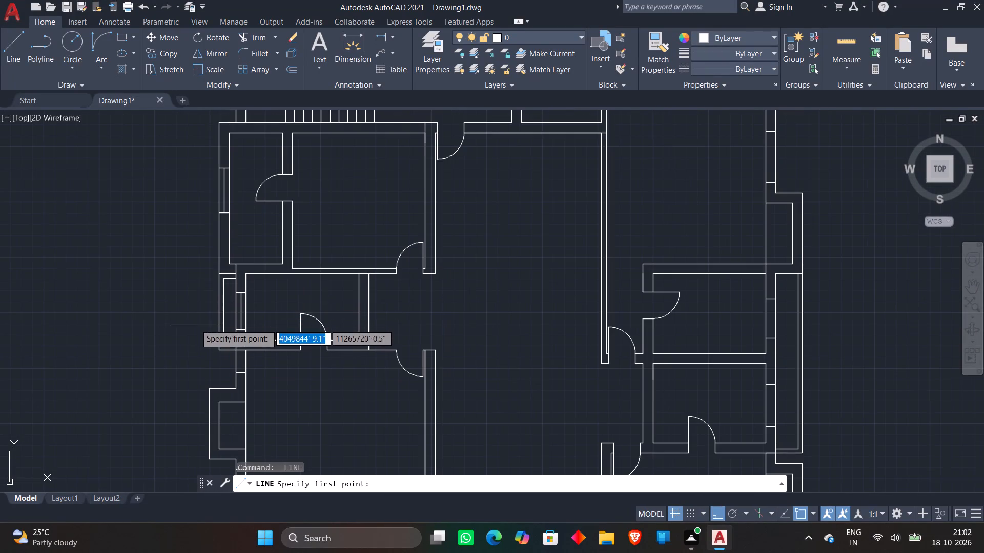
middle_click_drag(195, 325, 225, 221)
middle_click_drag(203, 282, 203, 281)
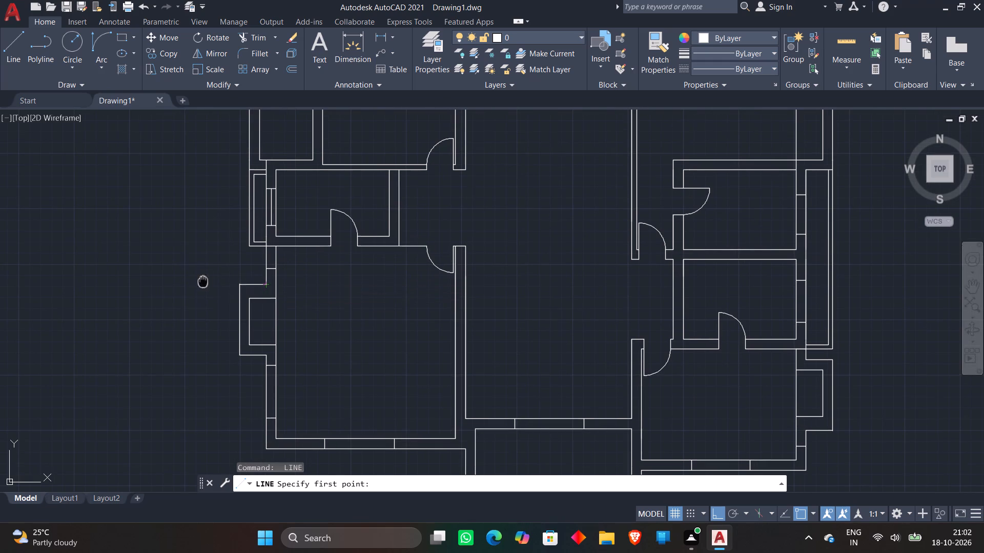
middle_click_drag(203, 281, 220, 181)
scroll(283, 261, "up", 3)
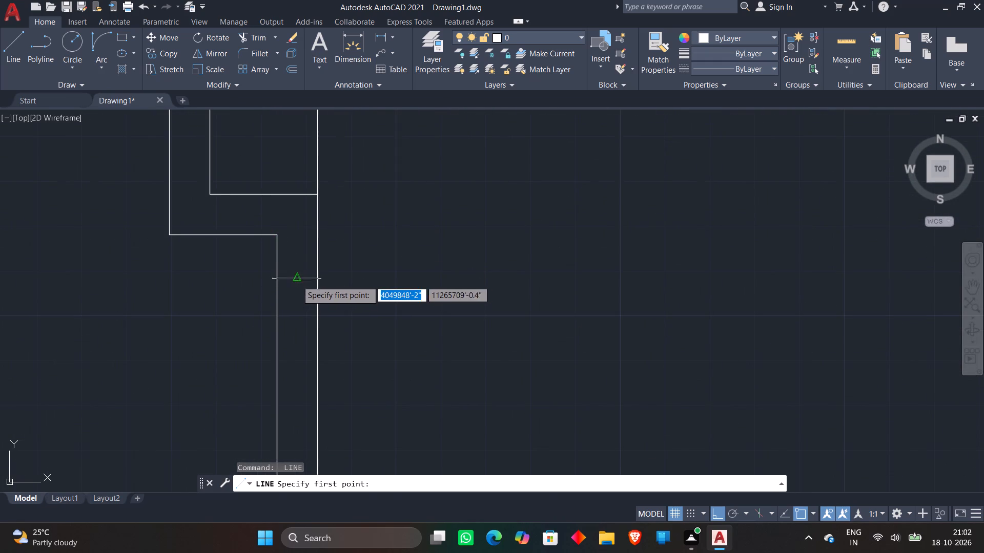
left_click(297, 281)
scroll(295, 321, "down", 1)
middle_click_drag(295, 322, 291, 228)
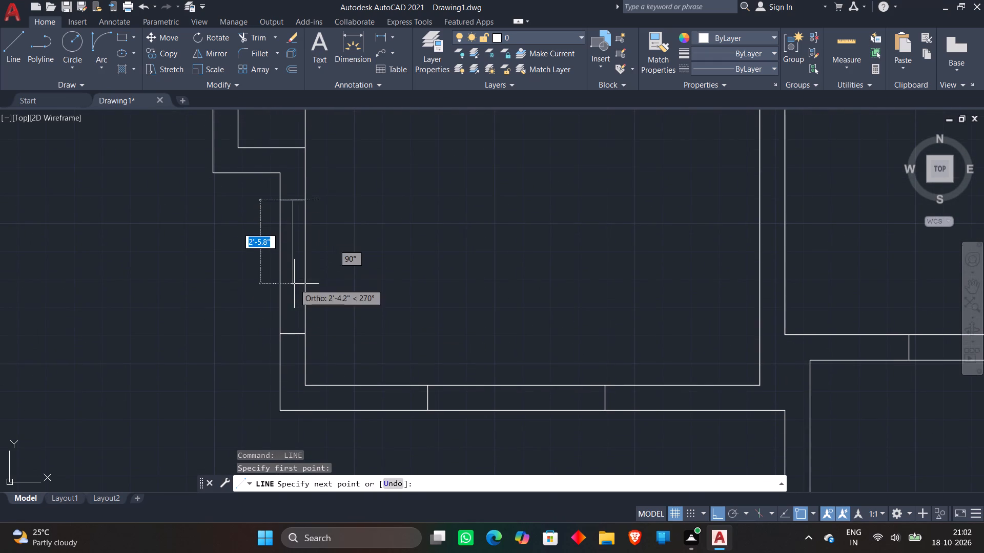
left_click(293, 329)
key("Escape")
Draw a centre line about 5'-3" long through the south-wall window of the south apartment's southwestern room.
key("space")
scroll(304, 329, "down", 1)
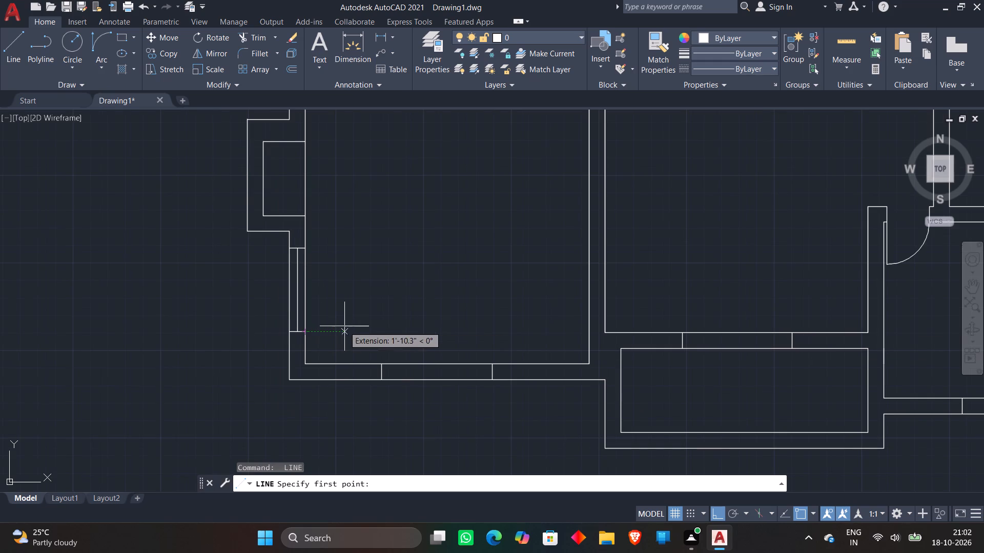
key("Escape")
scroll(349, 326, "down", 1)
middle_click_drag(349, 325, 284, 295)
scroll(295, 296, "up", 2)
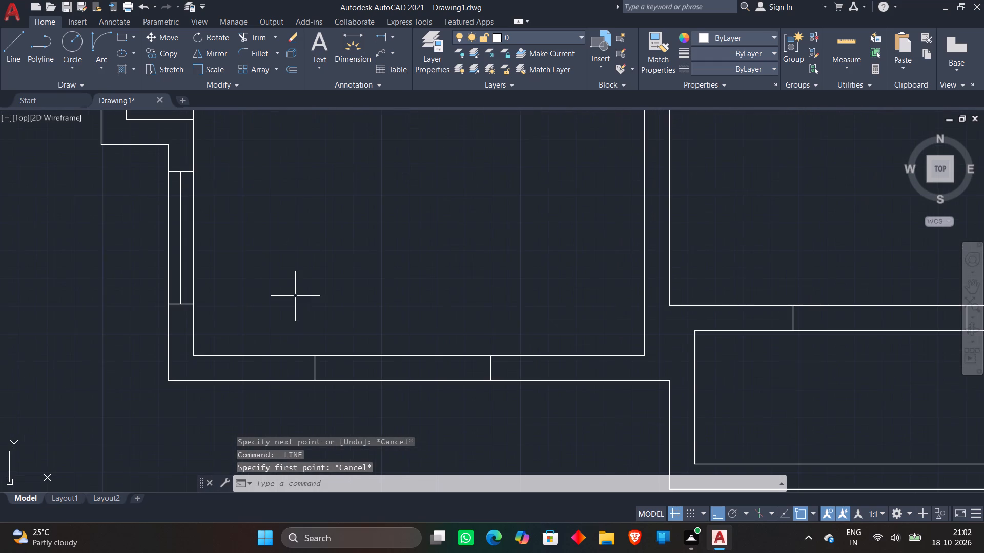
key("space")
left_click(313, 367)
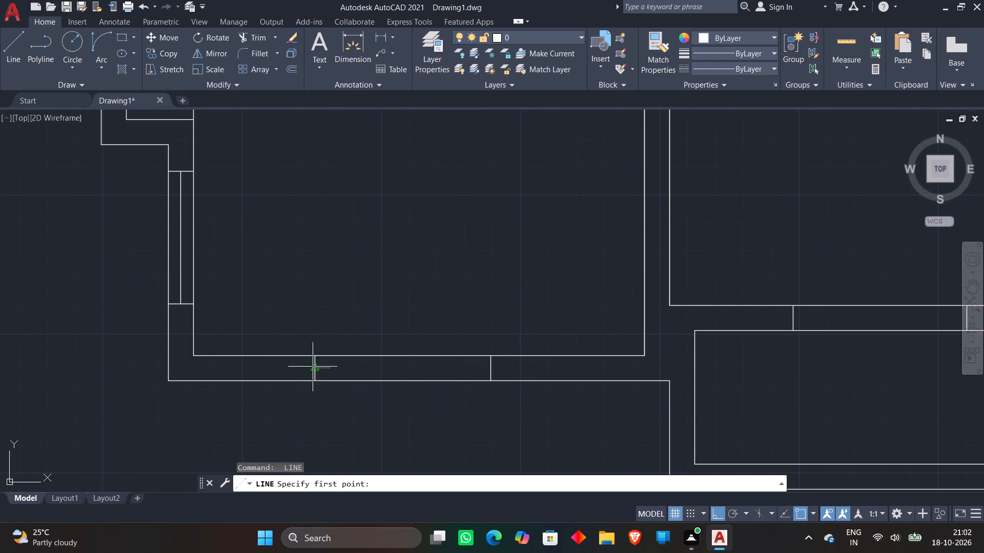
middle_click_drag(324, 367, 155, 357)
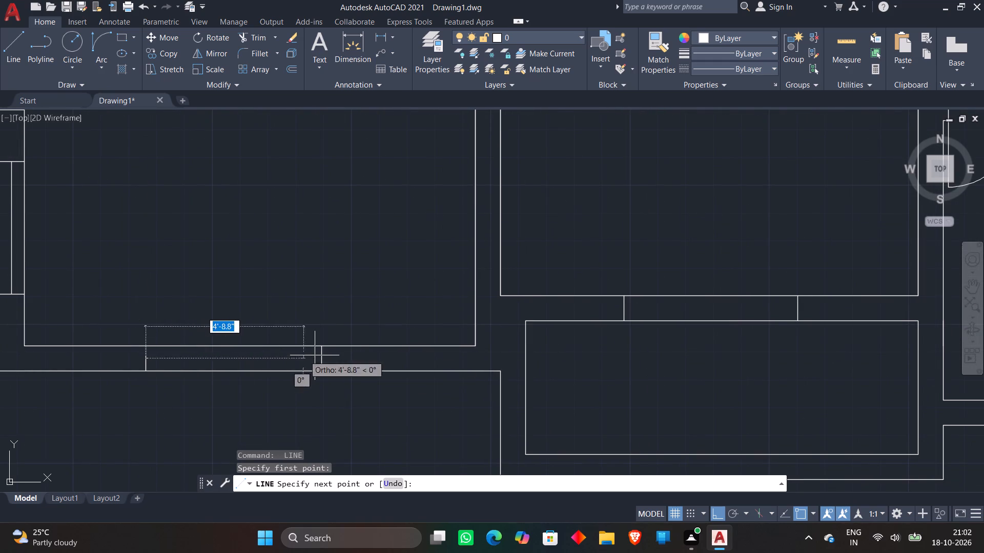
left_click(319, 356)
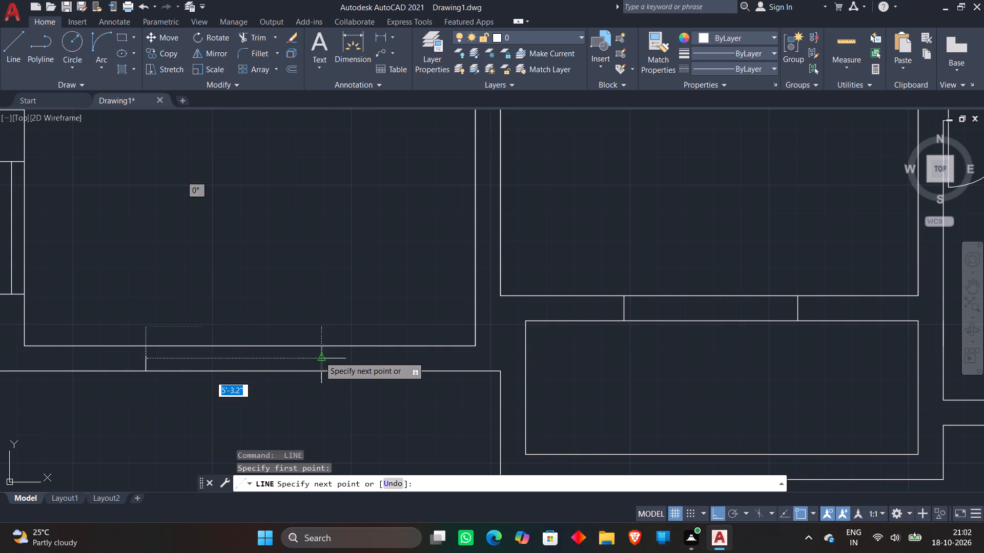
key("Escape")
Draw a centre line through the window between the south apartment's central hall and the narrow rectangular space at its south end.
key("space")
scroll(298, 293, "down", 2)
middle_click_drag(298, 293, 296, 294)
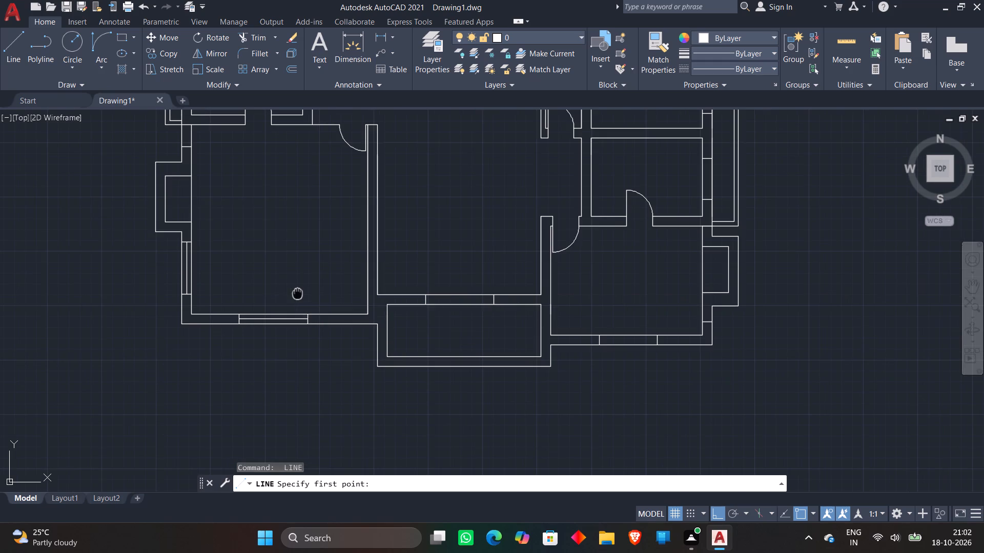
middle_click_drag(296, 294, 108, 351)
scroll(238, 356, "up", 3)
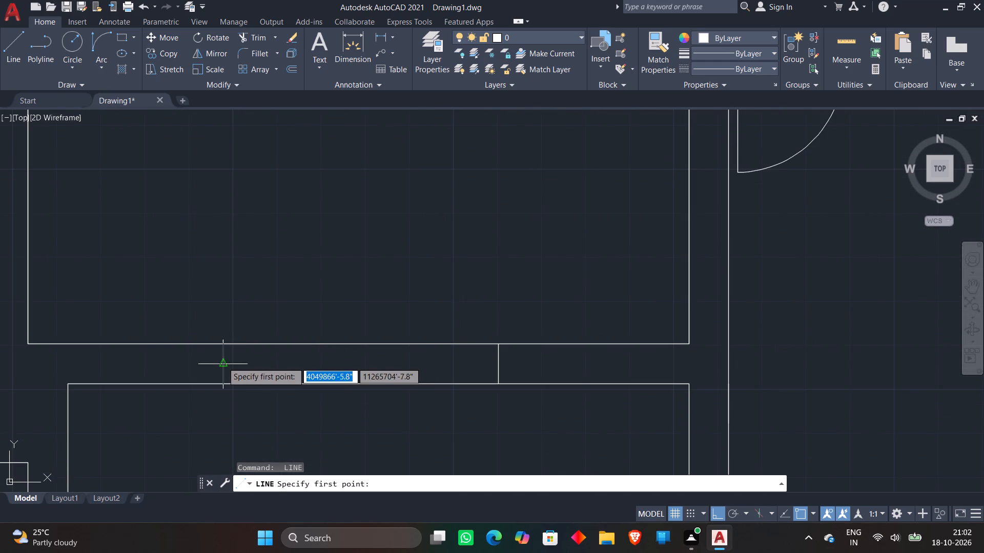
left_click(222, 366)
middle_click_drag(391, 366, 189, 368)
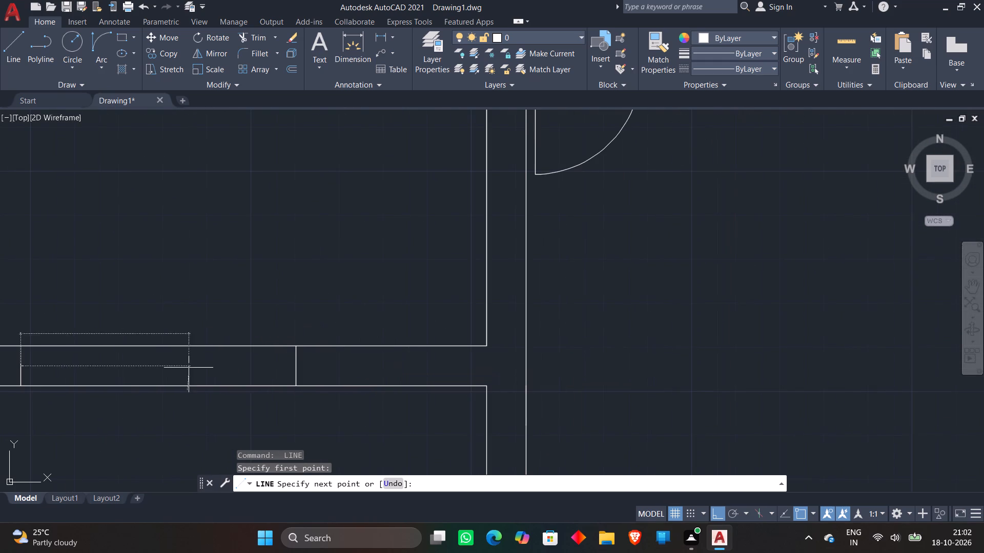
left_click(295, 363)
key("Escape")
Draw a centre line between the midpoints of the window end lines in the southeastern room's south wall.
key("space")
scroll(284, 253, "down", 1)
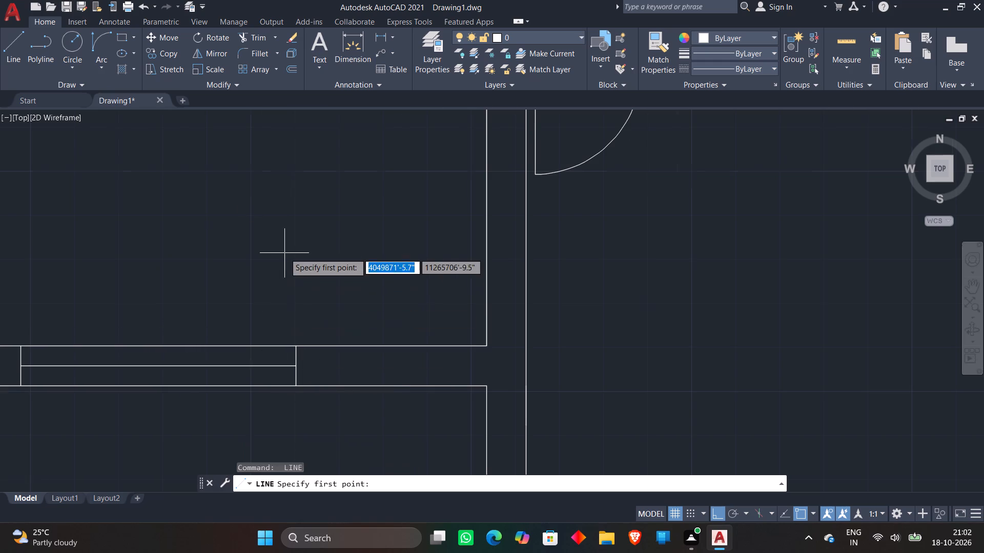
scroll(284, 253, "down", 2)
middle_click_drag(280, 307, 156, 325)
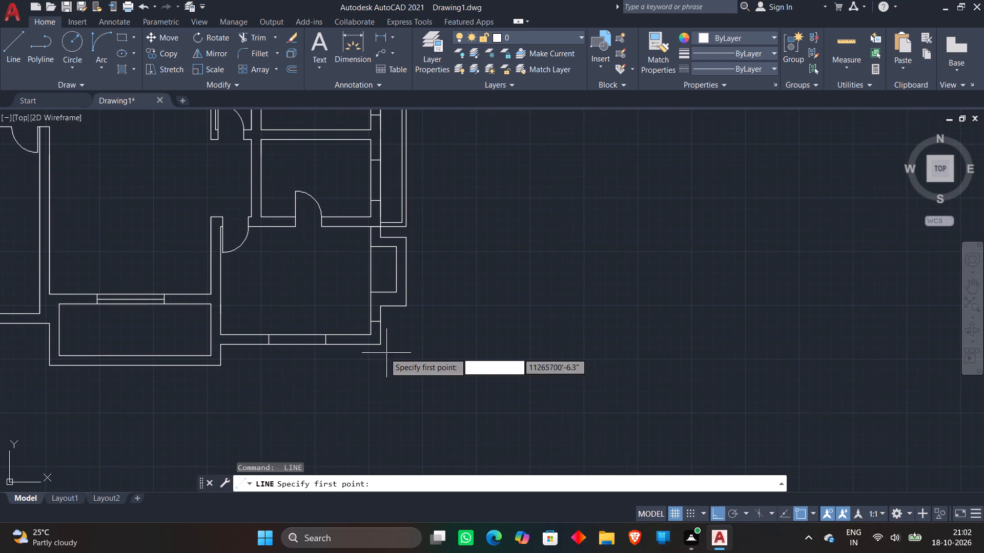
scroll(343, 343, "up", 3)
middle_click_drag(89, 325, 222, 324)
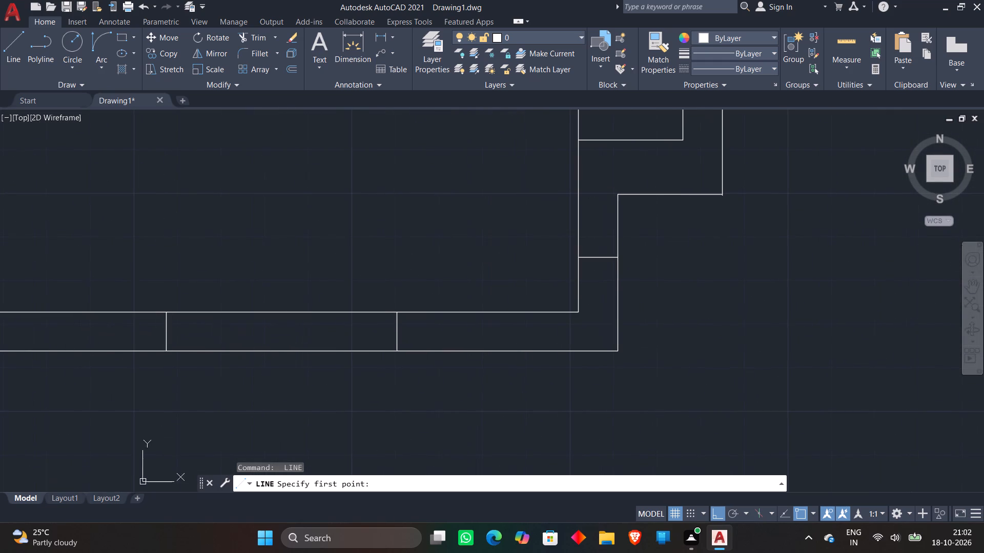
left_click(167, 332)
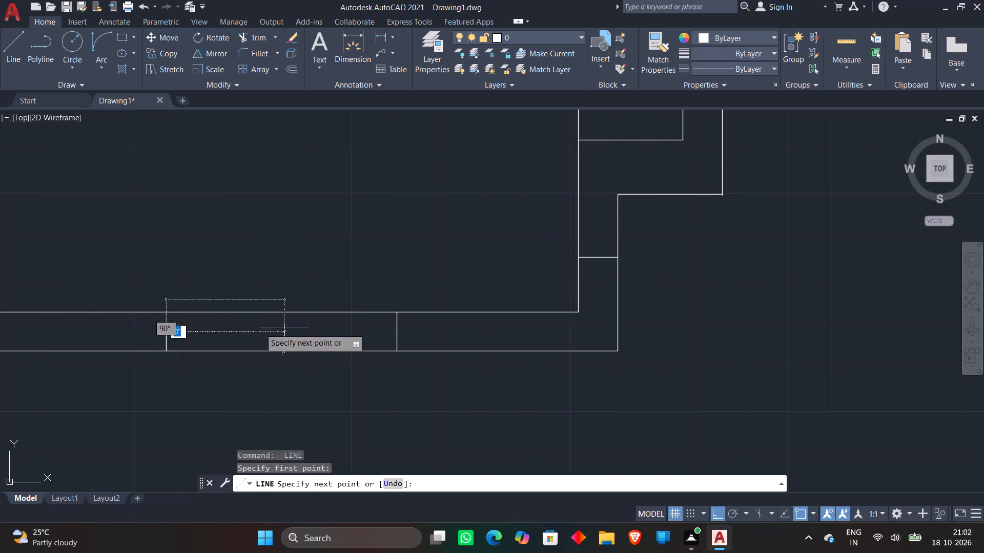
left_click(393, 330)
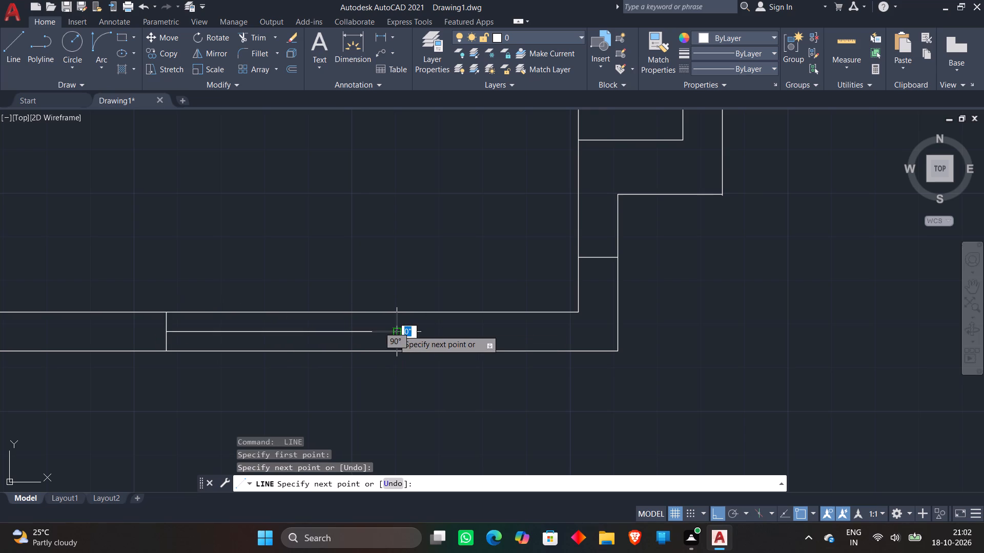
key("Escape")
Draw a centre line through the east-wall window of the small room directly north of the southeastern room.
key("space")
scroll(422, 236, "down", 2)
middle_click_drag(422, 236, 411, 394)
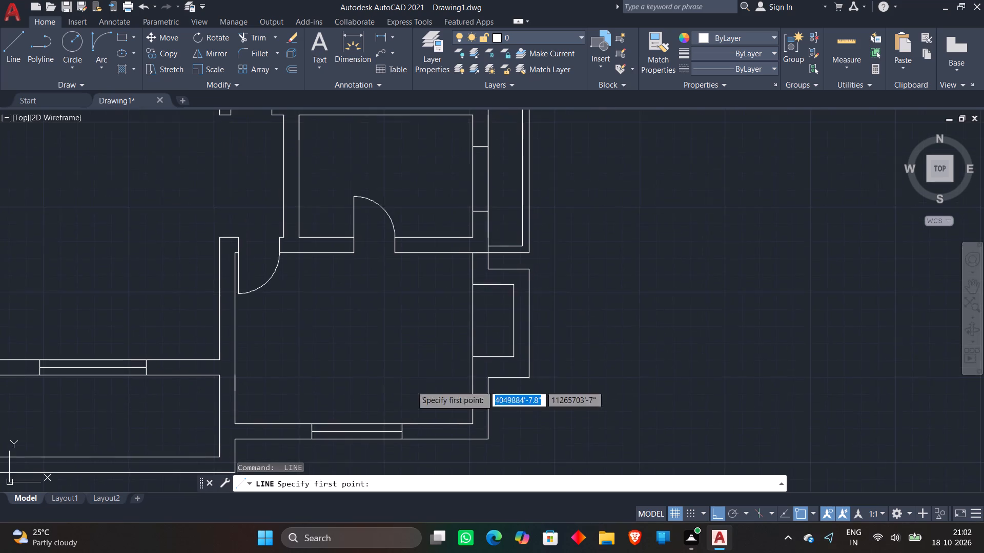
scroll(414, 307, "down", 1)
middle_click_drag(414, 307, 430, 383)
scroll(477, 293, "up", 3)
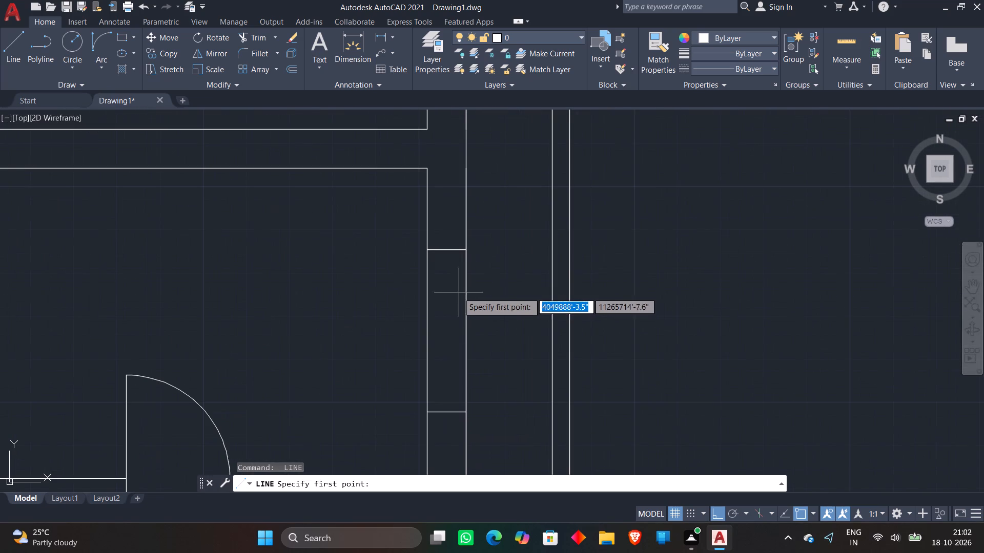
left_click(447, 249)
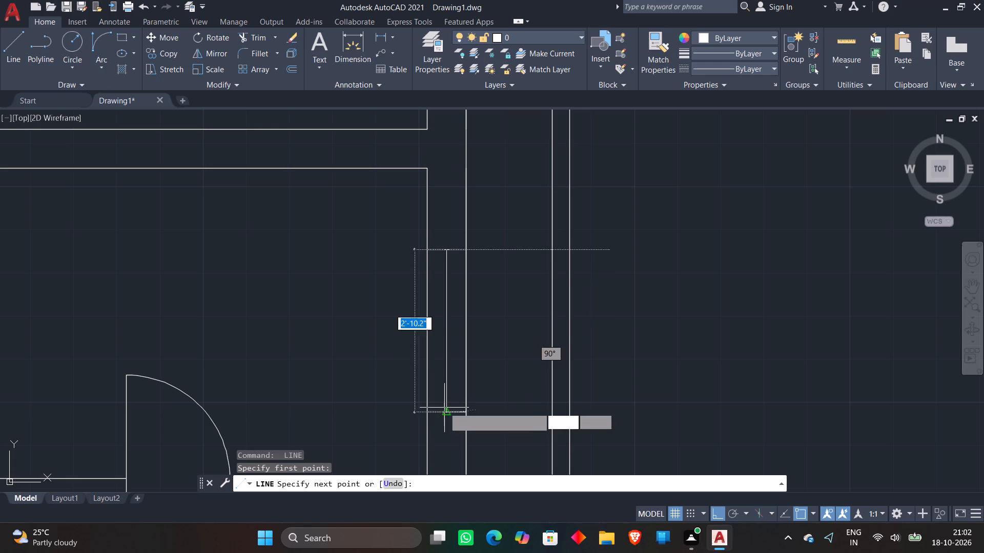
left_click(444, 411)
key("Escape")
Draw a centre line through the east-wall window of the second small room north of the southeastern room.
key("space")
scroll(388, 329, "down", 1)
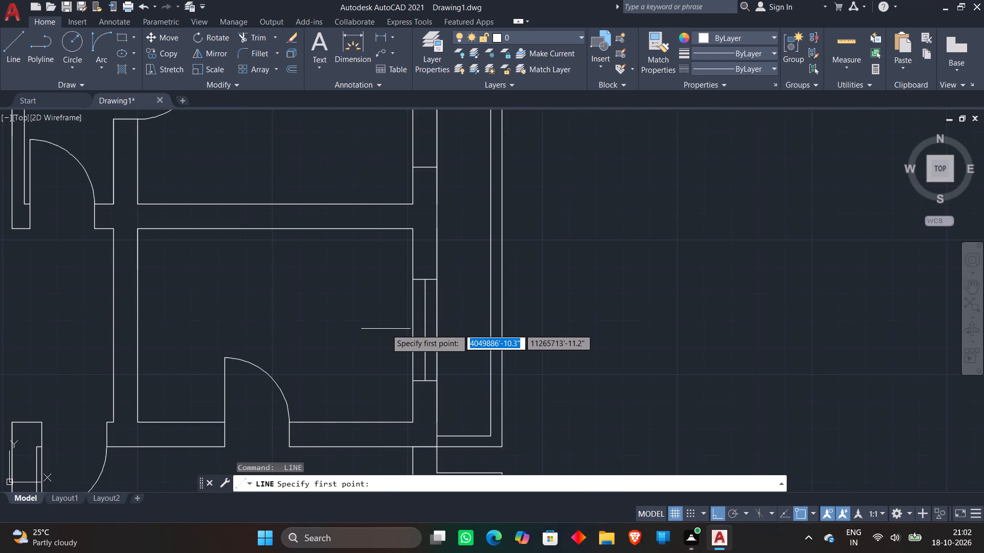
middle_click_drag(386, 329, 409, 472)
left_click(449, 212)
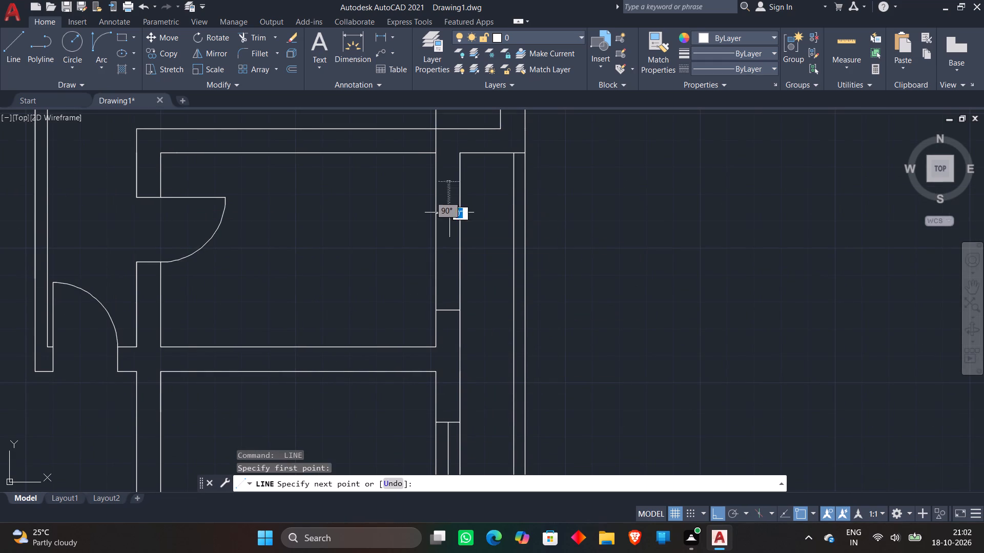
left_click(448, 305)
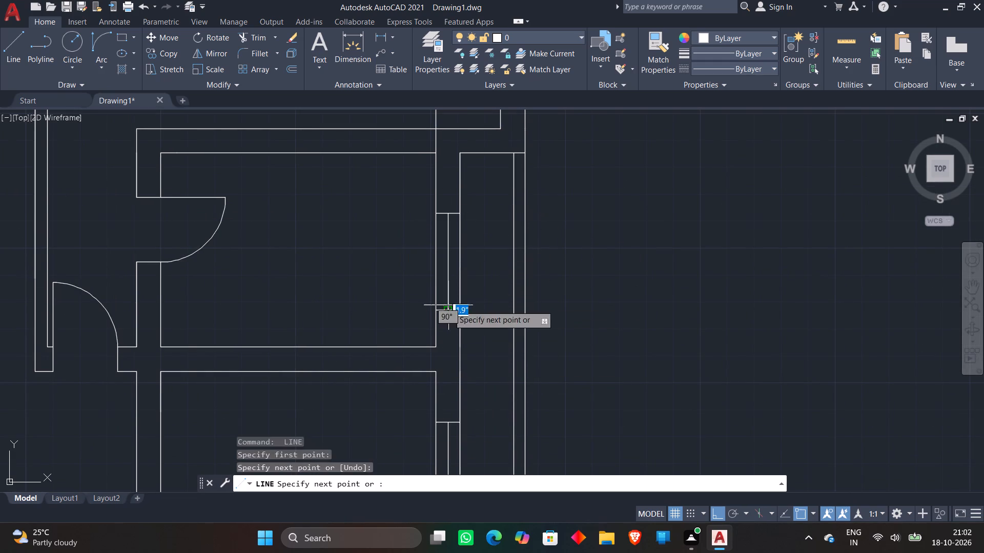
key("Escape")
Draw a centre line through the east-wall window of the south apartment's northeastern room, north of the niche.
key("space")
scroll(388, 264, "down", 2)
middle_click_drag(372, 264, 409, 395)
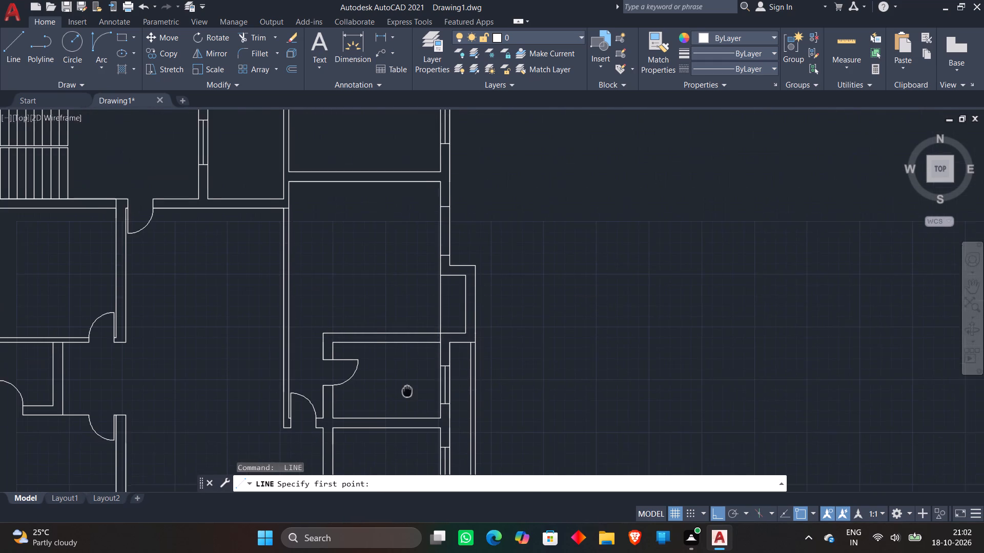
middle_click_drag(409, 395, 409, 396)
scroll(456, 218, "up", 2)
left_click(433, 221)
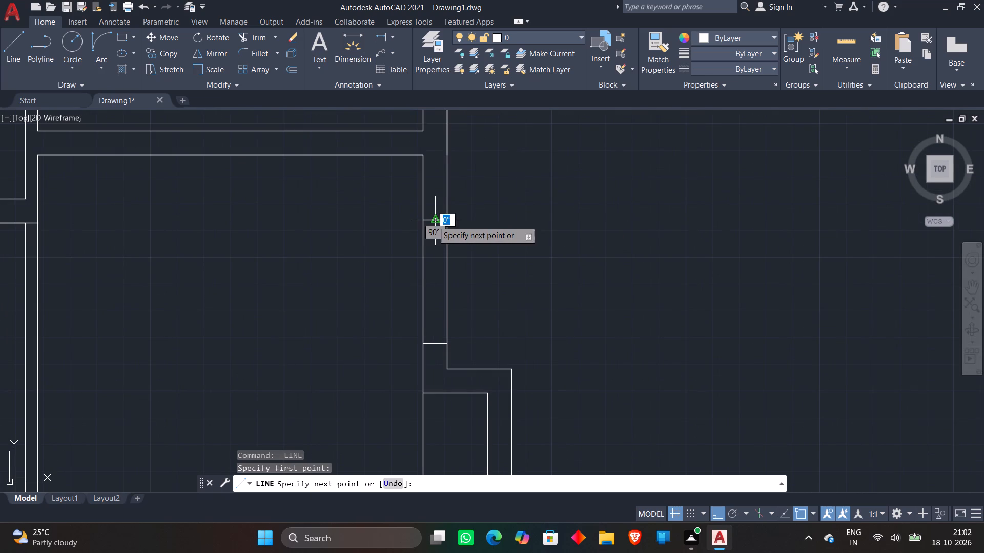
left_click(432, 343)
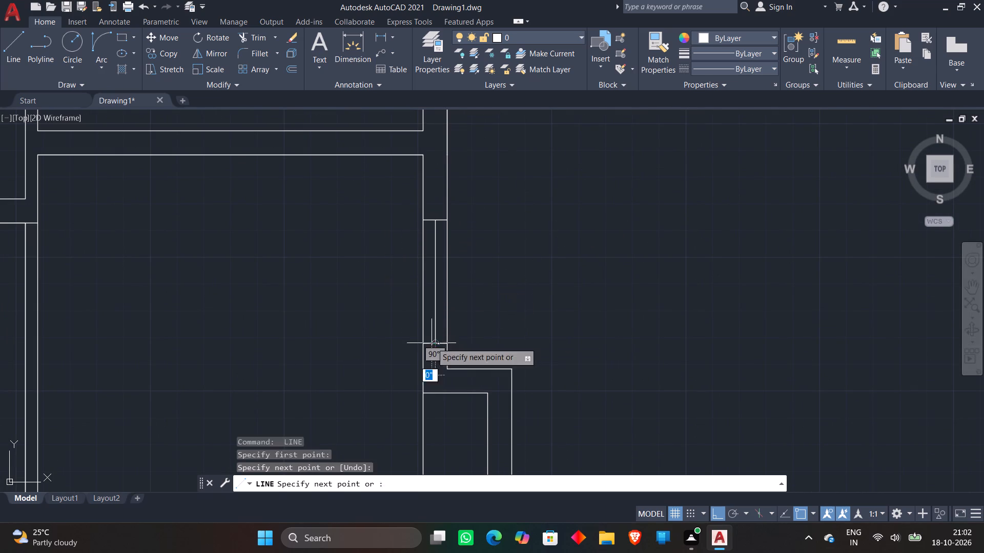
key("Escape")
Examine the window centre lines around the outer walls of both apartments and the staircase.
key("space")
scroll(578, 222, "down", 4)
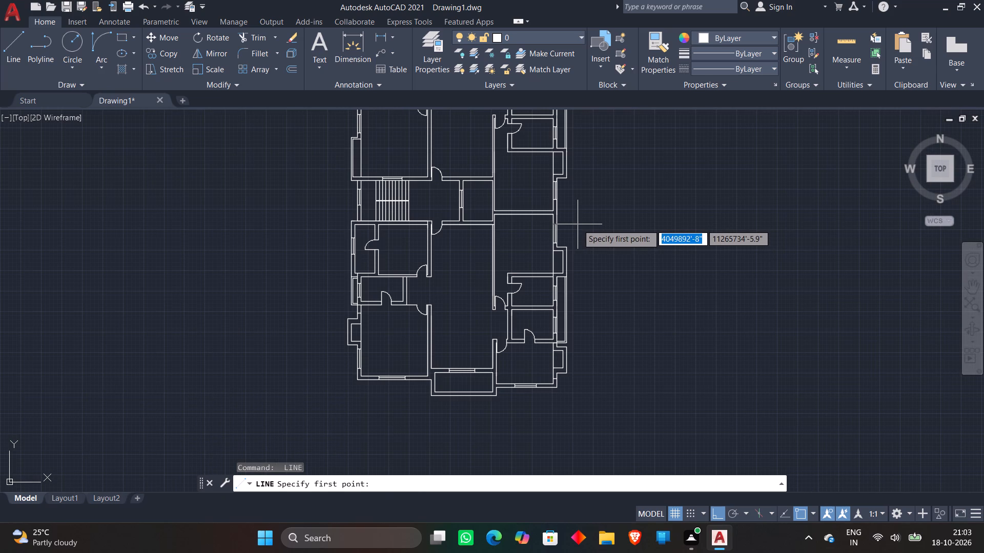
middle_click_drag(460, 278, 458, 388)
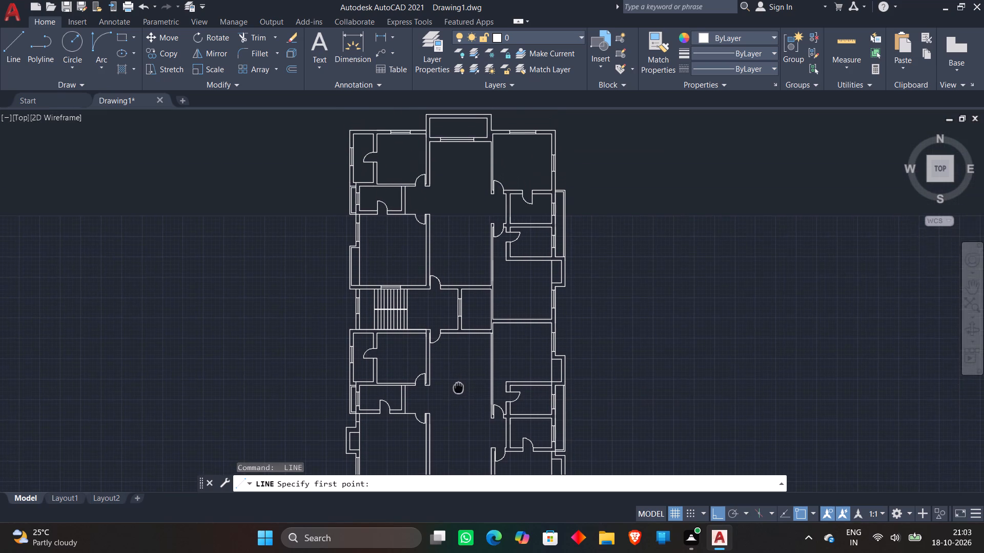
middle_click_drag(458, 388, 460, 426)
key("Escape")
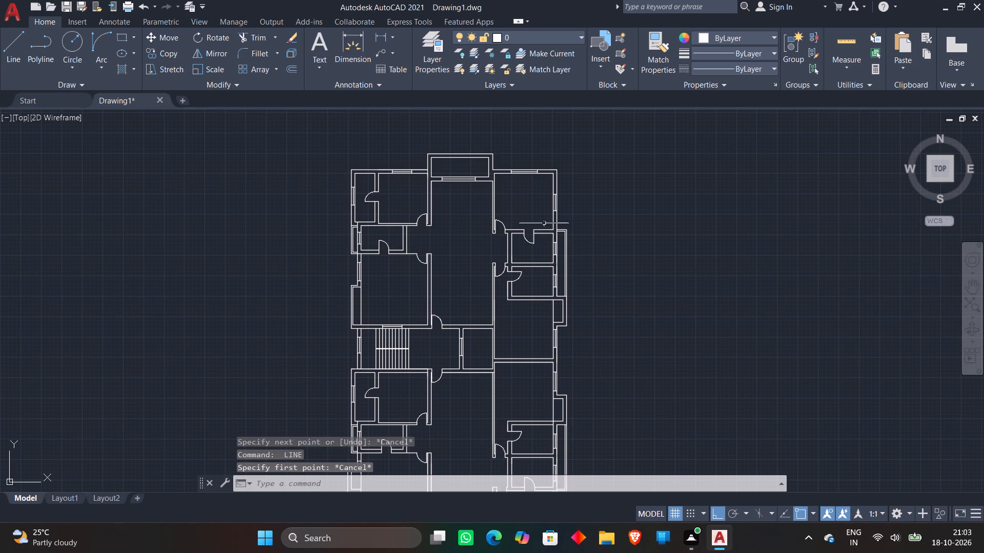
scroll(568, 155, "up", 1)
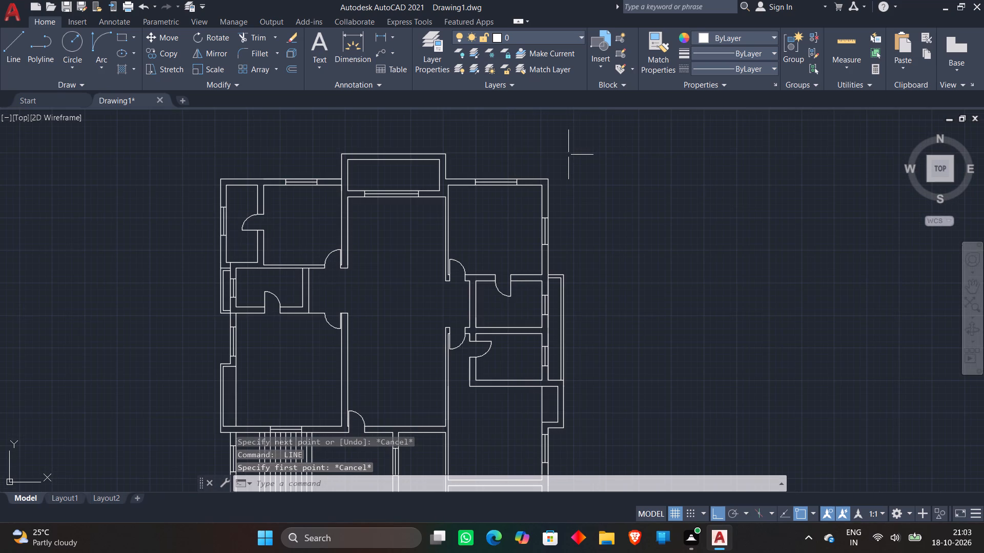
scroll(568, 155, "up", 1)
middle_click_drag(568, 155, 578, 207)
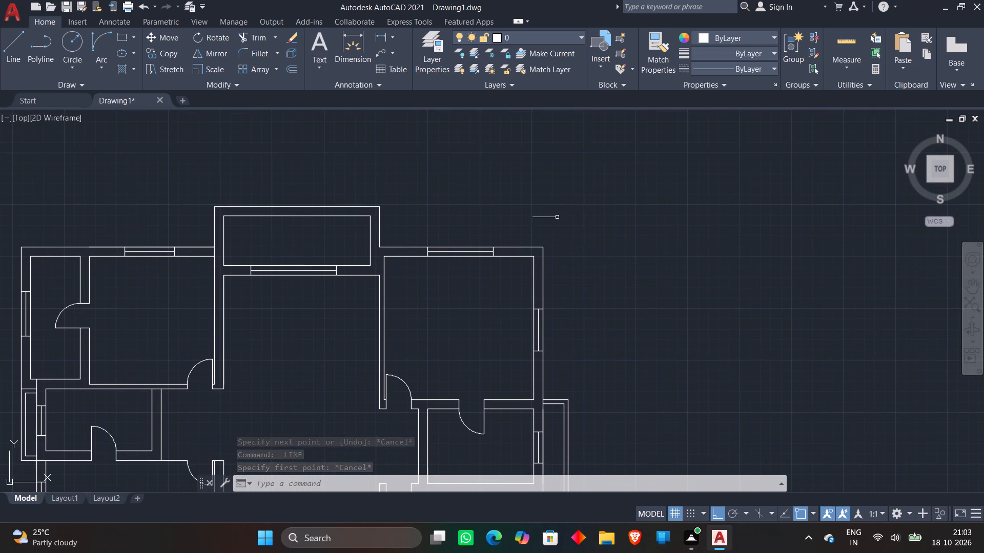
scroll(555, 219, "up", 1)
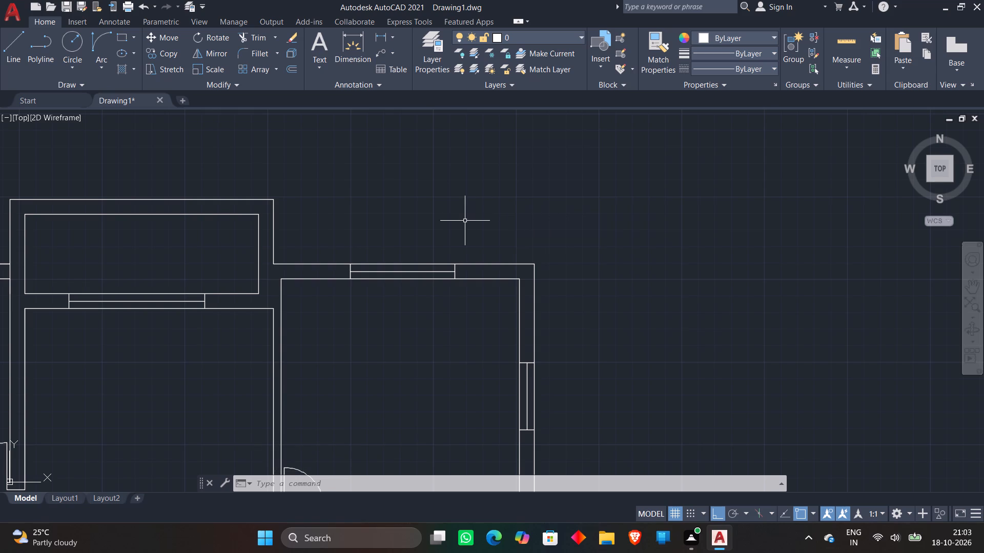
scroll(454, 257, "up", 1)
scroll(510, 228, "down", 2)
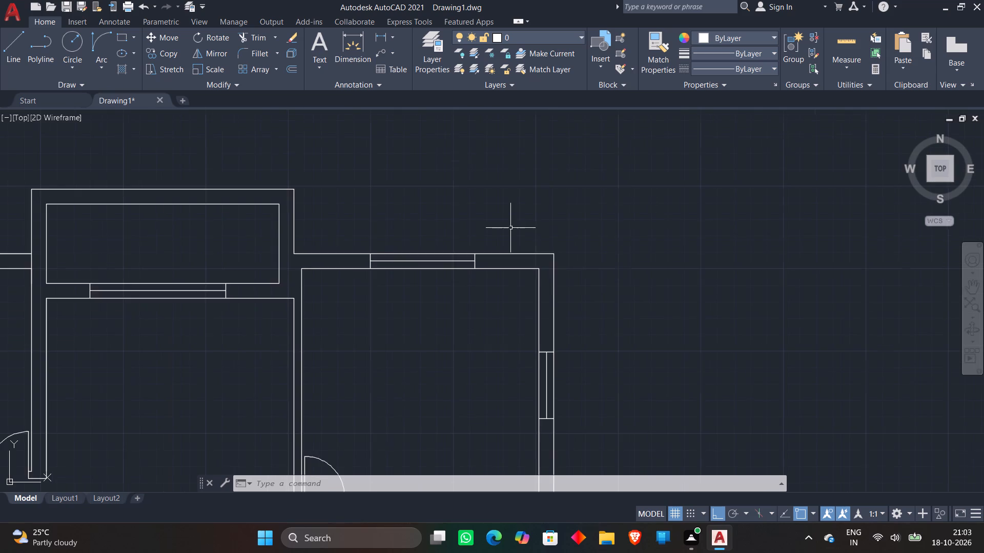
scroll(510, 228, "down", 3)
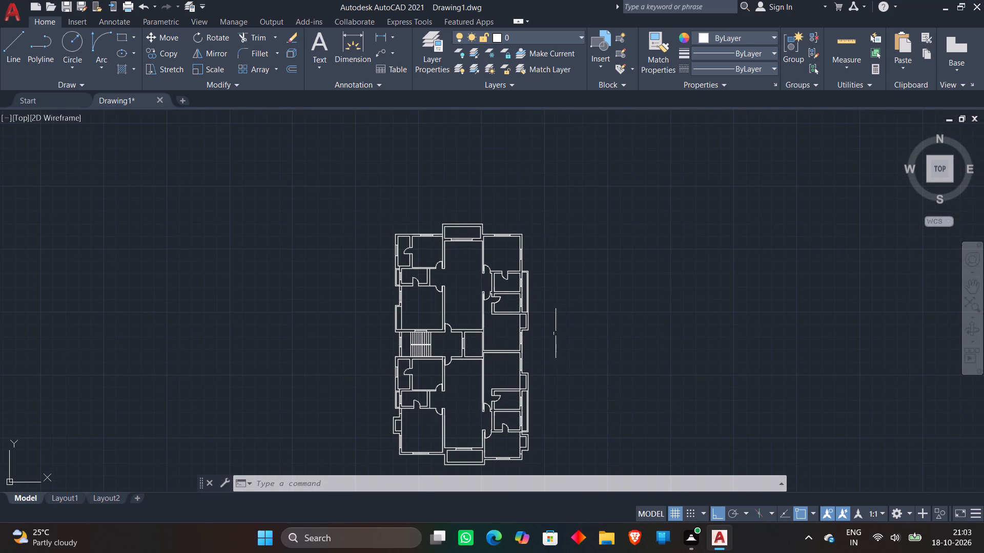
middle_click_drag(555, 333, 600, 273)
scroll(545, 324, "up", 2)
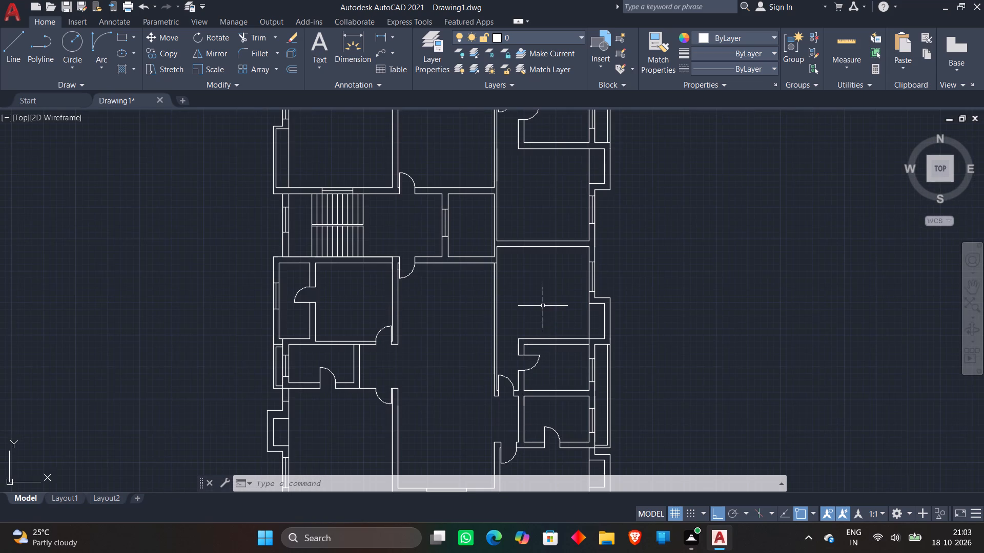
Trim both wall lines across the opening between the south apartment's central hall and its south balcony.
scroll(543, 305, "down", 1)
middle_click_drag(652, 344, 687, 299)
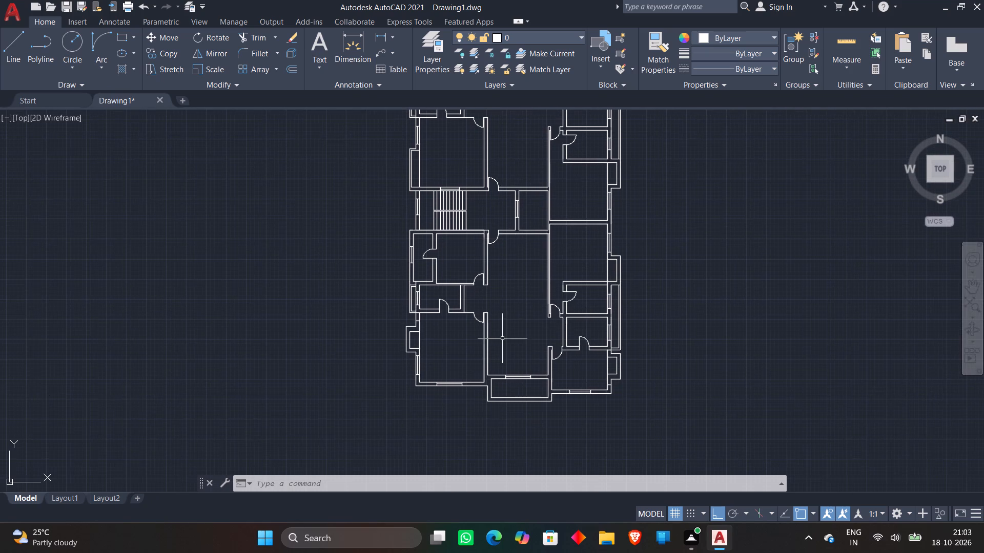
scroll(502, 338, "up", 1)
key("t")
key("r")
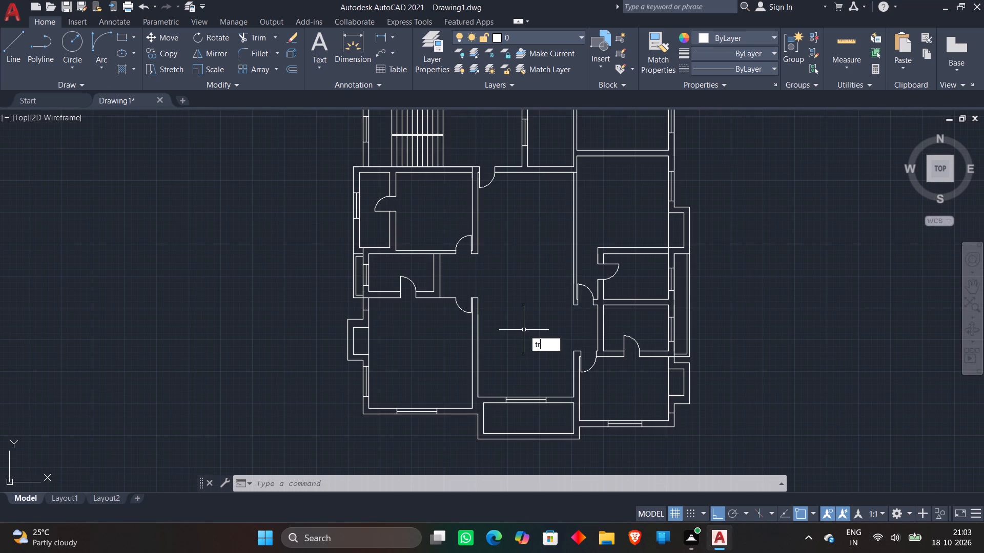
key("space")
scroll(522, 395, "up", 3)
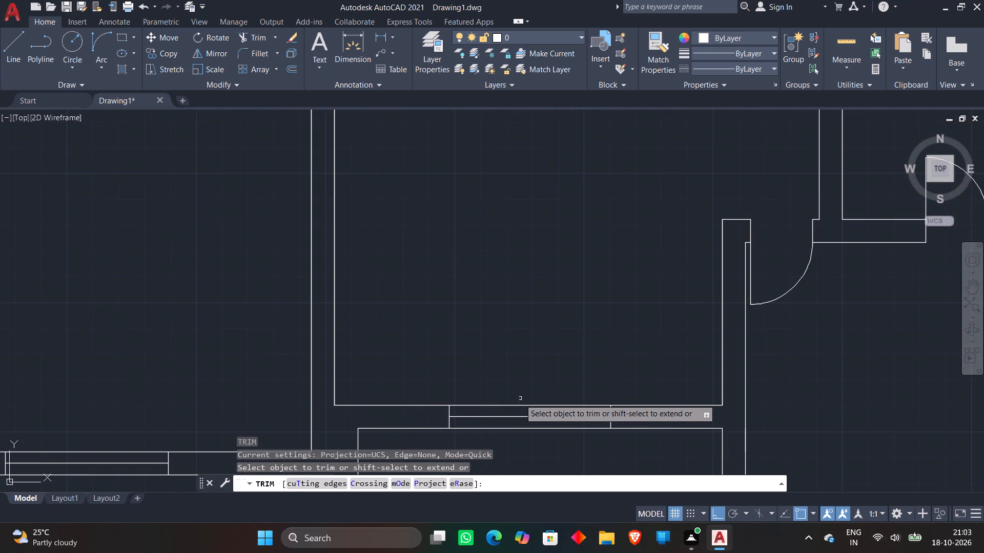
left_click(518, 405)
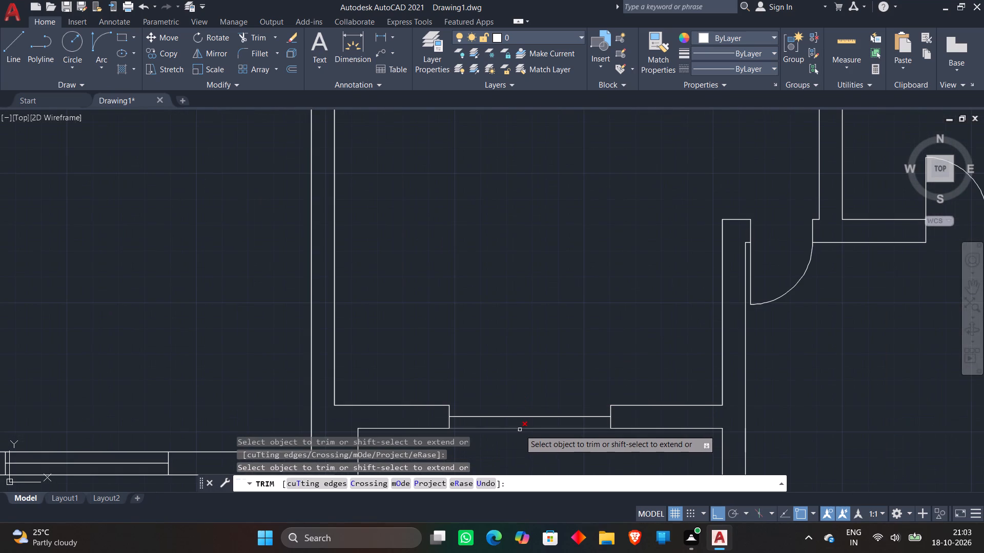
left_click(520, 430)
Trim both wall lines across the opening between the staircase lobby and the small room to its east.
scroll(545, 302, "down", 3)
middle_click_drag(545, 299, 548, 428)
middle_click_drag(543, 290, 553, 405)
scroll(552, 279, "up", 2)
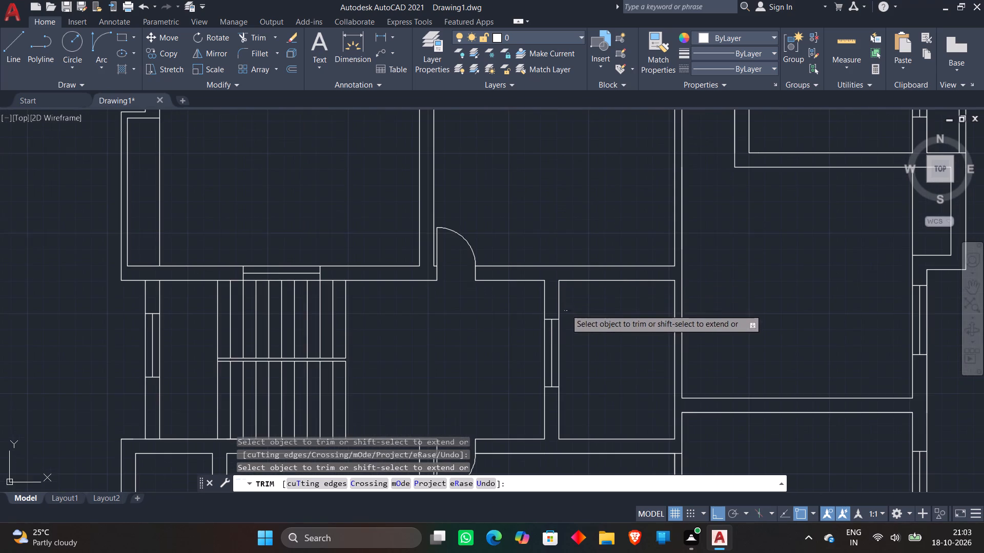
middle_click_drag(570, 317, 586, 247)
scroll(576, 272, "up", 1)
left_click(572, 276)
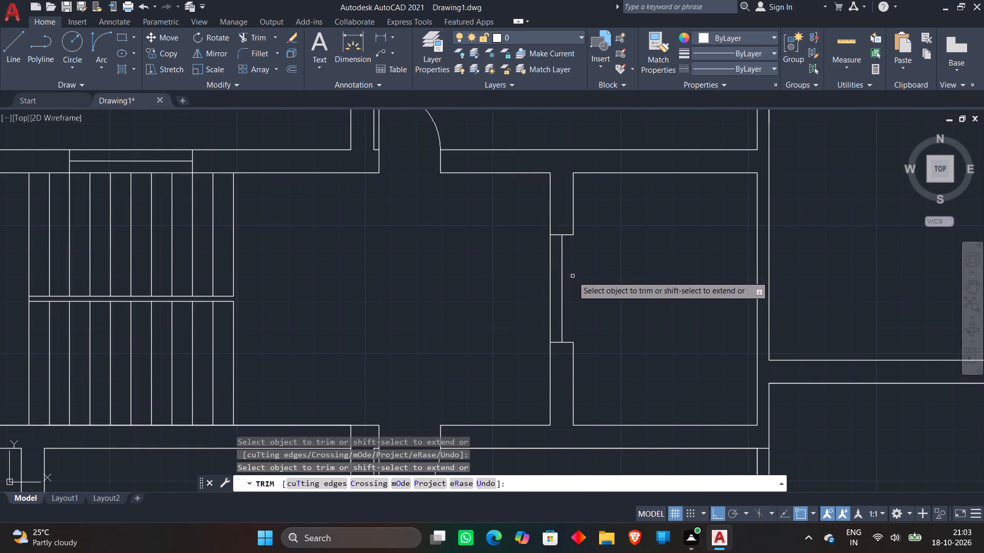
left_click(549, 286)
Trim both wall lines across the opening between the north apartment's central hall and its north balcony, and end trimming.
scroll(515, 278, "down", 3)
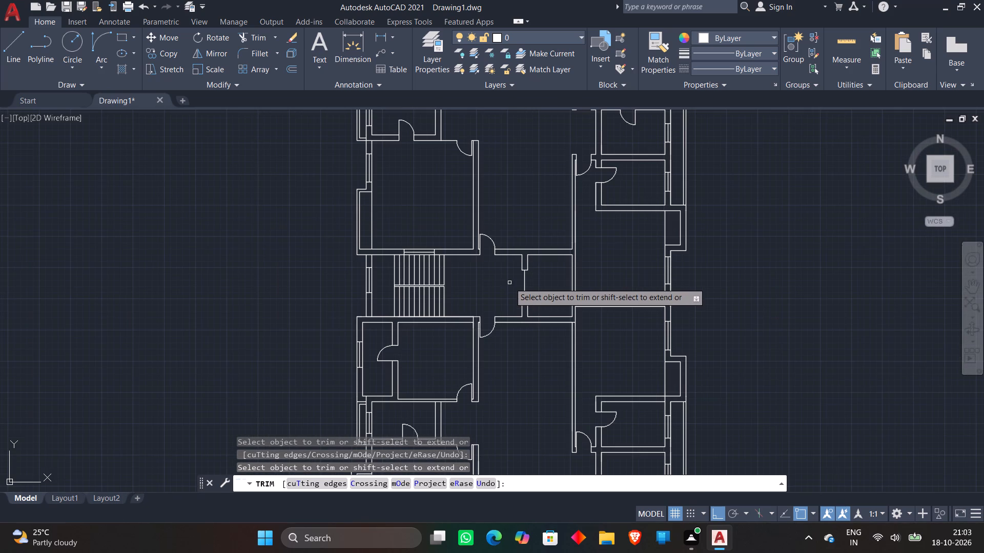
middle_click(509, 283)
scroll(509, 283, "down", 1)
middle_click_drag(519, 225, 538, 408)
scroll(522, 302, "up", 3)
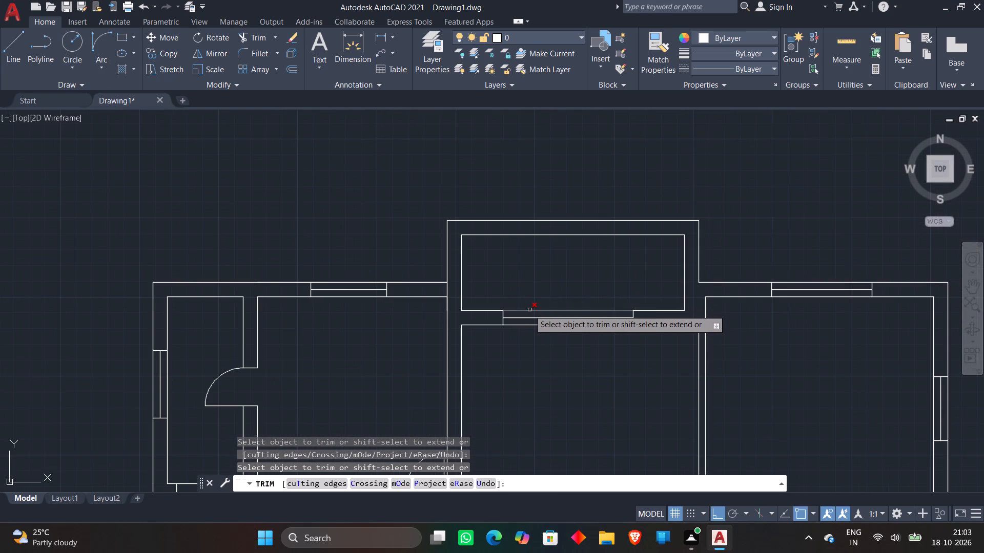
left_click(529, 309)
left_click(531, 313)
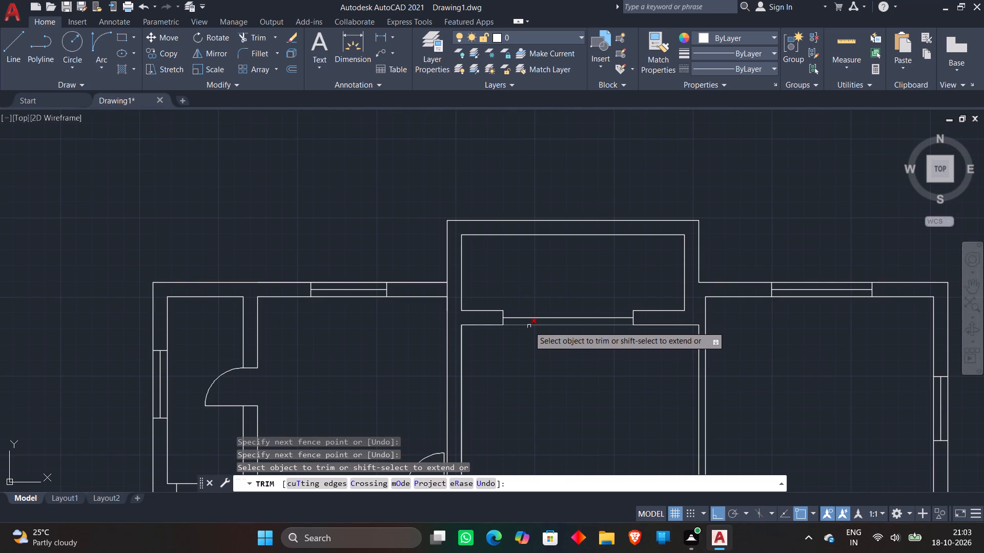
left_click(529, 326)
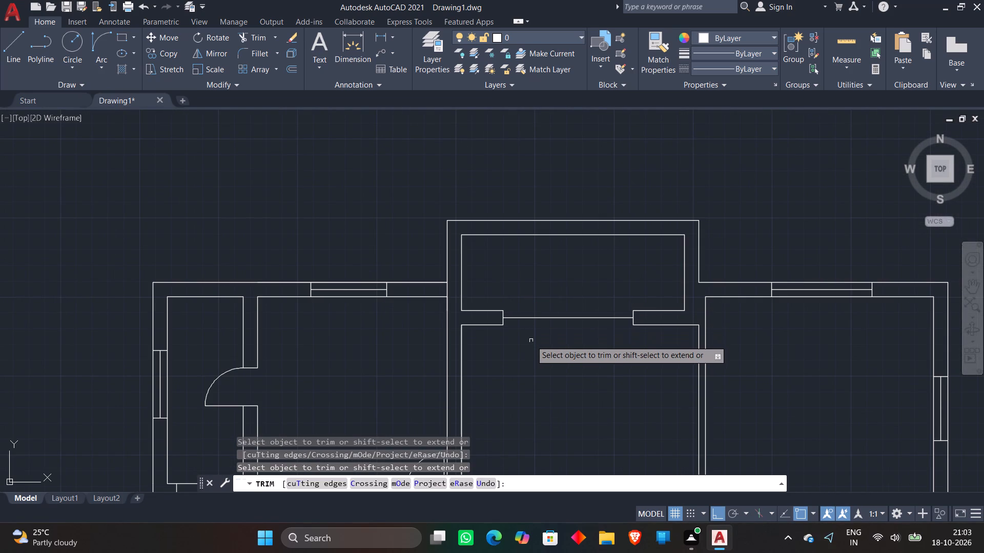
key("Escape")
Start single-line text in the empty area west of the floor plan with a height of 1' and rotation 0.
scroll(531, 338, "down", 1)
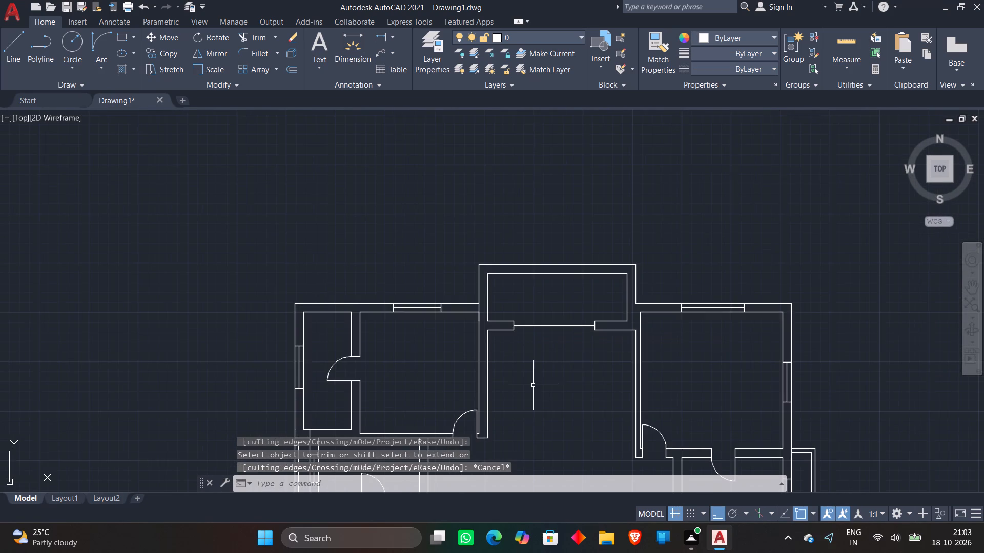
scroll(533, 385, "down", 1)
middle_click_drag(535, 406, 552, 259)
scroll(575, 308, "down", 1)
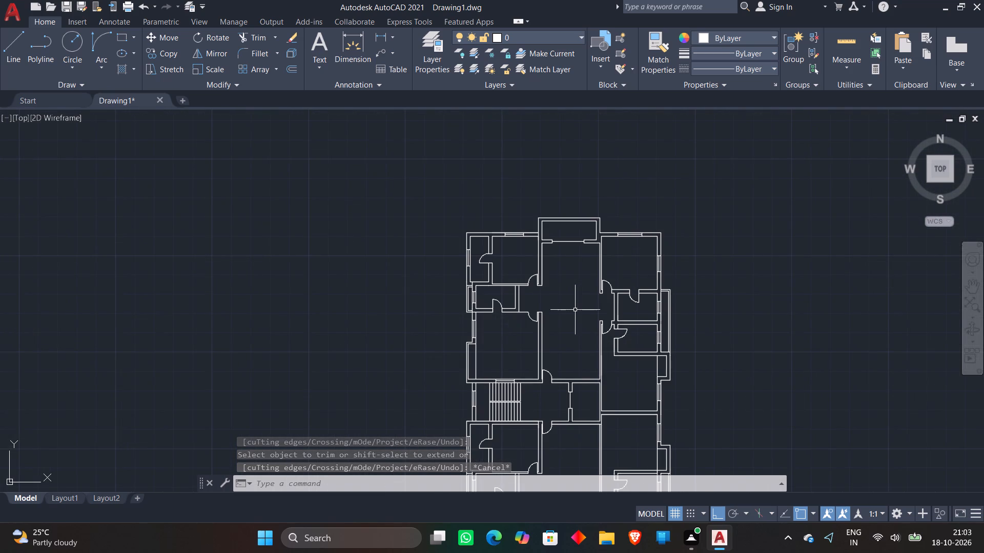
scroll(575, 310, "down", 1)
scroll(701, 295, "down", 1)
middle_click_drag(701, 295, 677, 280)
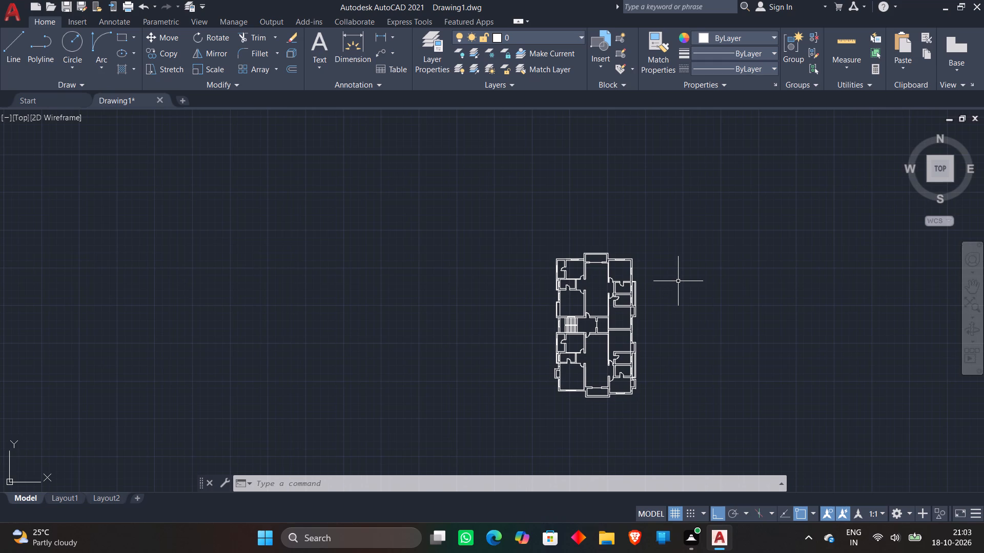
type("text")
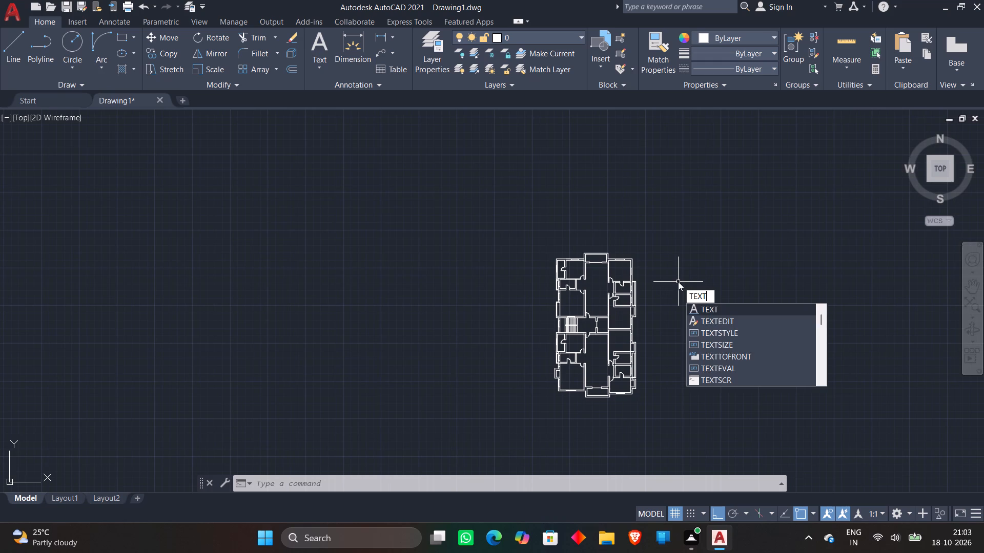
key("Return")
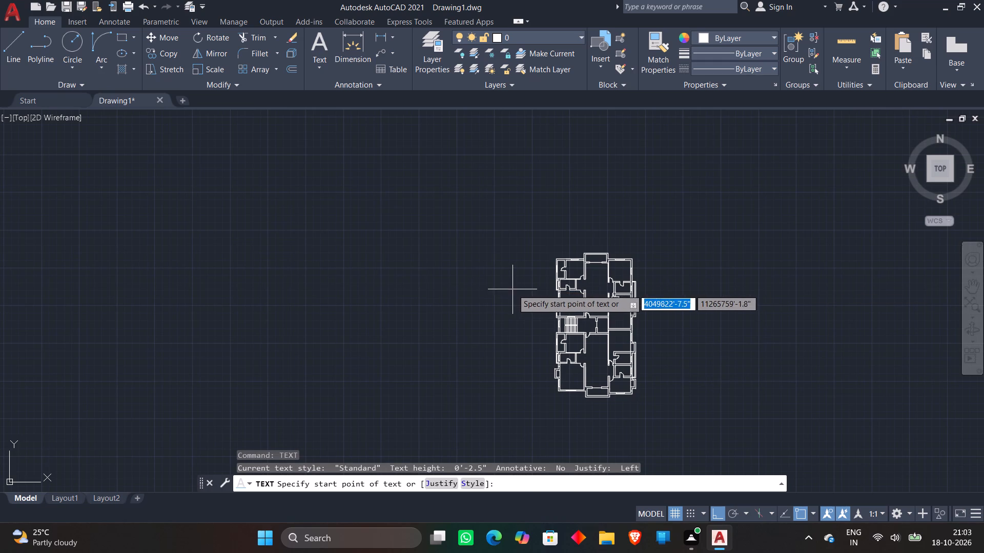
left_click(512, 290)
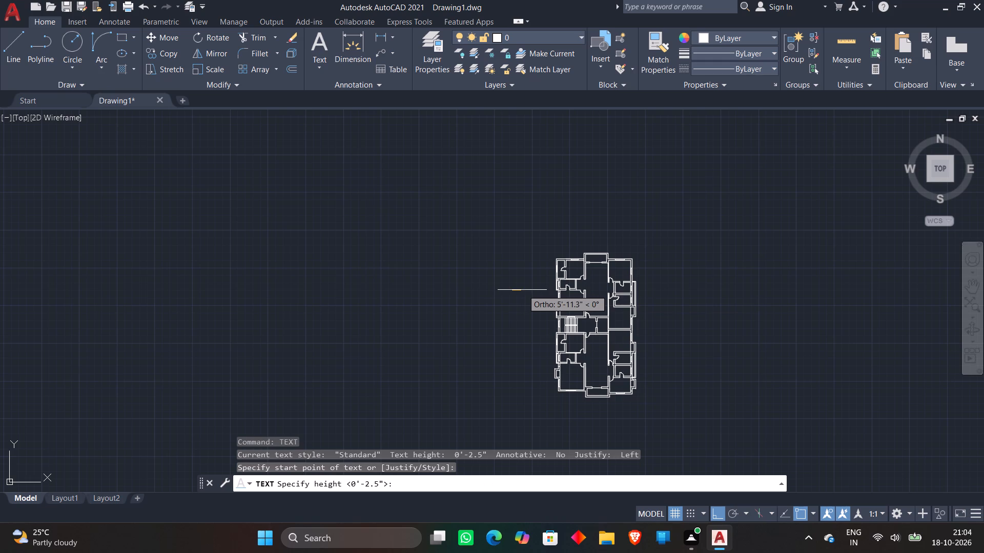
scroll(522, 290, "up", 1)
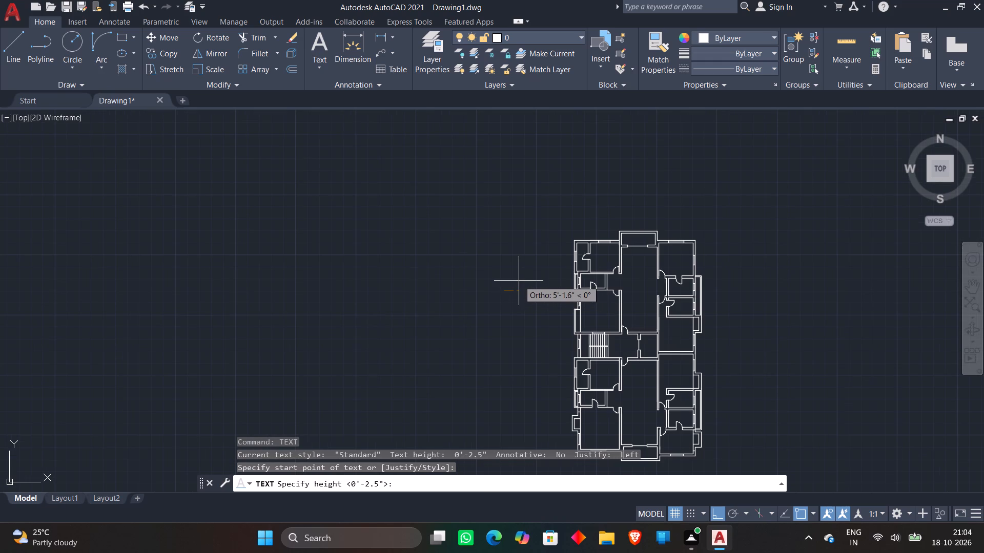
type("1'")
key("Return")
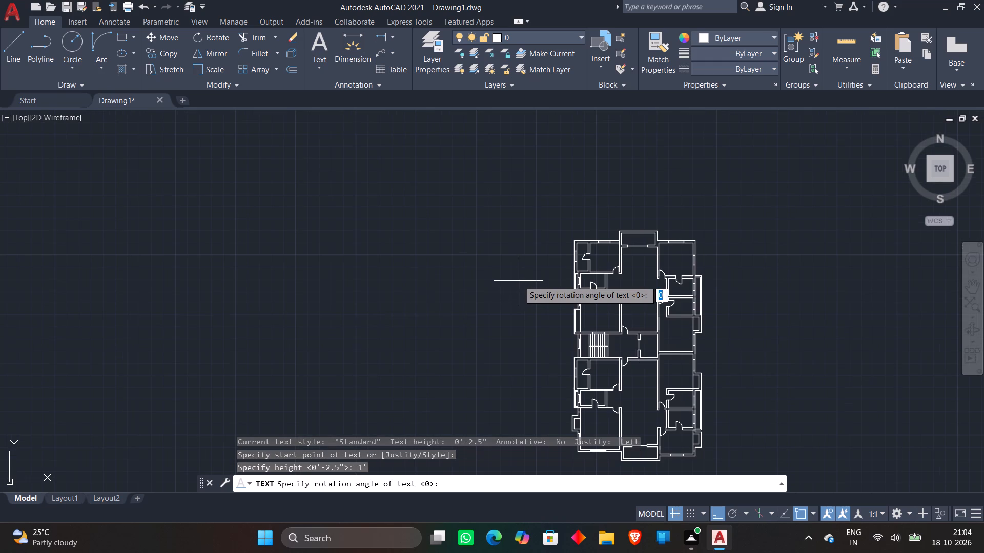
key("0")
key("Return")
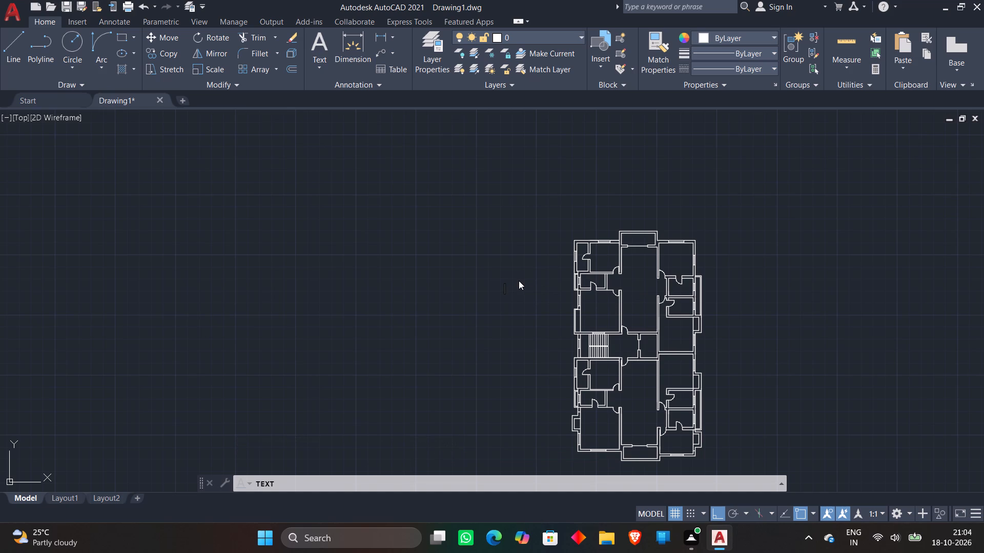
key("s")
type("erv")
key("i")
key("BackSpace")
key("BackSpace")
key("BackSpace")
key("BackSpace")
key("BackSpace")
Enter the room label SERVICE in capitals with its size 9'10.5"X4' on the line below.
type("SE")
type("RV")
type("ICE")
key("Return")
type("9'")
type("10")
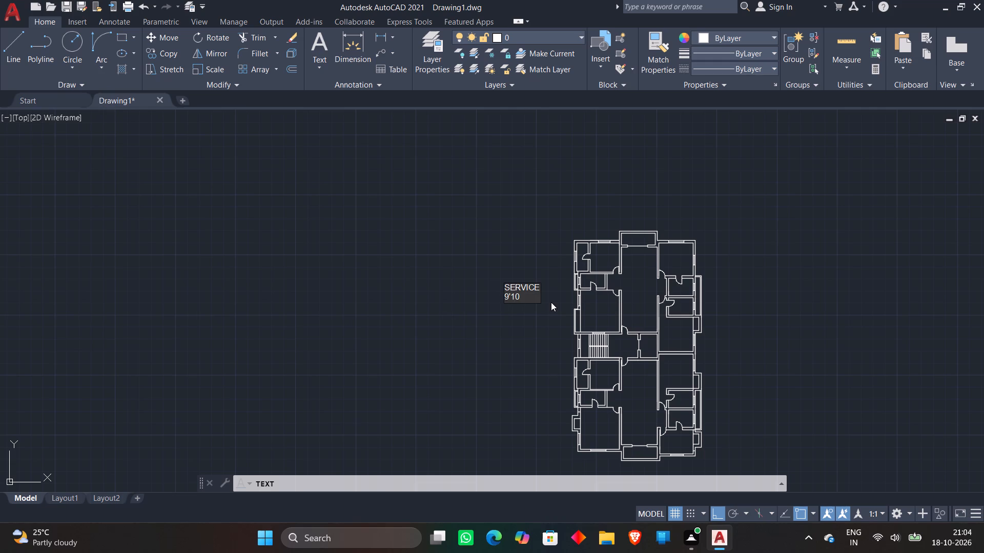
type(".5\"")
key("Return")
key("BackSpace")
key("x")
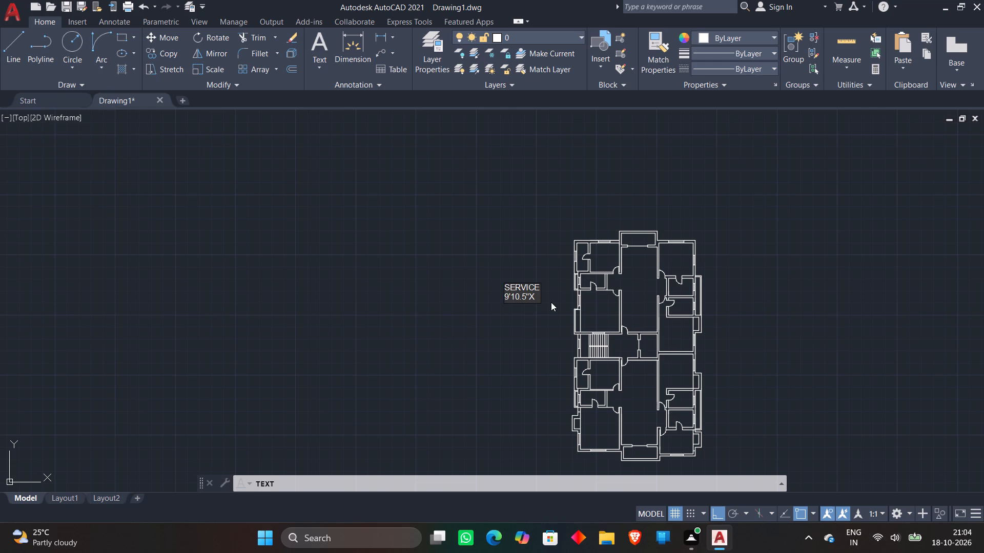
scroll(546, 301, "up", 1)
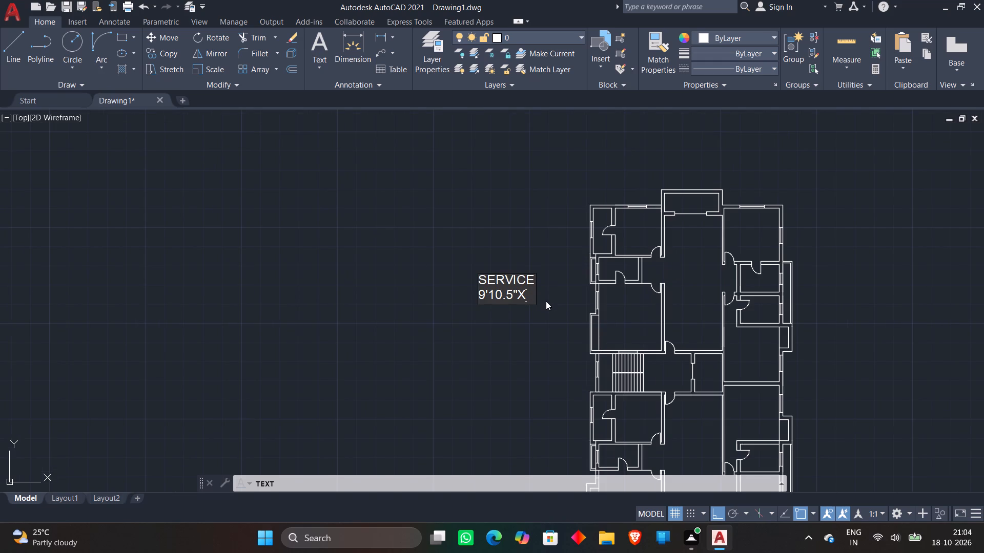
type("4'")
key("Return")
Add the room label KITCHEN with its size 9'10.5" on the line below.
type("KITCHEN")
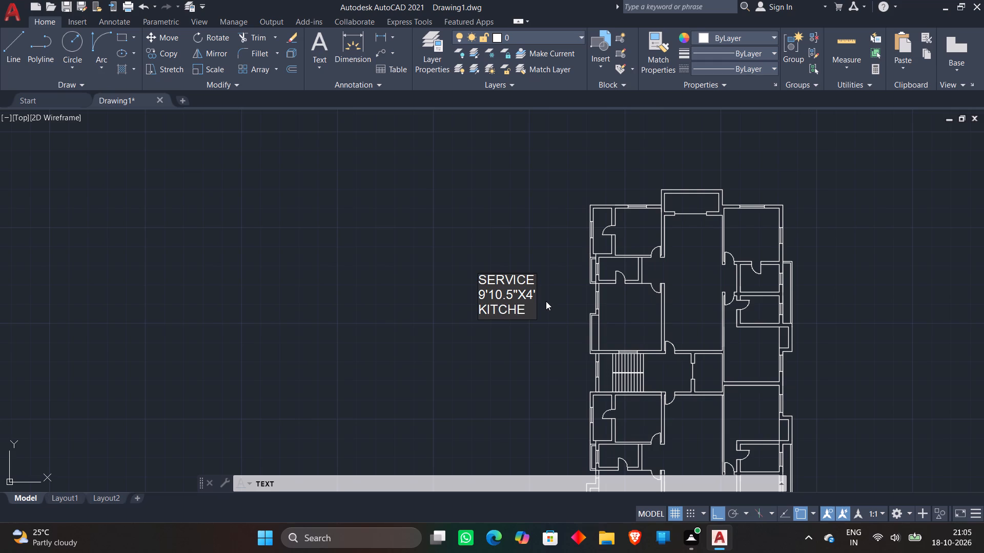
key("Return")
type("9'")
type("10")
type(".5\"")
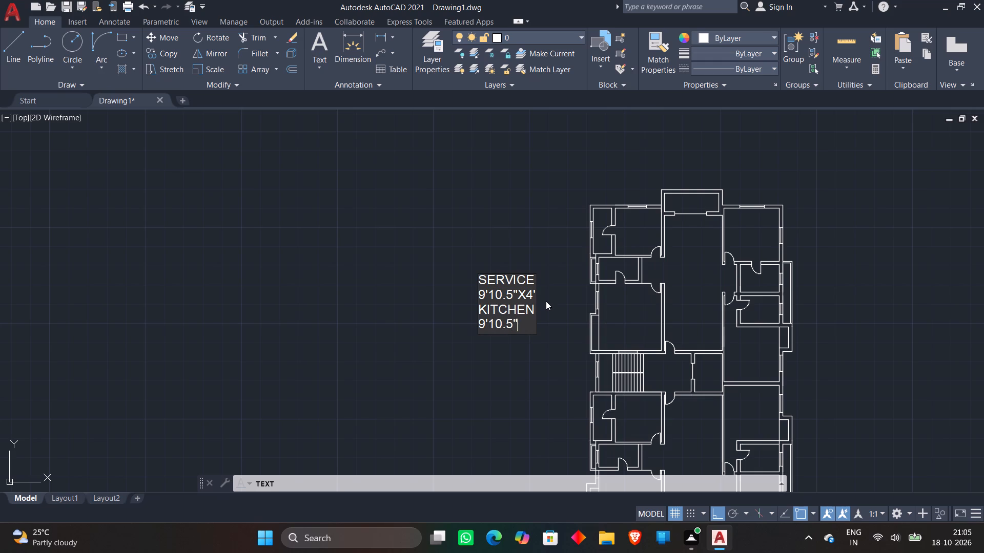
key("Return")
Add the room label TOILET with its size 8'6"X5' on the line below.
type("TOILET")
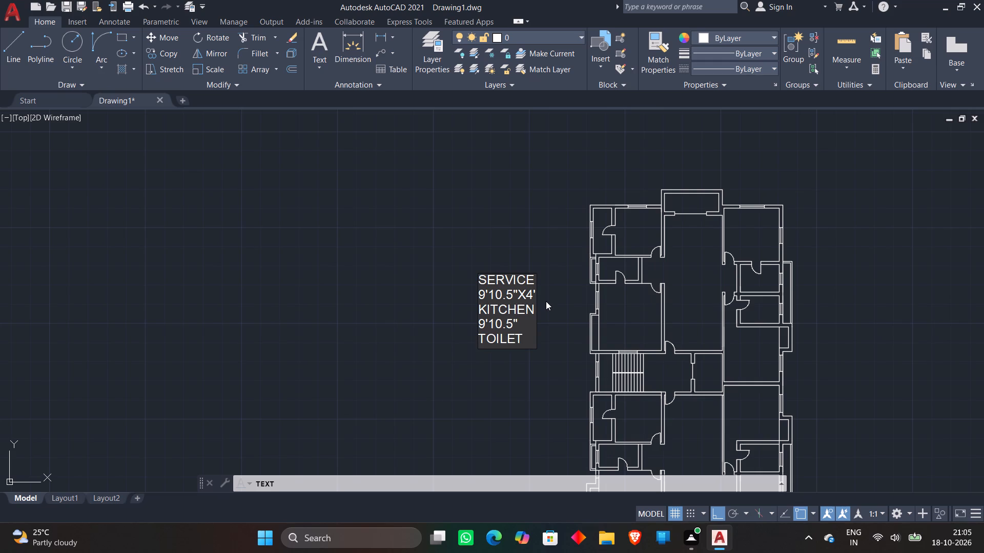
key("Return")
type("8'6\"")
key("x")
type("5'")
key("Return")
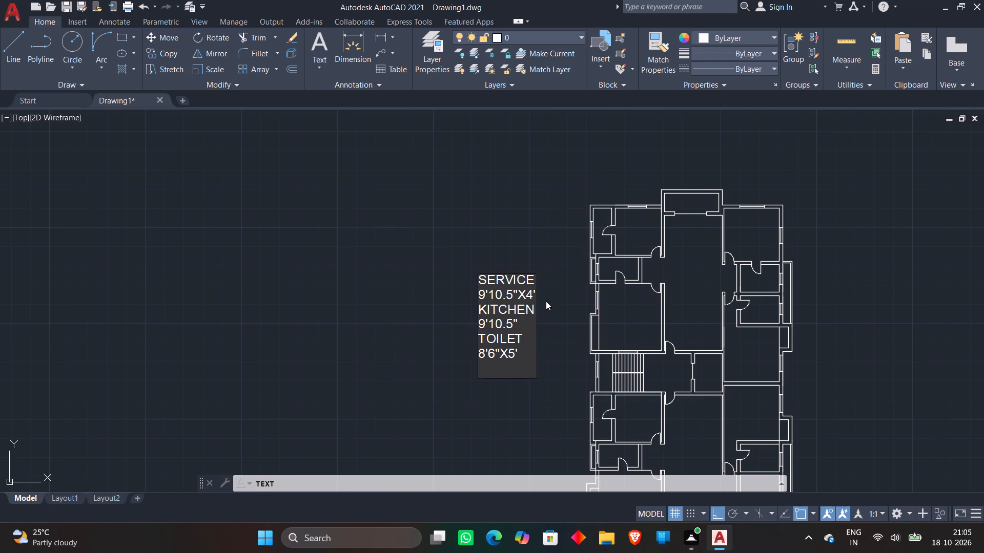
Add the label DUCT on its own line without a size.
type("DUCT")
key("Return")
Add the room label BED ROOM 1 with its size 12'X14'6" on the line below.
type("BED")
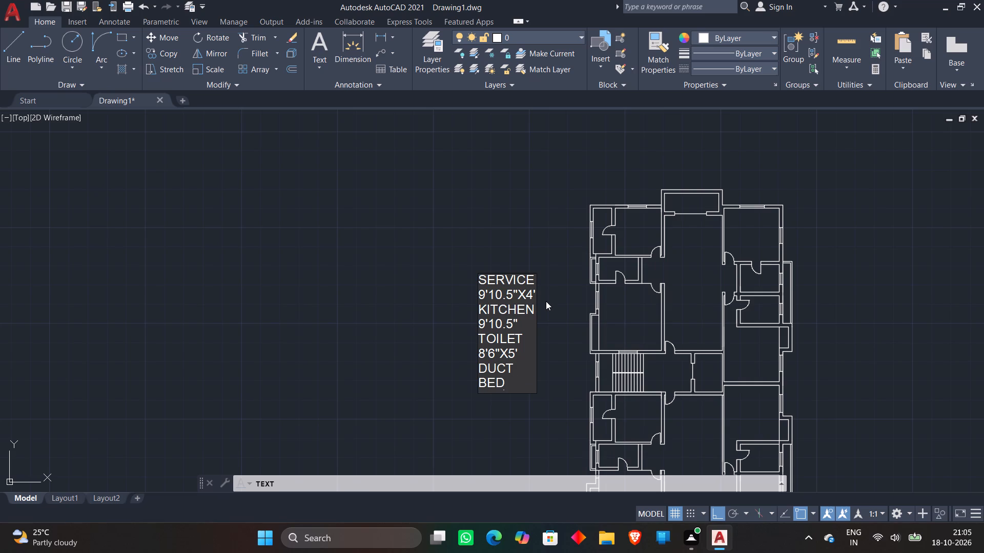
key("space")
type("ROOM 1")
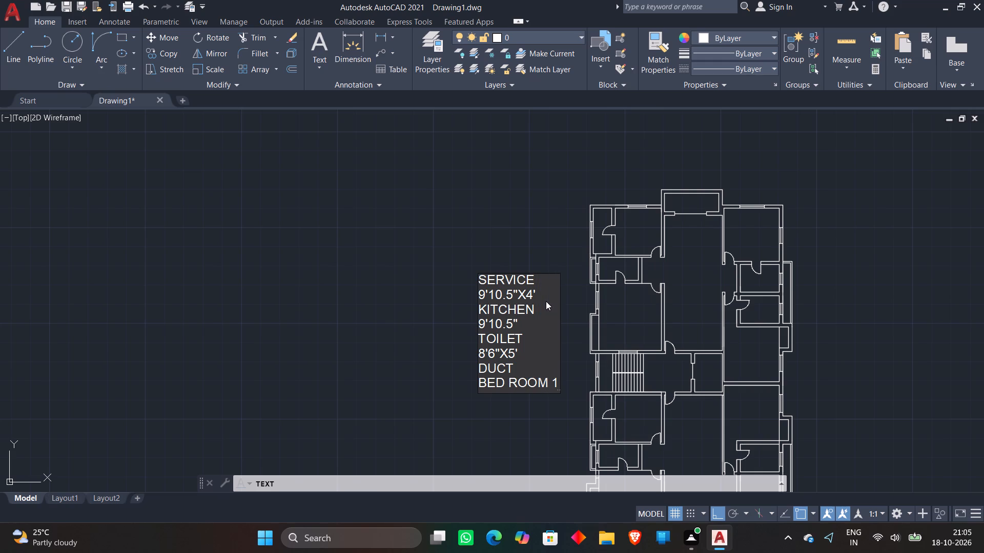
key("Return")
type("12'")
key("x")
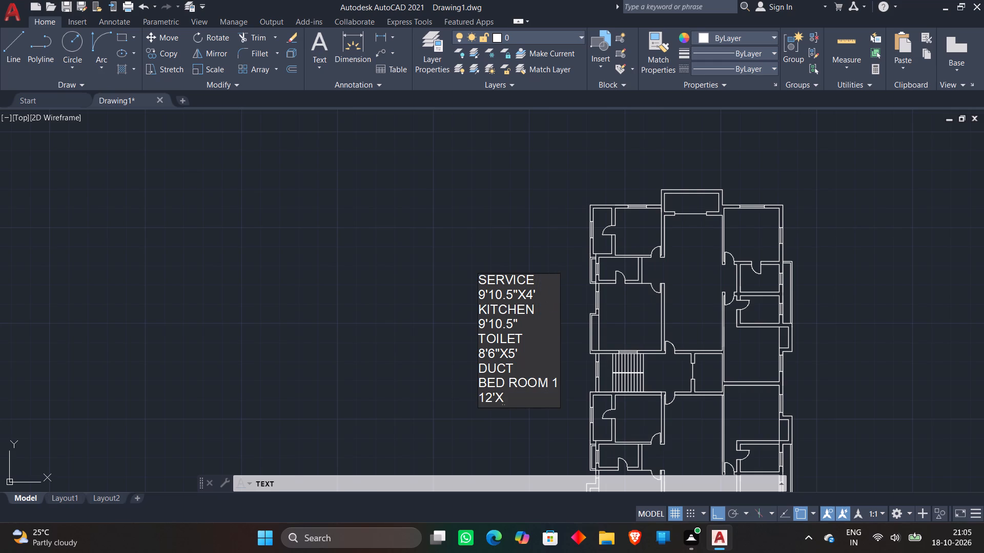
type("14")
key("apostrophe")
type("6\"")
key("Return")
Add the label BALCONY with its size 11'9"X4' on the line below.
type("BALC")
type("ONY")
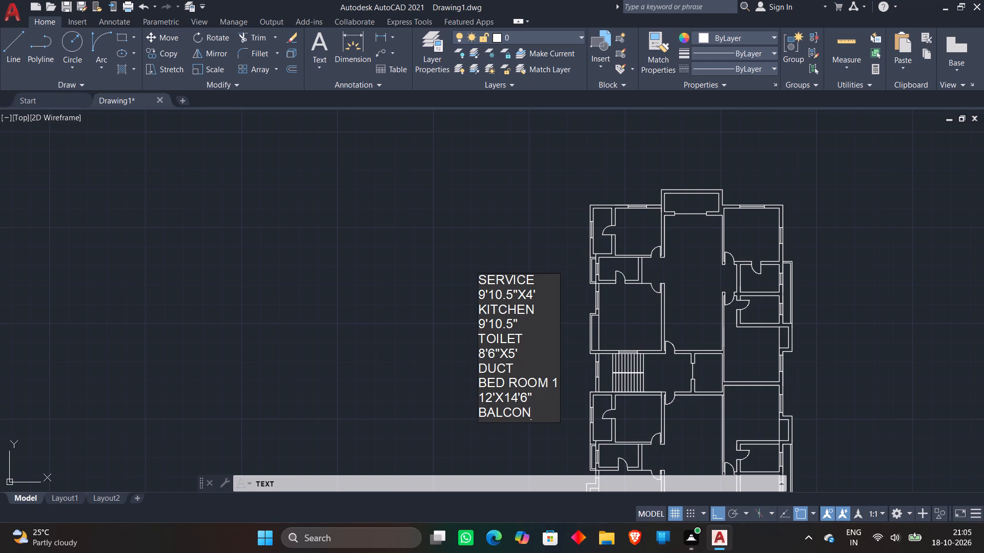
key("Return")
type("11'")
key("9")
key("shift+quotedbl")
key("x")
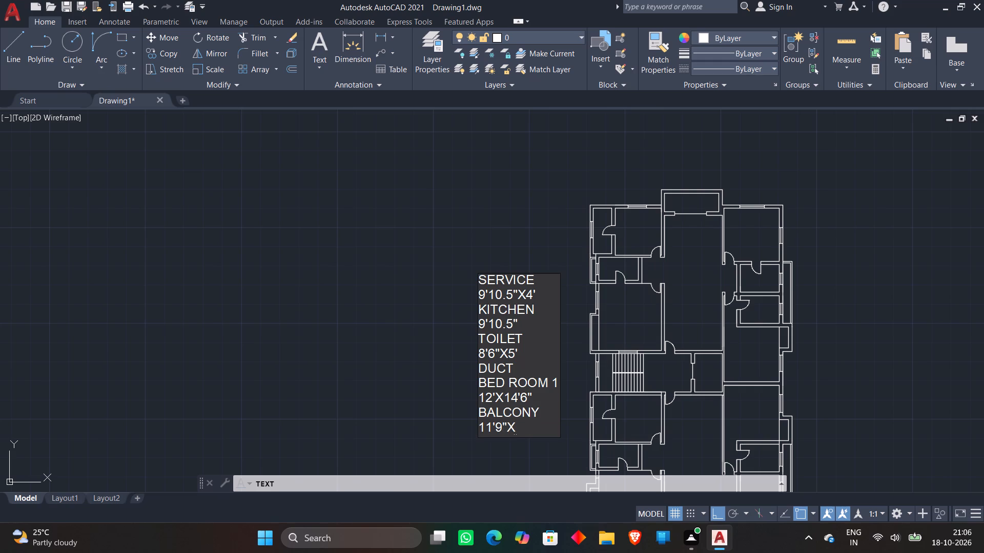
type("4'")
key("Return")
Add the room label LIVING/DINING with its size 12'6"X28'6" on the line below.
type("LIVING")
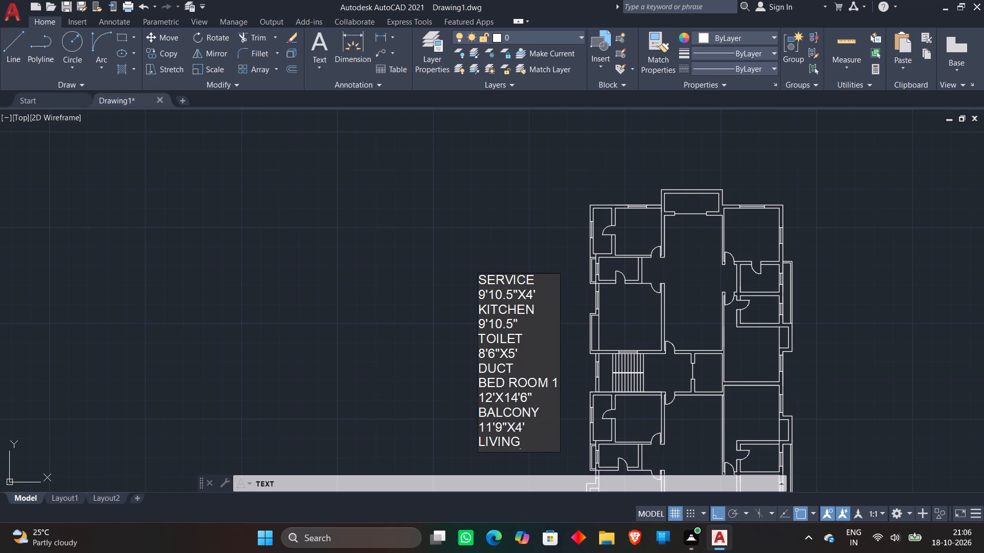
type("/DINING")
key("Return")
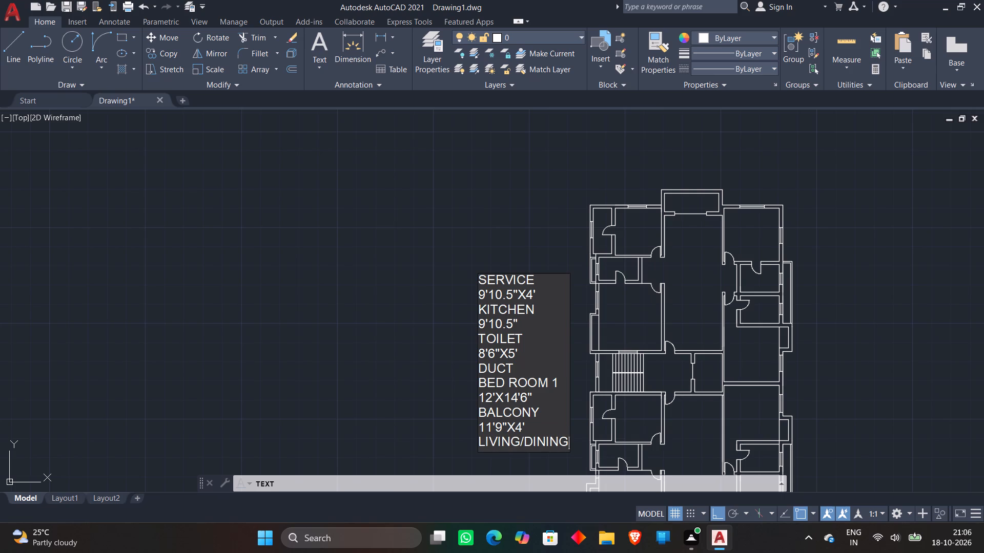
type("12'6\"")
key("x")
type("28")
type("'6\"")
key("Return")
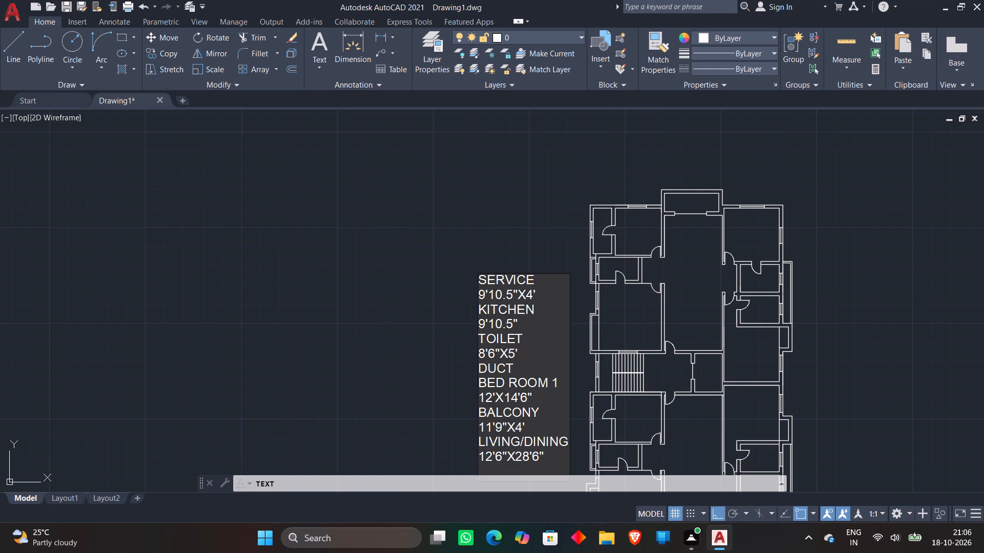
Add the room label BED ROOM 3 with its size 12'X11'6" on the line below.
type("BED ROOM")
key("space")
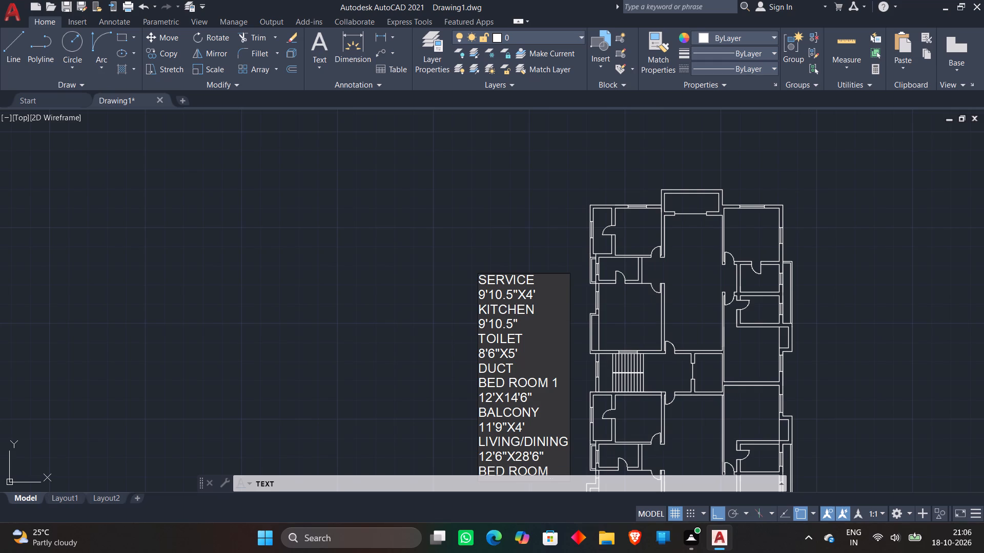
key("3")
key("Return")
type("12'")
key("x")
type("11'6\"")
scroll(561, 276, "down", 1)
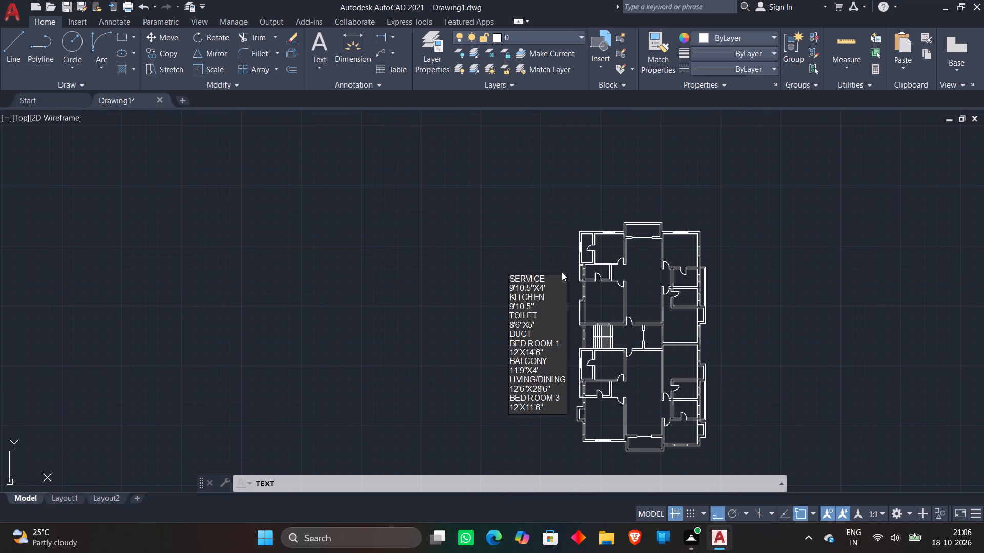
middle_click_drag(547, 449, 536, 398)
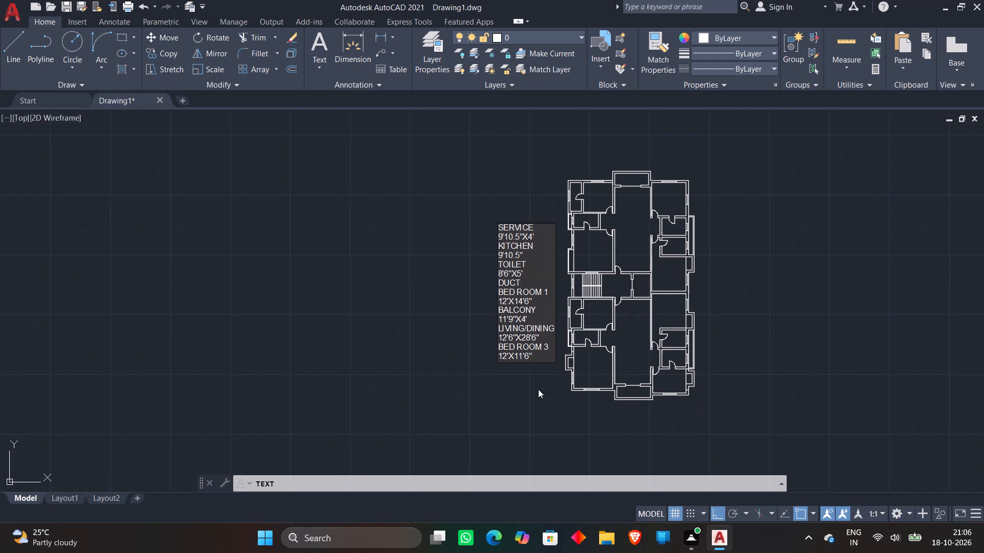
scroll(542, 375, "up", 2)
key("Return")
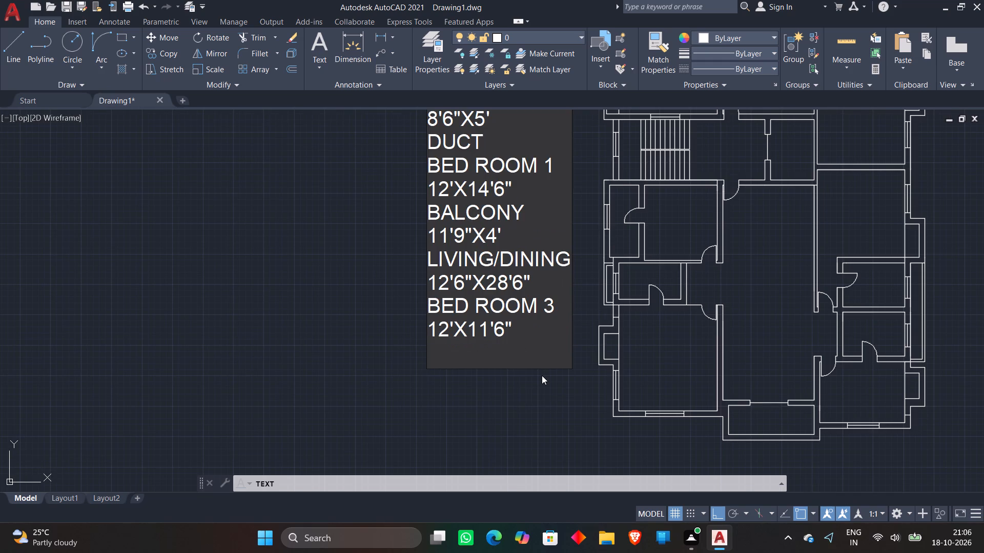
Add the room label TOILET with its size 8'6"X5' on the line below.
key("t")
type("OILET")
key("Return")
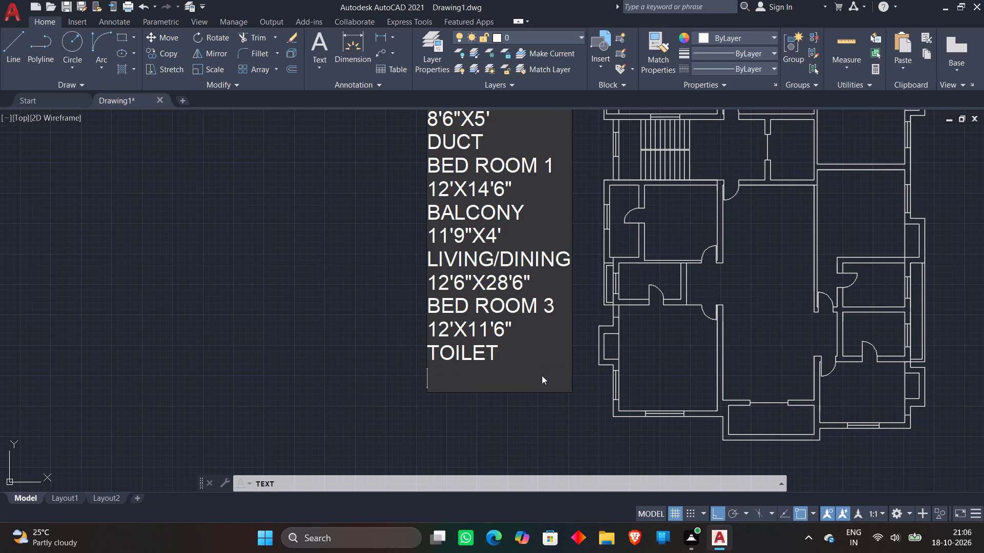
type("8'6")
key("shift+quotedbl")
key("x")
type("5'")
key("Return")
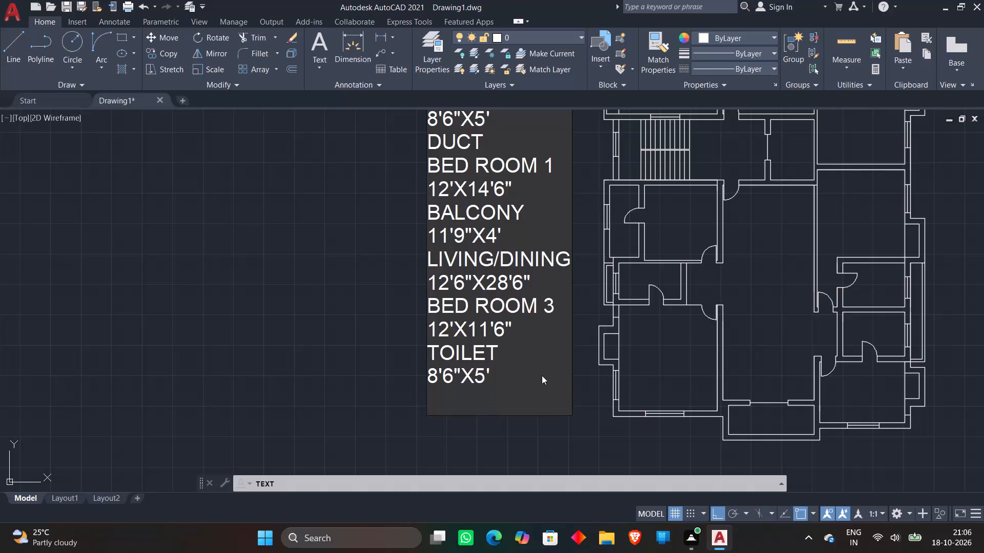
Add the room label BED ROOM 2 with its size 12'X12' on the line below.
type("BED R")
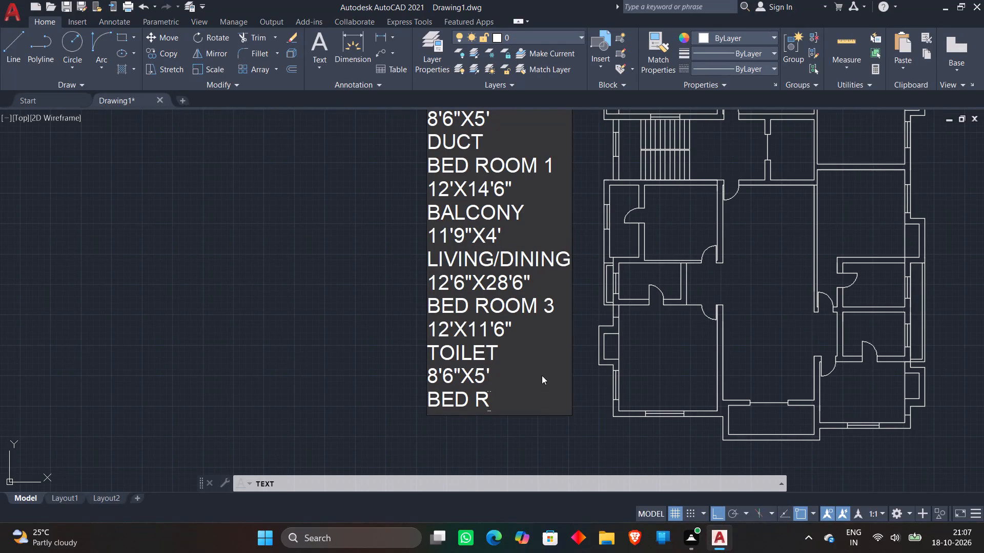
type("OOM")
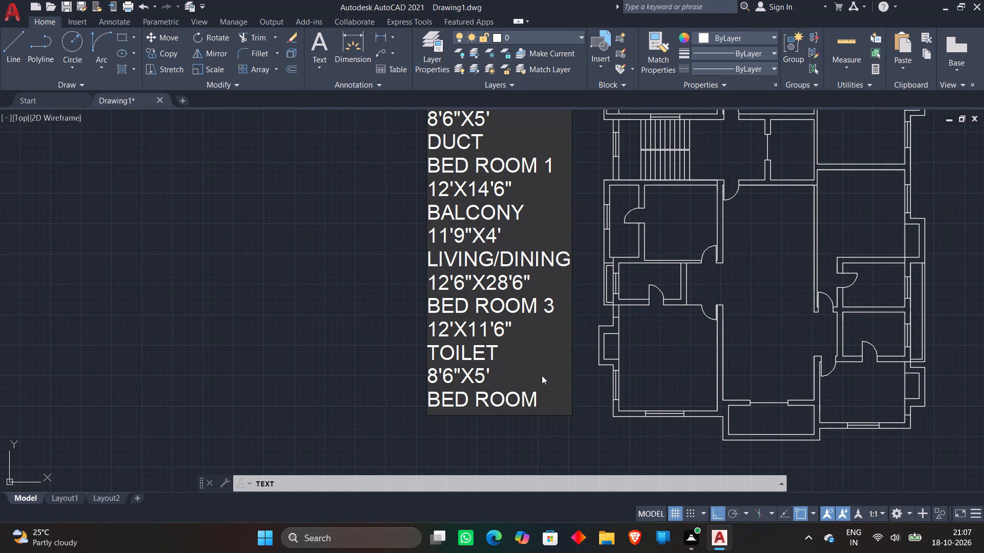
key("space")
key("2")
key("Return")
type("12")
key("apostrophe")
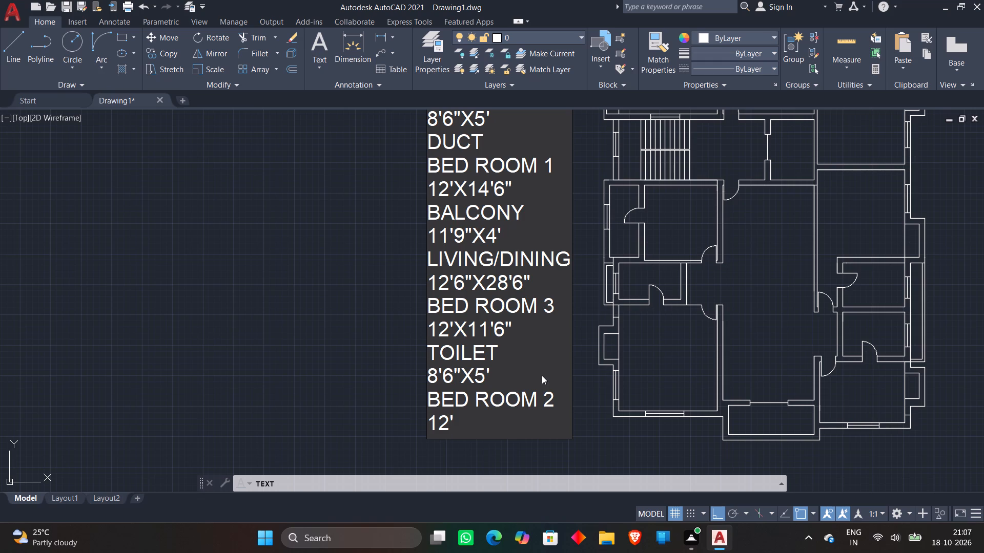
key("x")
type("12")
key("apostrophe")
scroll(543, 377, "down", 1)
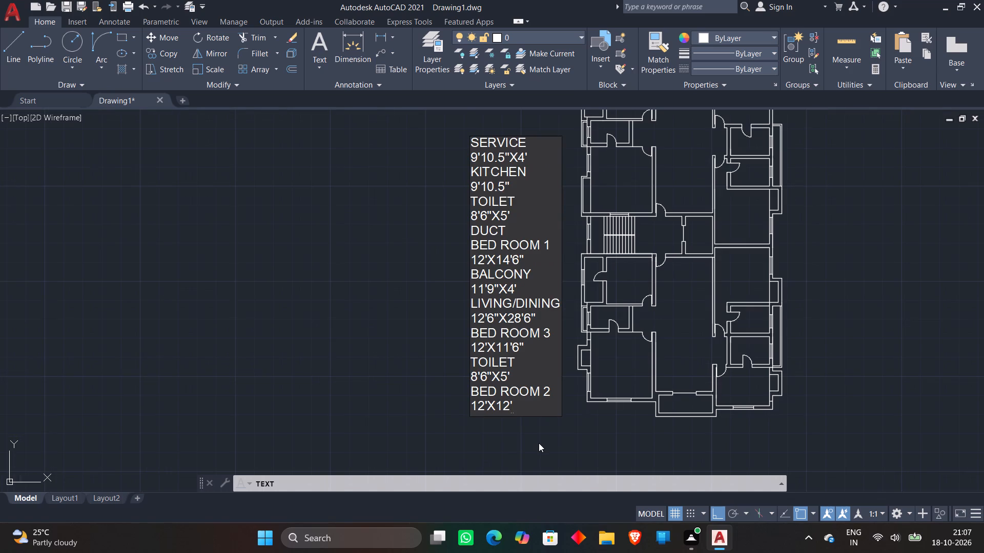
key("Return")
Add the label LIFT with its size 6'X7'6" on the line below.
type("LIFT")
key("Return")
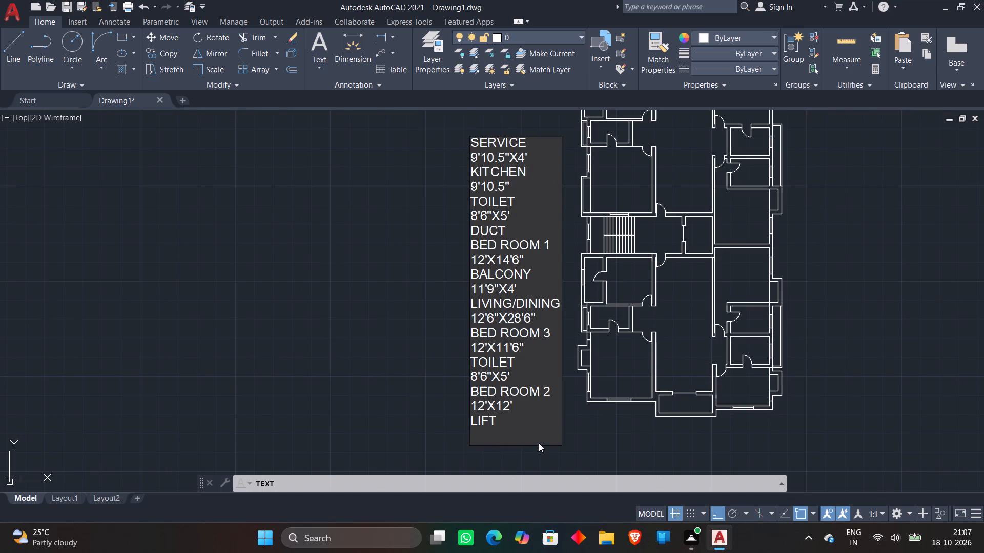
key("6")
key("apostrophe")
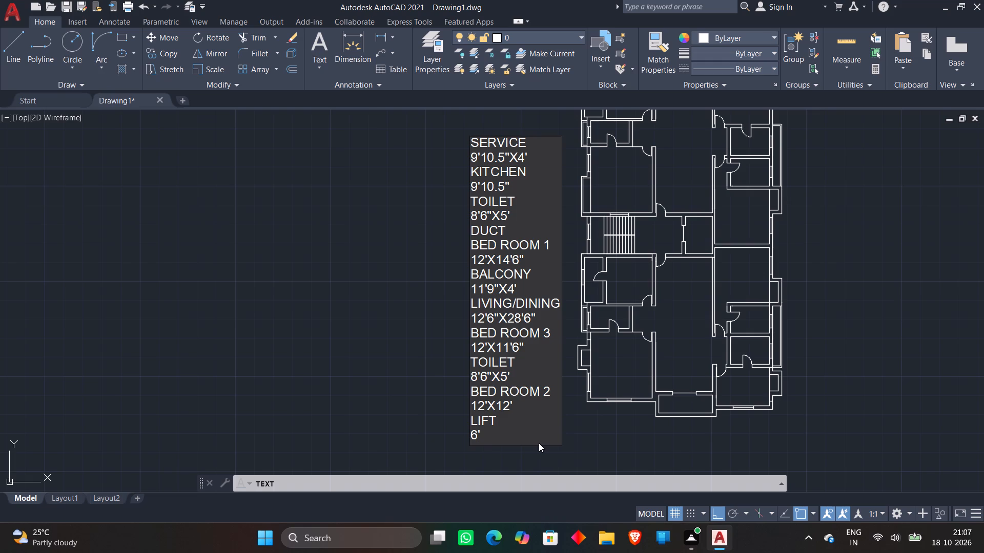
key("x")
type("7'6\"")
key("Return")
Add the label LOBBY with its size 5'10"X7'6" on the line below.
type("LOBBY")
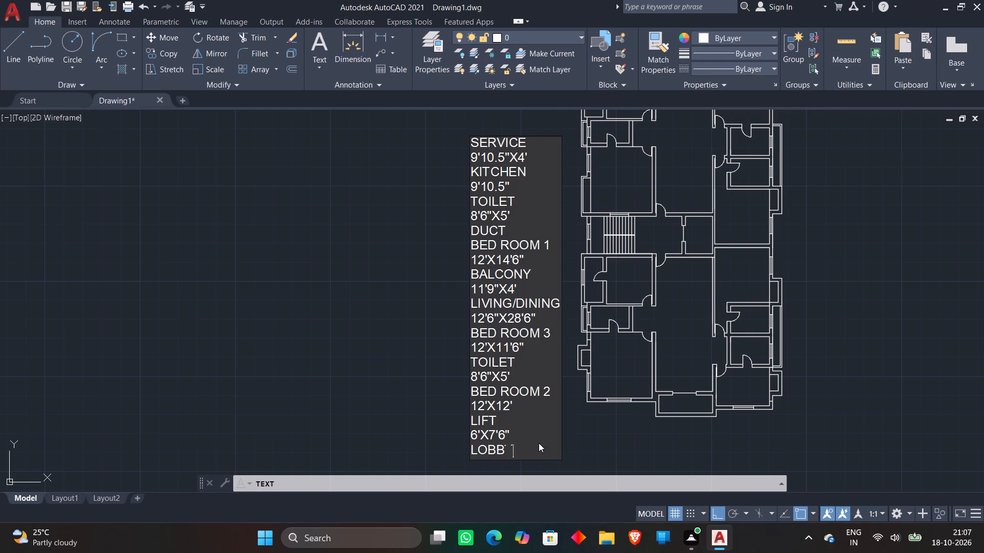
key("Return")
type("5'10\"")
key("x")
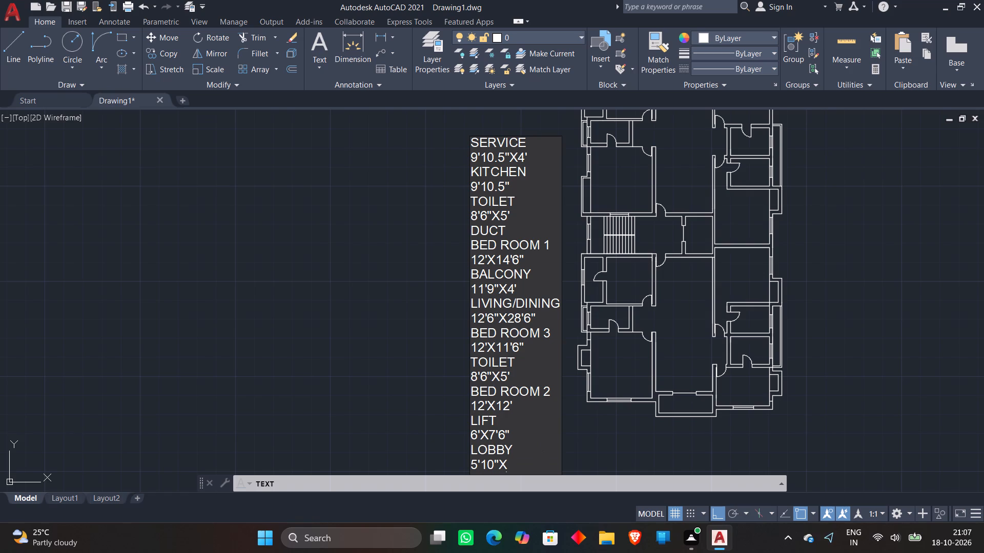
type("7'6\"")
scroll(557, 432, "down", 2)
middle_click_drag(575, 433, 545, 377)
scroll(535, 390, "up", 1)
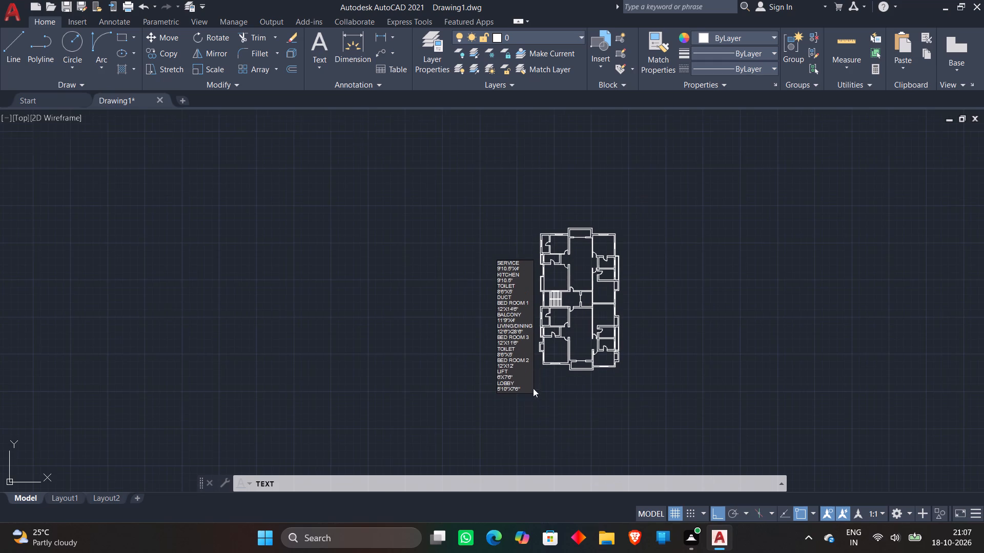
scroll(533, 388, "up", 2)
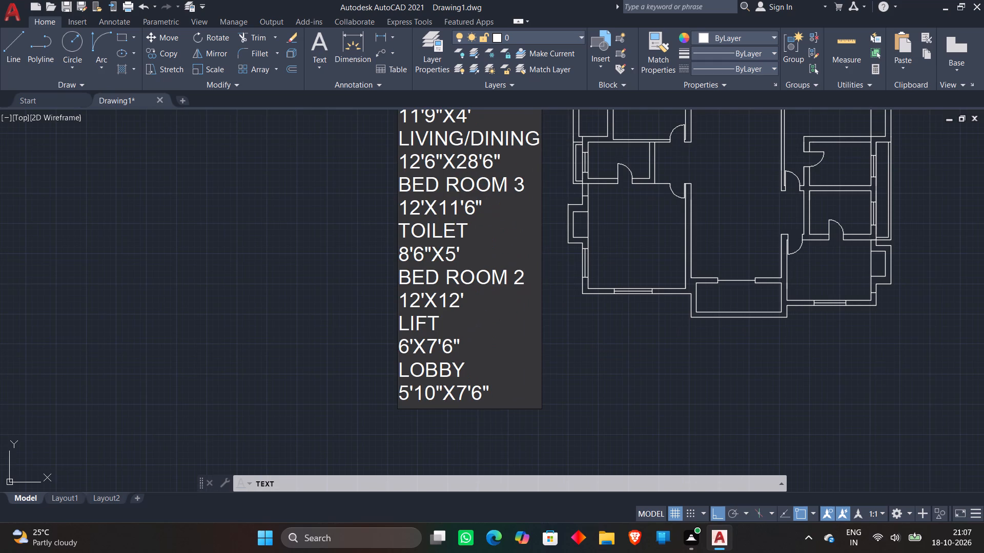
key("Return")
Add the labels A and B on separate lines below the lobby size.
key("a")
key("Return")
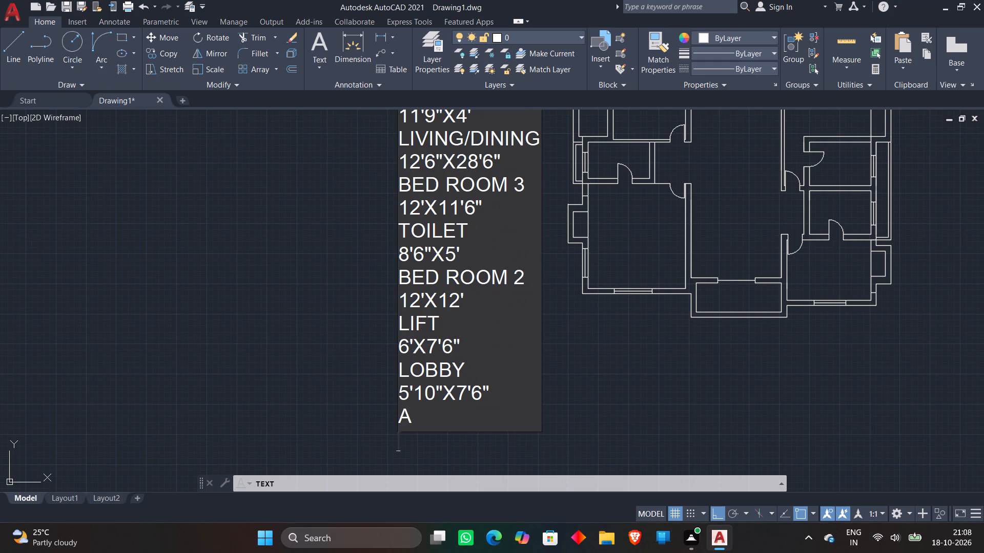
key("b")
key("Return")
Add the stair labels DN and UP on separate lines and finish the text list.
scroll(511, 363, "down", 1)
middle_click_drag(542, 399, 542, 394)
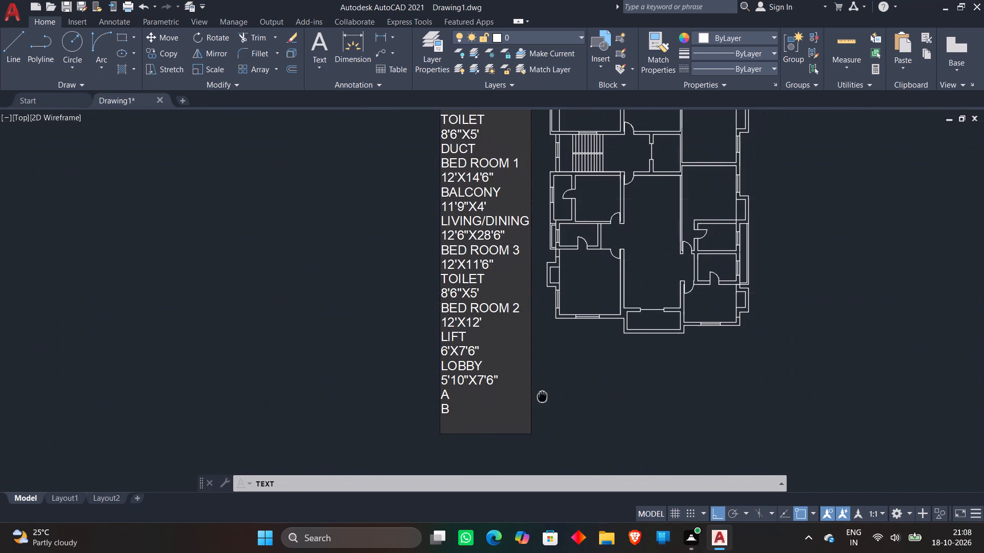
middle_click_drag(542, 394, 552, 288)
scroll(486, 301, "up", 1)
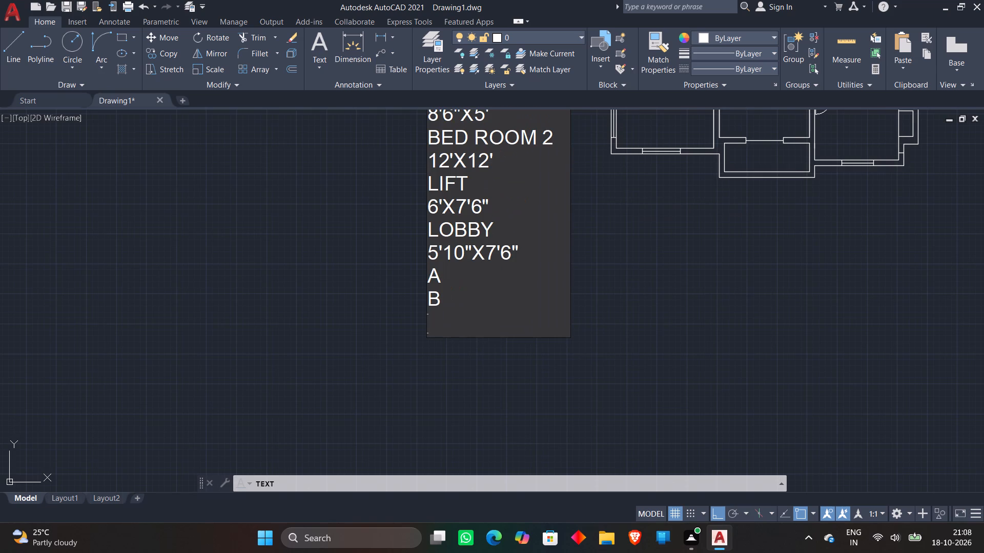
type("DN")
key("Return")
type("UP")
key("Return")
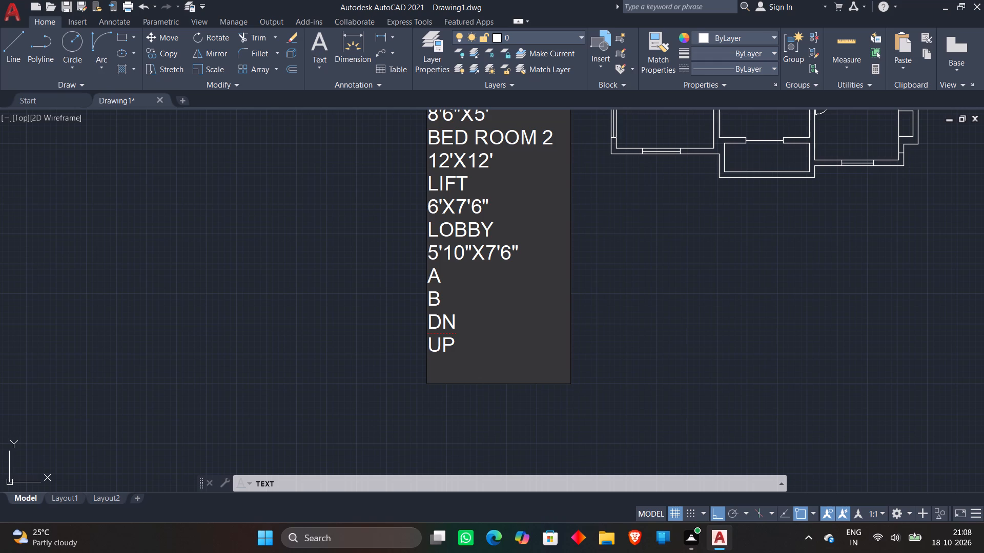
left_click(616, 309)
key("Return")
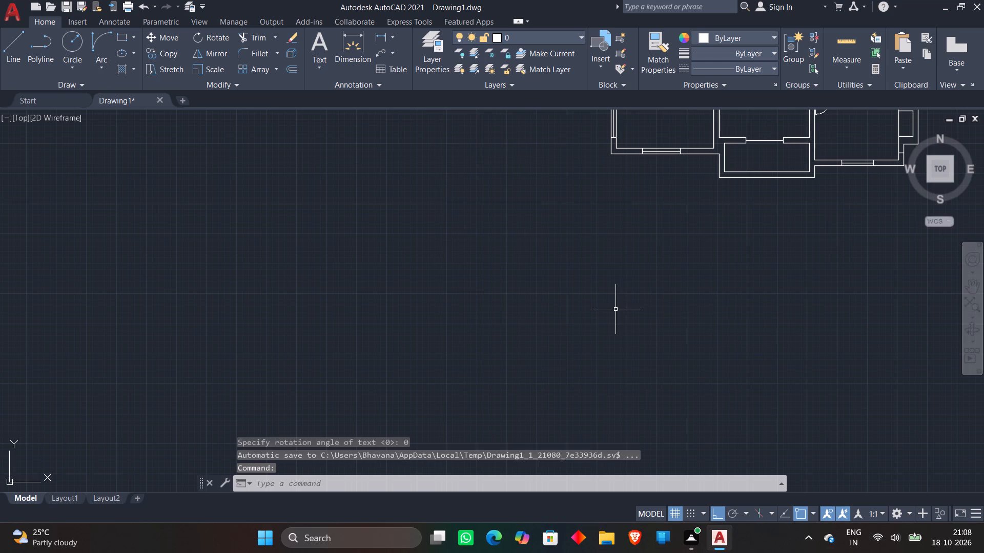
Move the SERVICE label and its 9'10.5"X4' size, with Ortho off, to the outer wall beside the narrow corner room of the upper apartment.
scroll(613, 312, "down", 2)
middle_click_drag(613, 312, 558, 369)
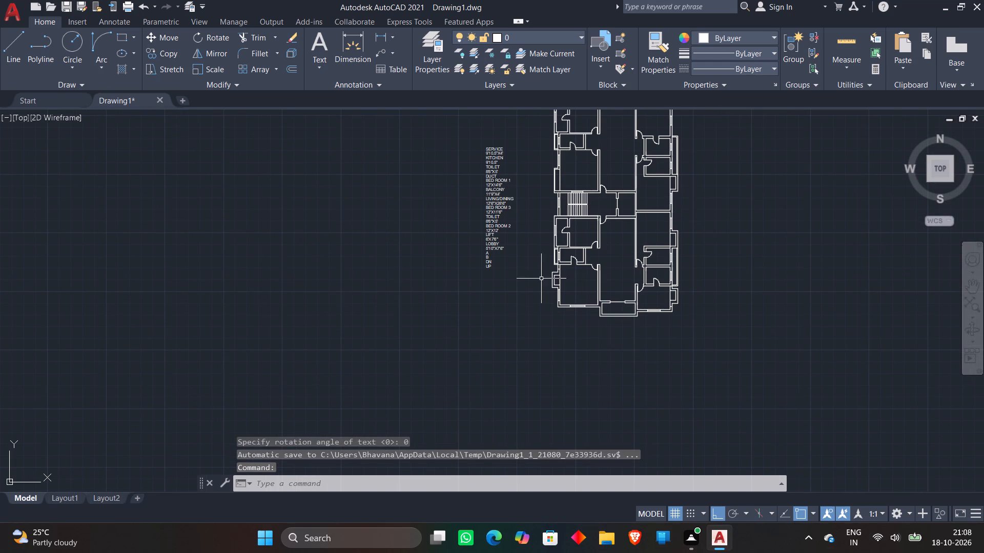
middle_click_drag(541, 271, 529, 312)
scroll(501, 199, "up", 3)
scroll(502, 199, "down", 2)
middle_click_drag(507, 196, 397, 267)
scroll(391, 254, "up", 2)
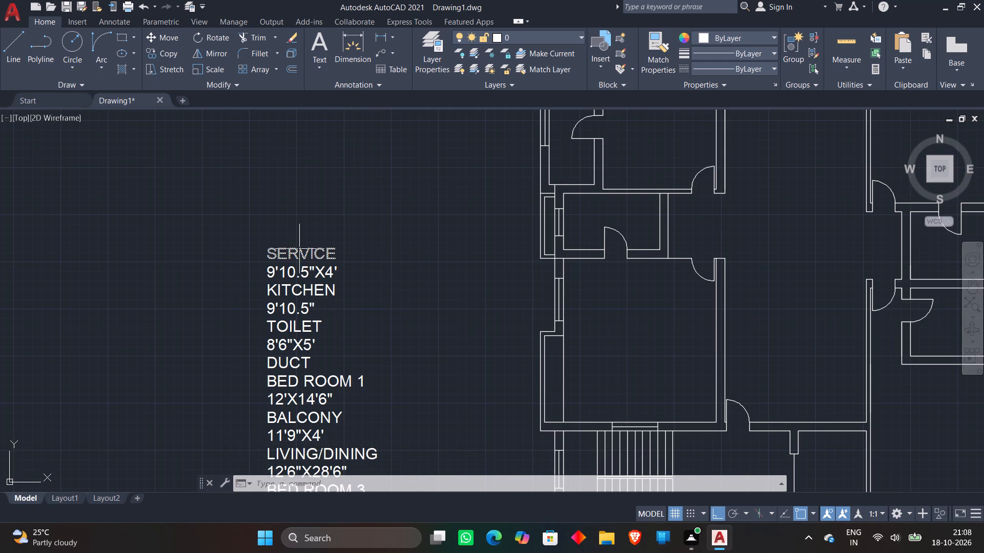
left_click(299, 250)
left_click(302, 272)
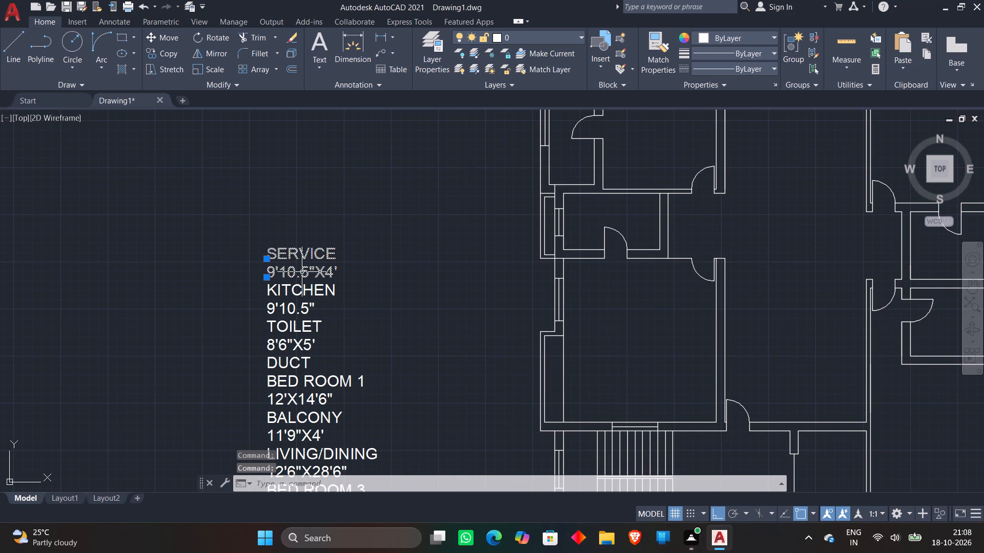
right_click(402, 235)
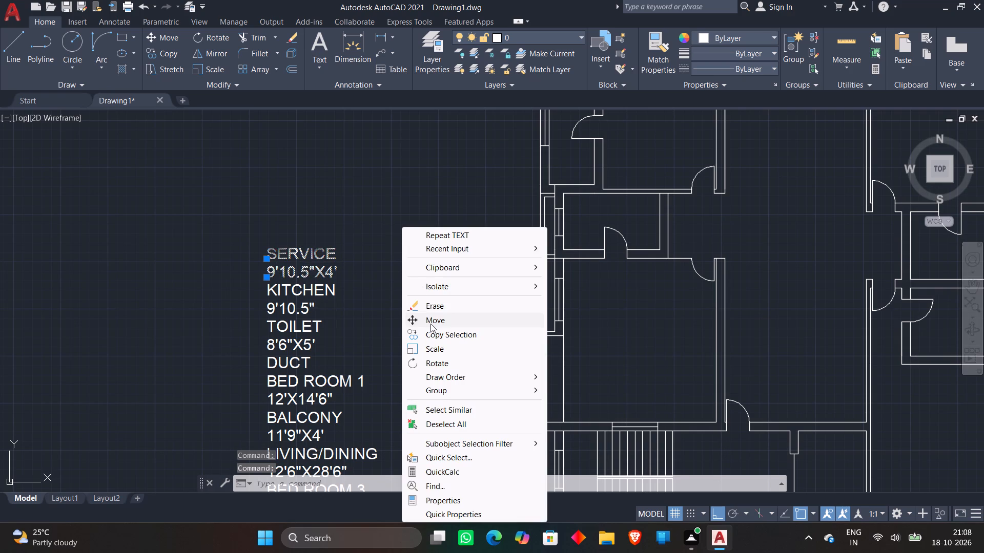
left_click(430, 324)
left_click(293, 272)
scroll(415, 229, "down", 2)
middle_click_drag(415, 229, 394, 250)
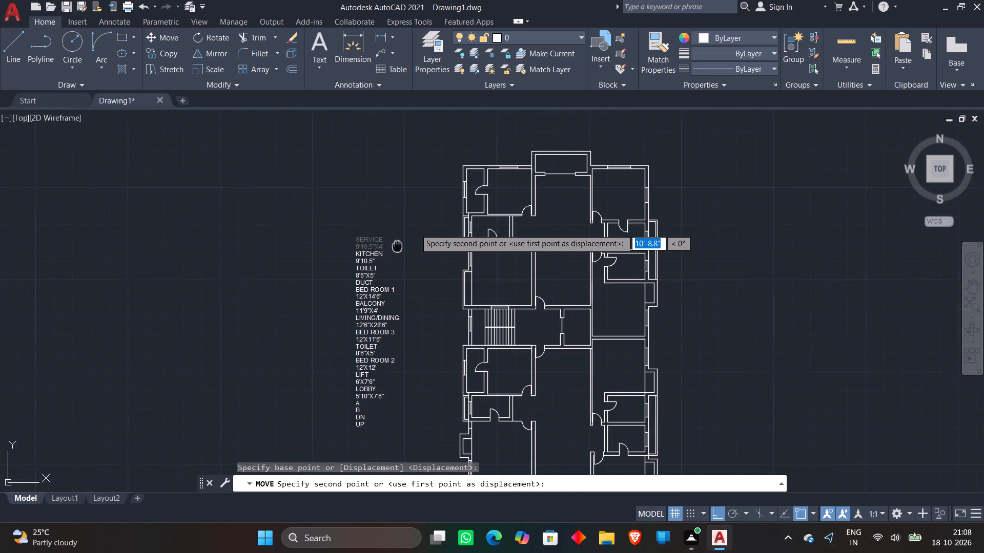
middle_click_drag(394, 250, 379, 265)
key("F8")
scroll(428, 227, "up", 3)
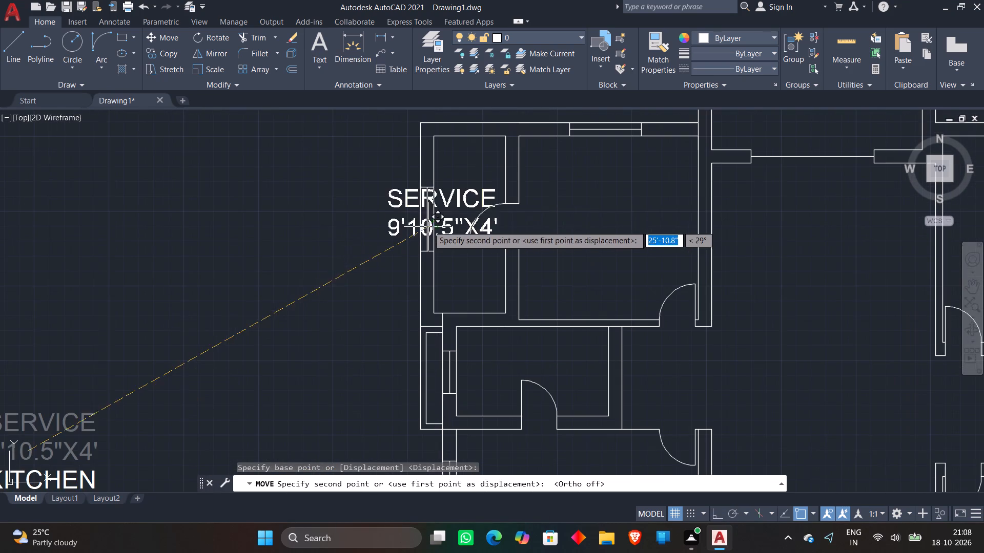
left_click(406, 197)
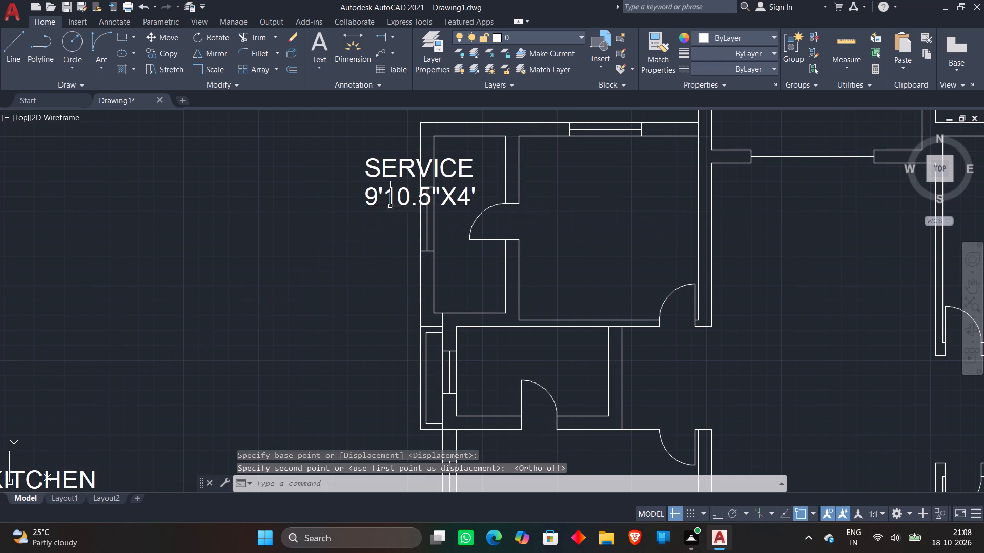
Move the KITCHEN label and its 9'10.5" size from the text list into the upper apartment's room beside the service area.
scroll(223, 254, "down", 2)
left_click(140, 343)
left_click(146, 358)
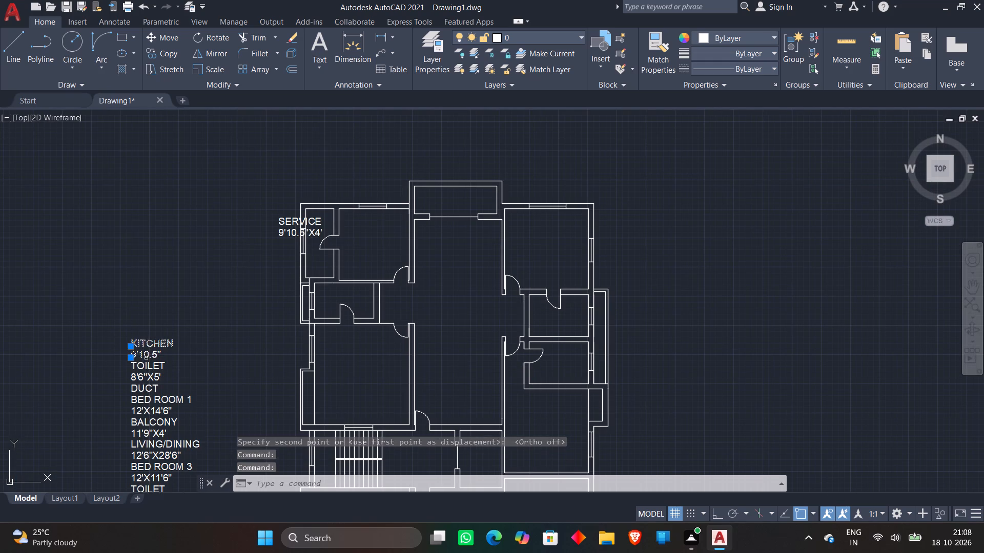
type("M")
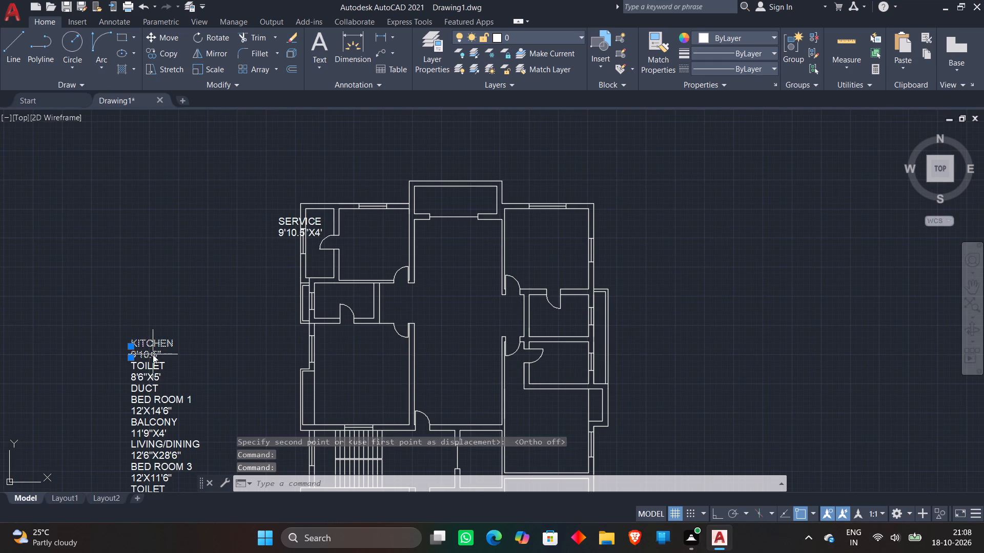
key("space")
left_click(148, 354)
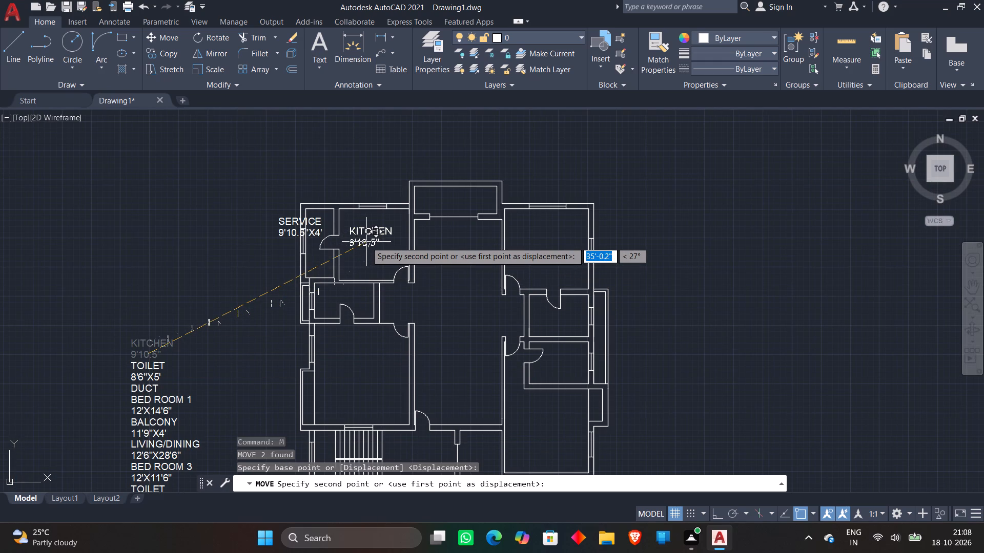
left_click(367, 242)
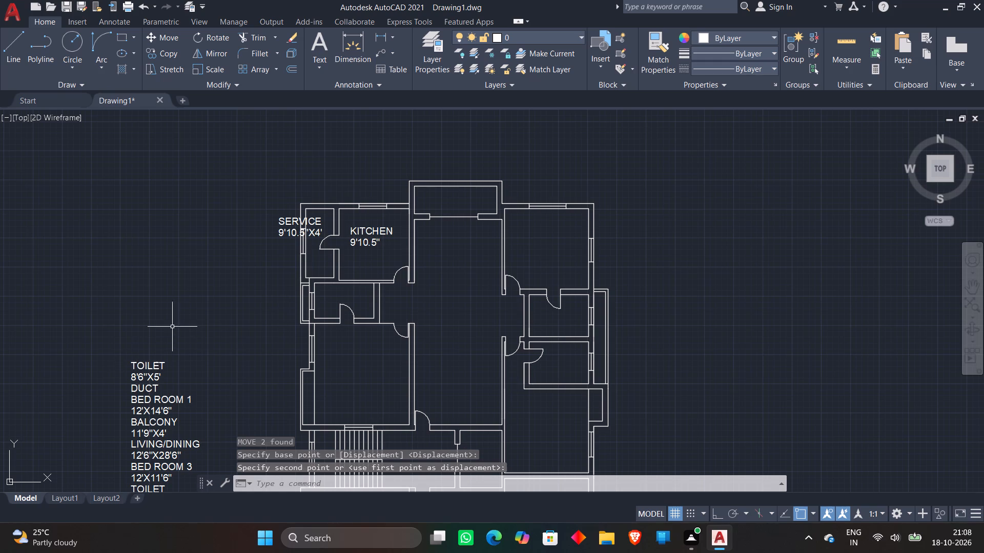
Move the first TOILET label and its 8'6"X5' size into the small room below the kitchen.
middle_click_drag(172, 327, 193, 248)
left_click(166, 294)
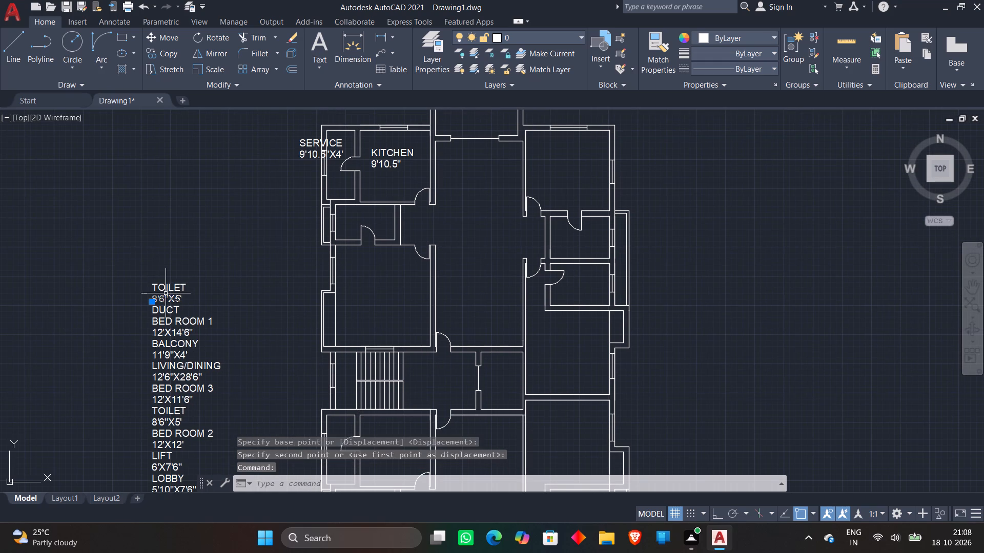
left_click(168, 288)
type("M")
key("space")
left_click(159, 291)
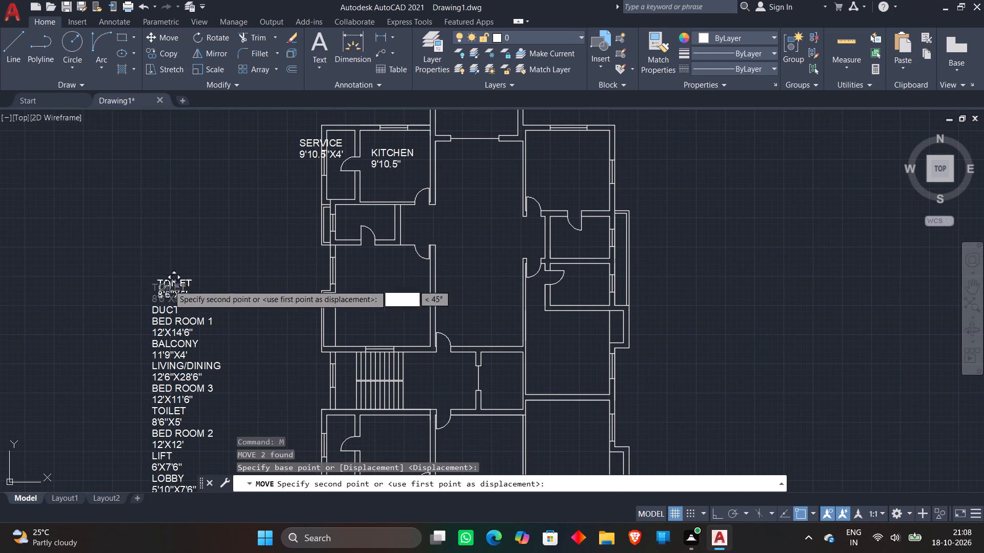
scroll(378, 231, "up", 2)
left_click(316, 203)
Move the DUCT label to the outer wall of the narrow shaft beside the toilet below the kitchen.
scroll(324, 196, "down", 2)
left_click(127, 288)
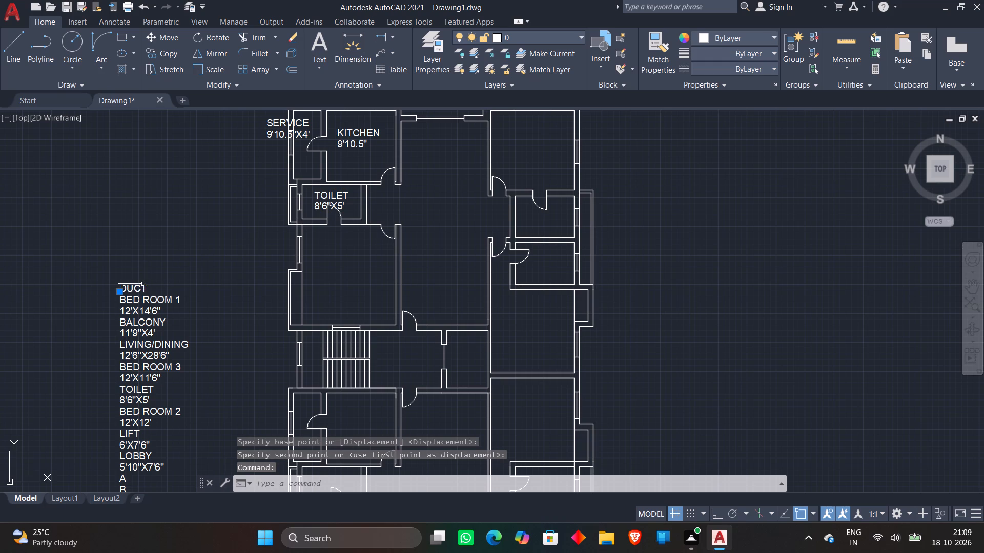
type("M")
key("space")
left_click(134, 287)
scroll(263, 205, "up", 1)
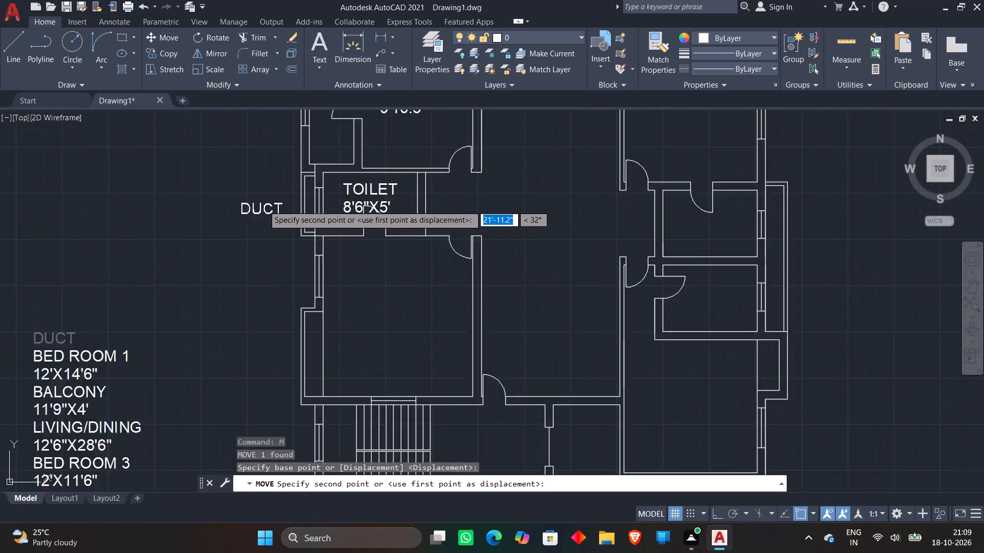
scroll(263, 205, "up", 1)
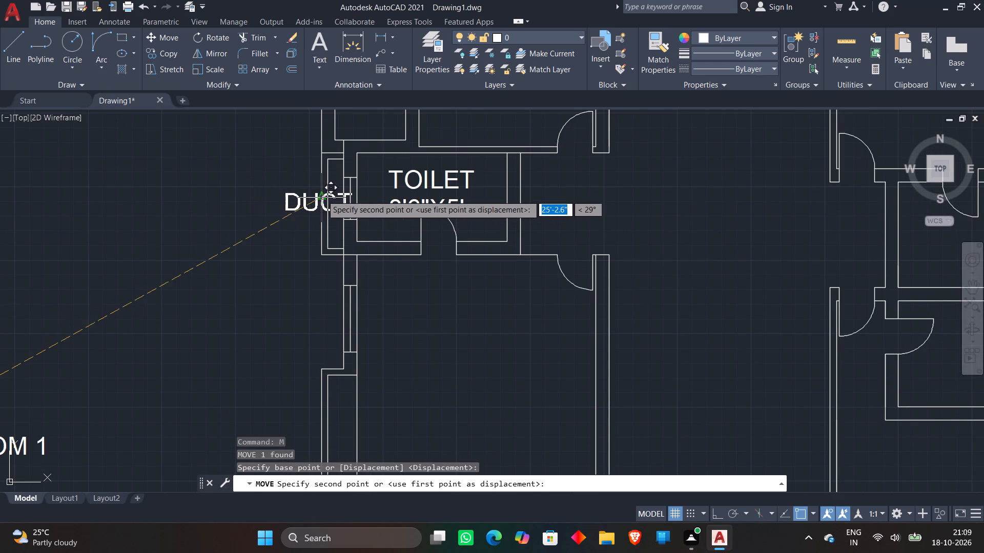
left_click(304, 196)
Move the BED ROOM 1 label and its 12'X14'6" size into the large room between the toilet and the staircase.
scroll(297, 185, "down", 3)
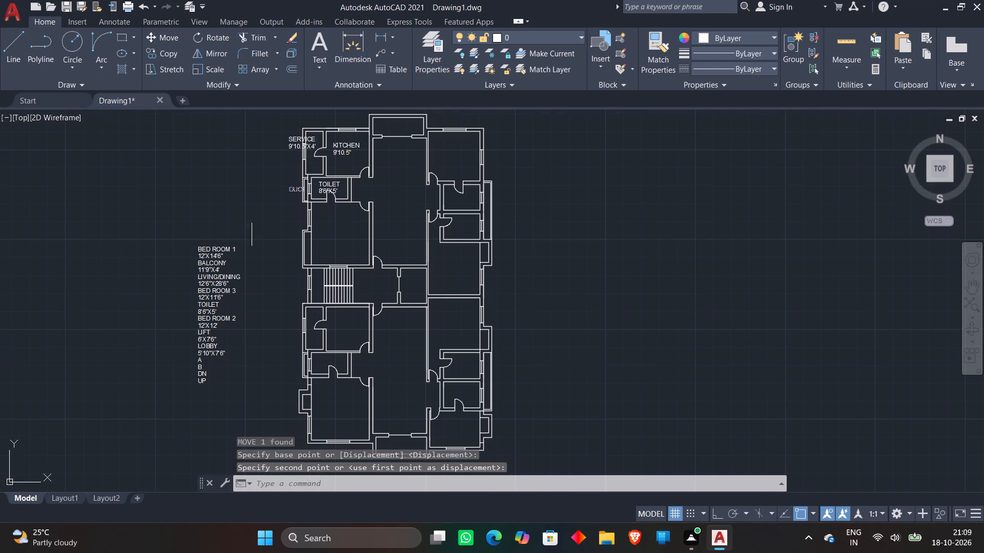
middle_click_drag(251, 224, 211, 202)
scroll(199, 217, "up", 1)
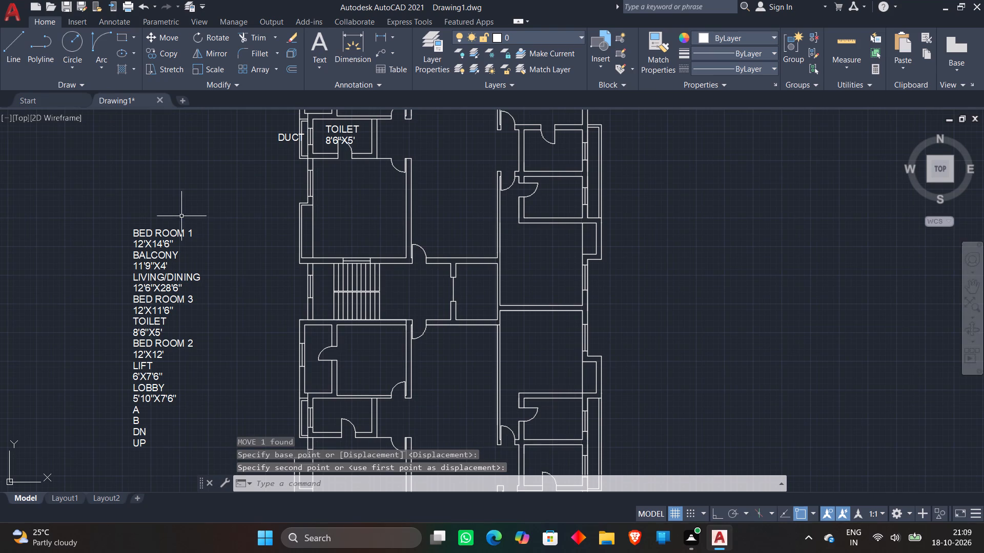
left_click(178, 231)
left_click(171, 242)
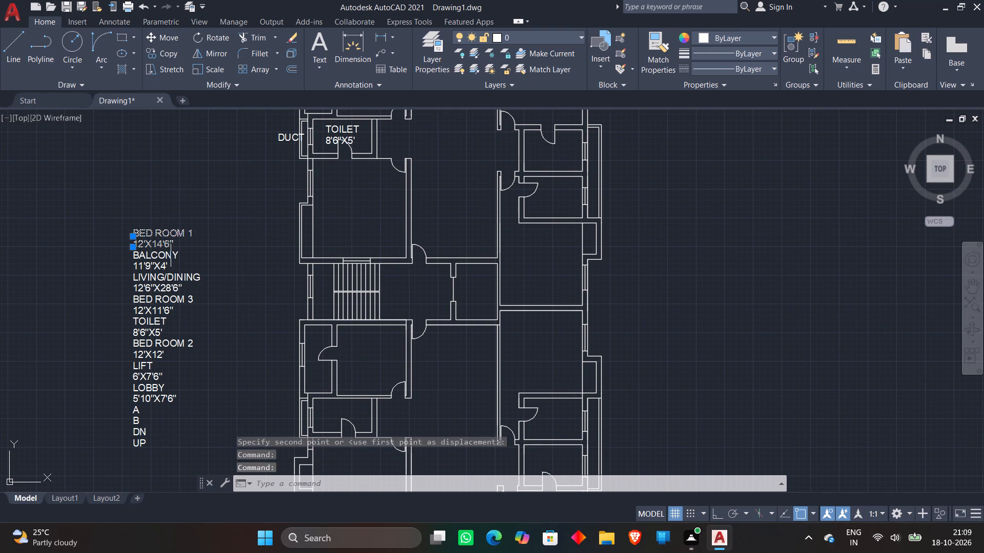
type("M")
key("space")
left_click(165, 245)
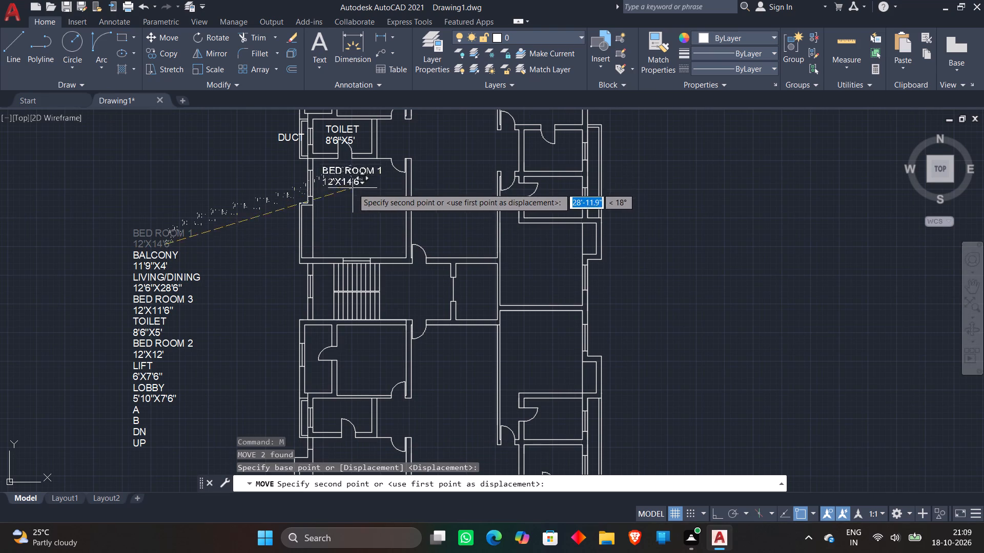
left_click(361, 210)
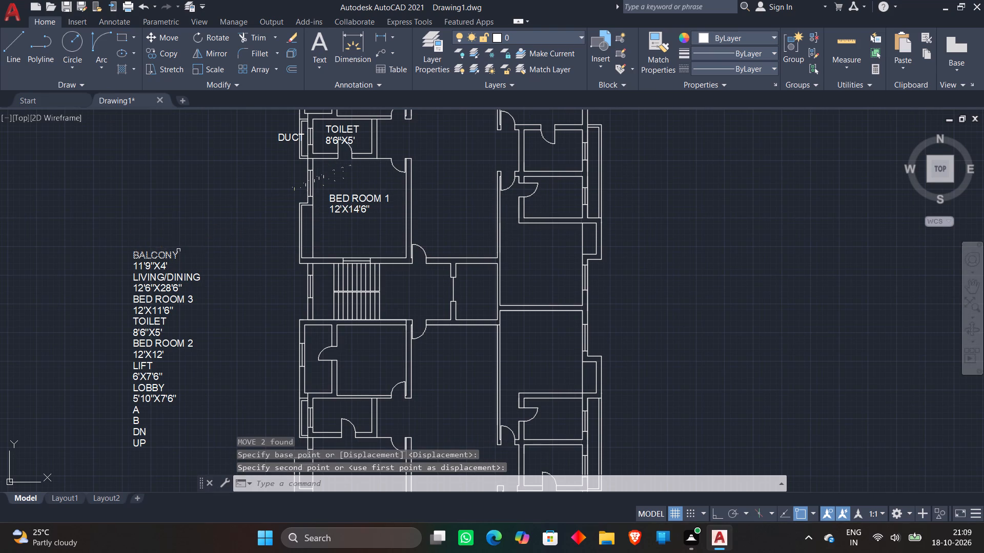
Move the BALCONY label and its 11'9"X4' size into the projecting space at the top of the upper apartment.
left_click(178, 250)
left_click(161, 263)
type("M")
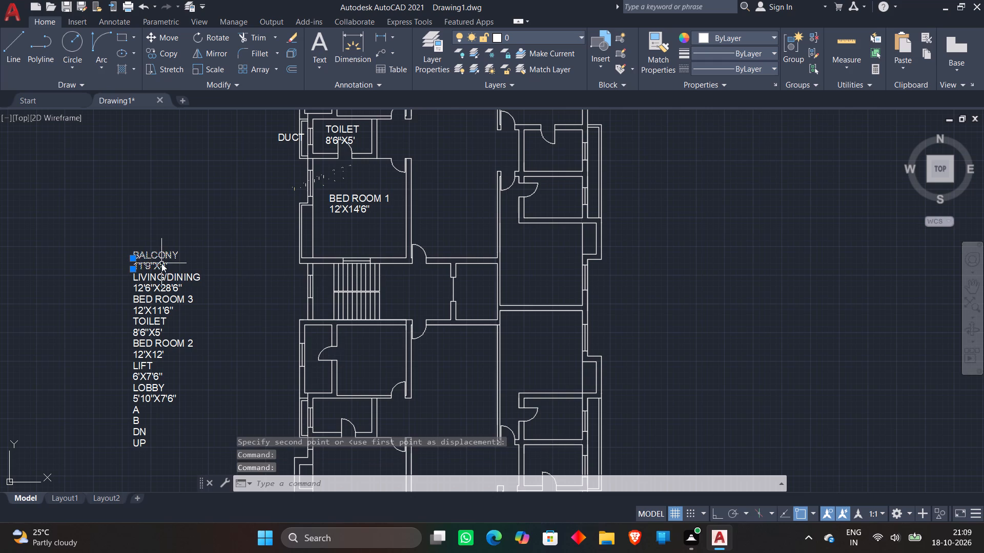
key("space")
left_click(159, 264)
scroll(238, 217, "down", 1)
middle_click_drag(238, 217, 224, 248)
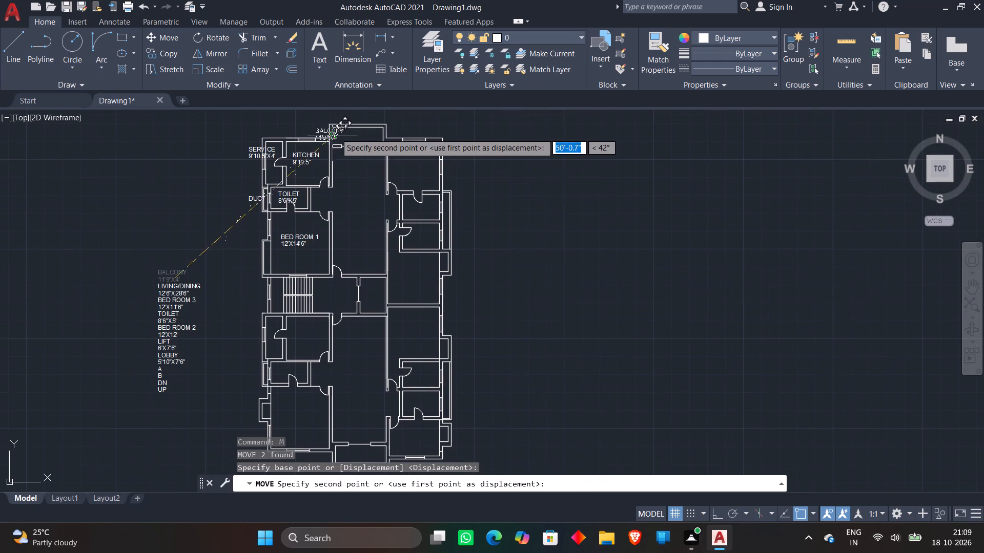
scroll(338, 132, "up", 1)
left_click(366, 142)
Move the LIVING/DINING label and its 12'6"X28'6" size into the long central room of the upper apartment.
scroll(184, 200, "down", 1)
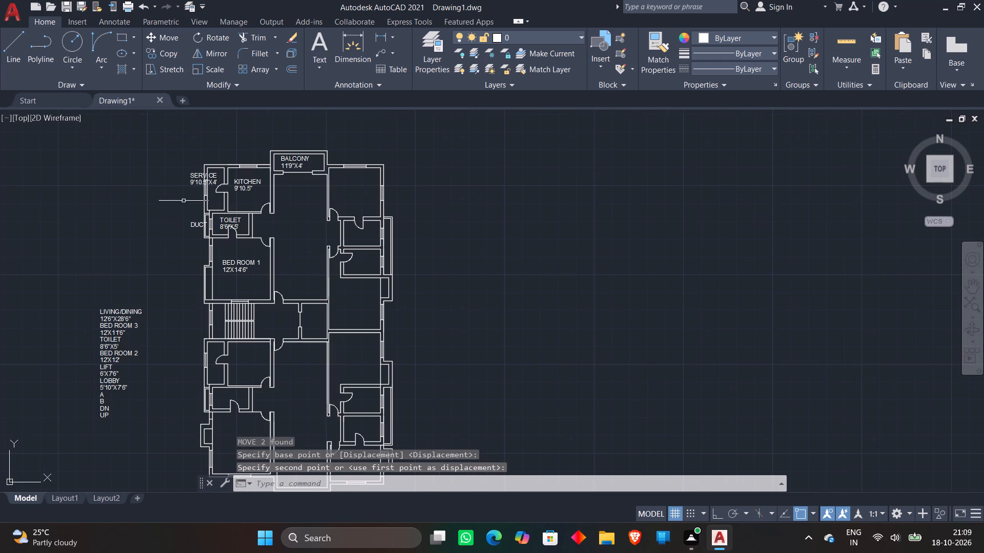
left_click(123, 311)
left_click(124, 317)
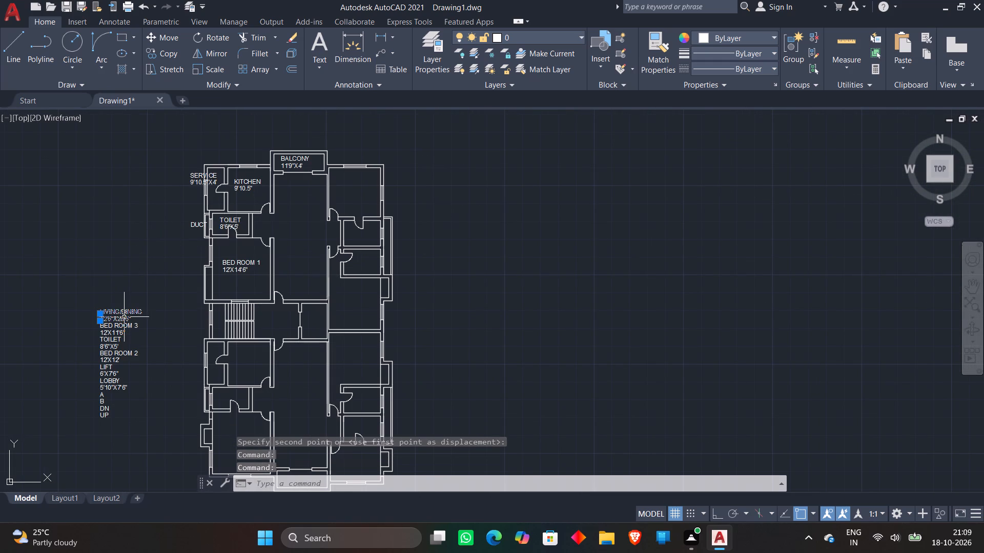
type("M")
key("space")
left_click(125, 317)
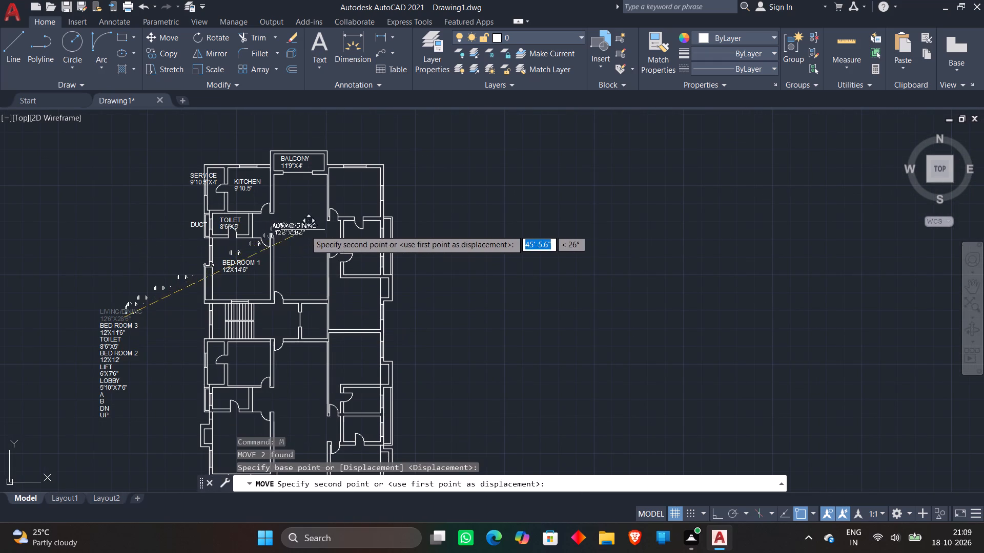
left_click(302, 232)
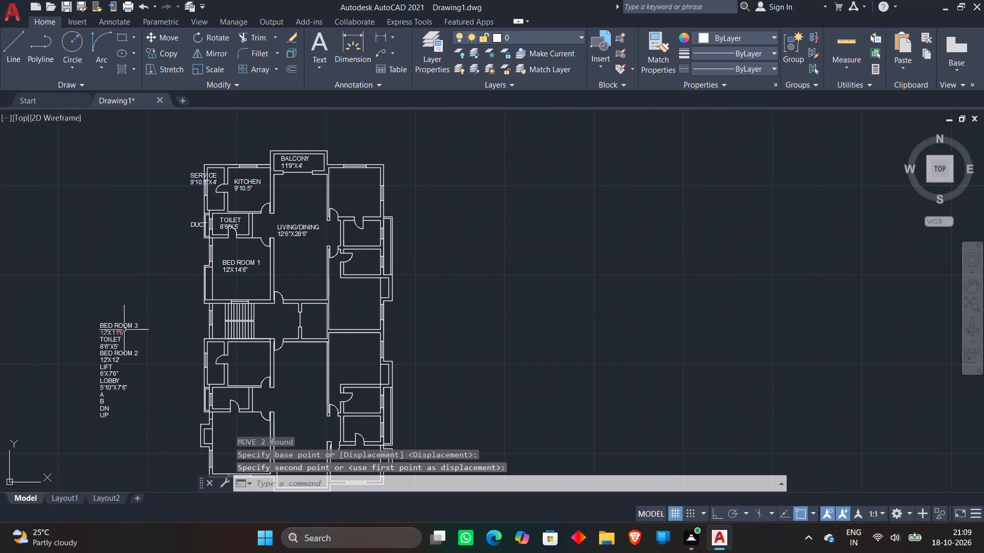
Move the BED ROOM 3 label and its 12'X11'6" size into the upper apartment's corner room across the living area from the kitchen.
left_click(124, 328)
left_click(120, 331)
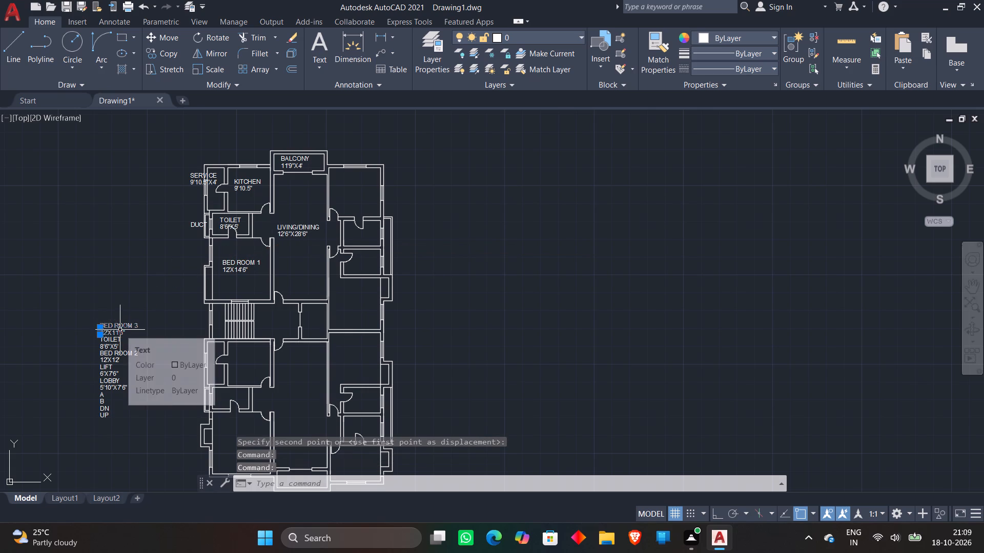
type("M")
key("space")
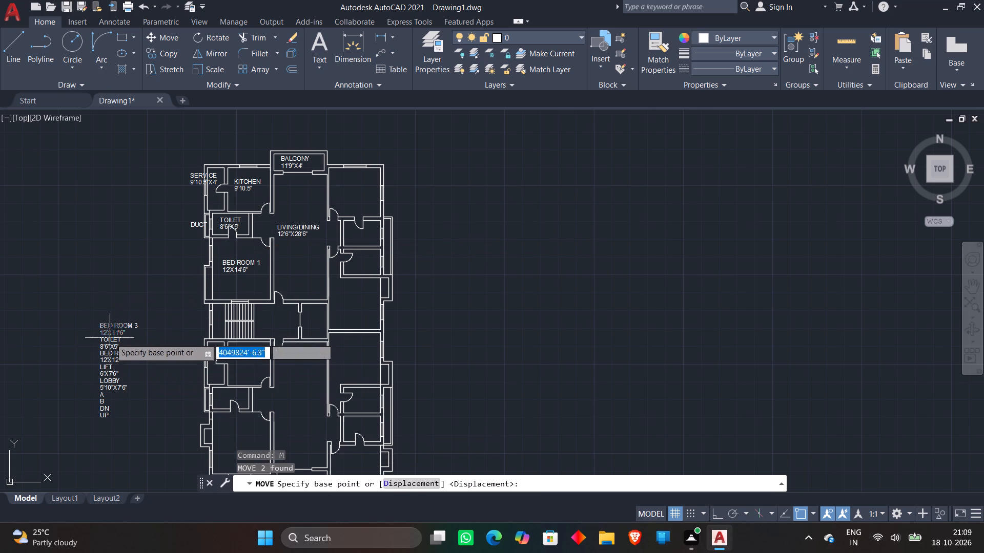
left_click(111, 328)
scroll(337, 181, "up", 2)
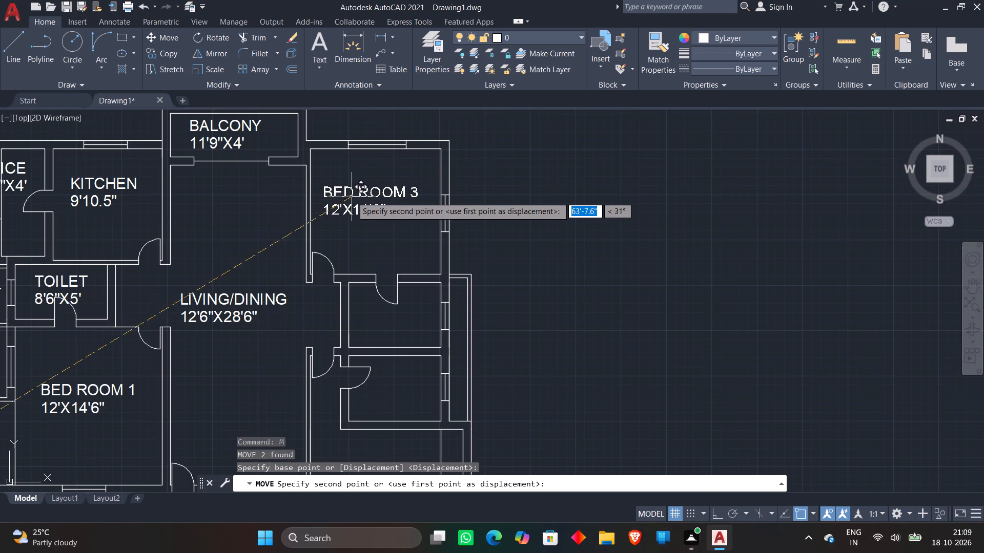
left_click(354, 197)
Move the remaining TOILET label and its 8'6"X5' size into the small room directly below bed room 3.
scroll(362, 187, "down", 2)
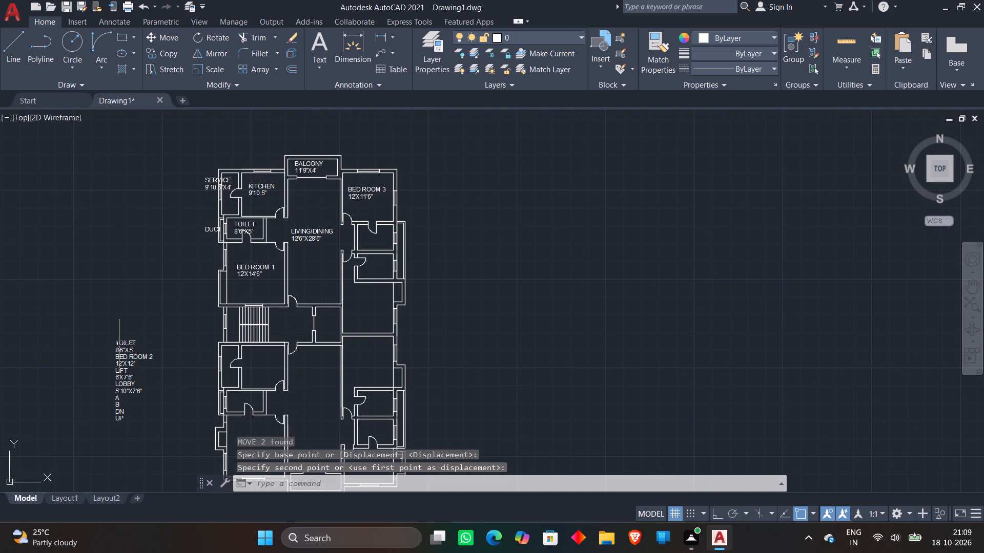
left_click(120, 341)
left_click(124, 347)
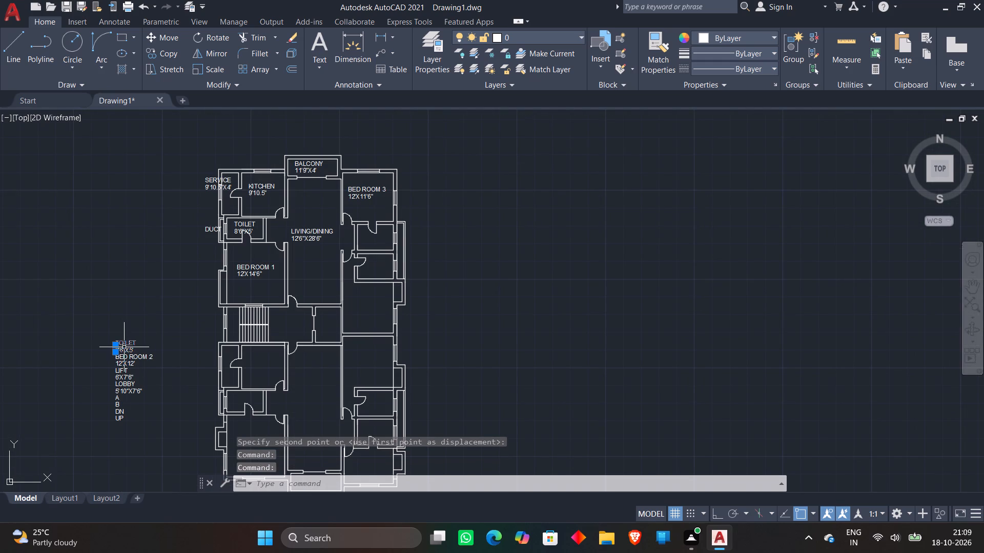
type("M")
key("space")
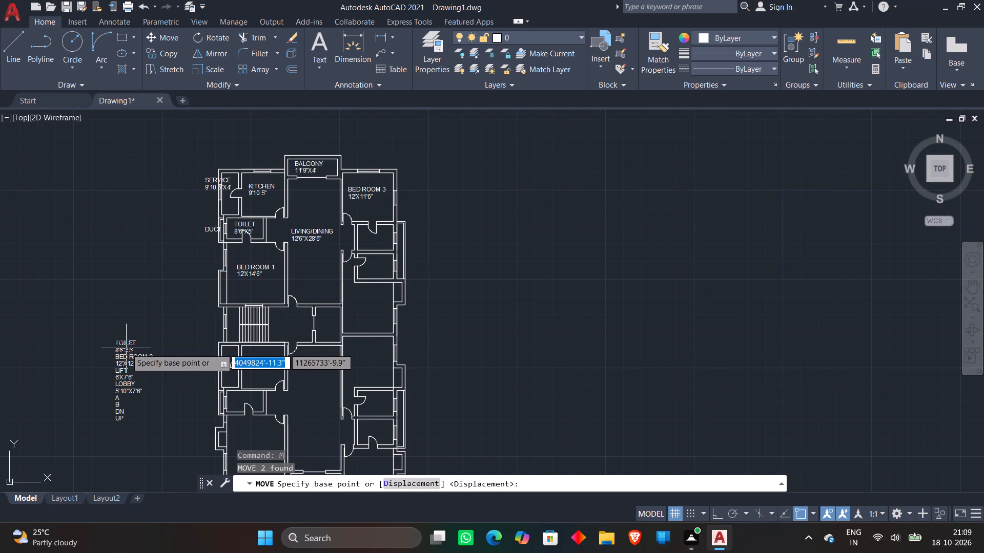
left_click(126, 348)
scroll(367, 244, "up", 2)
left_click(384, 241)
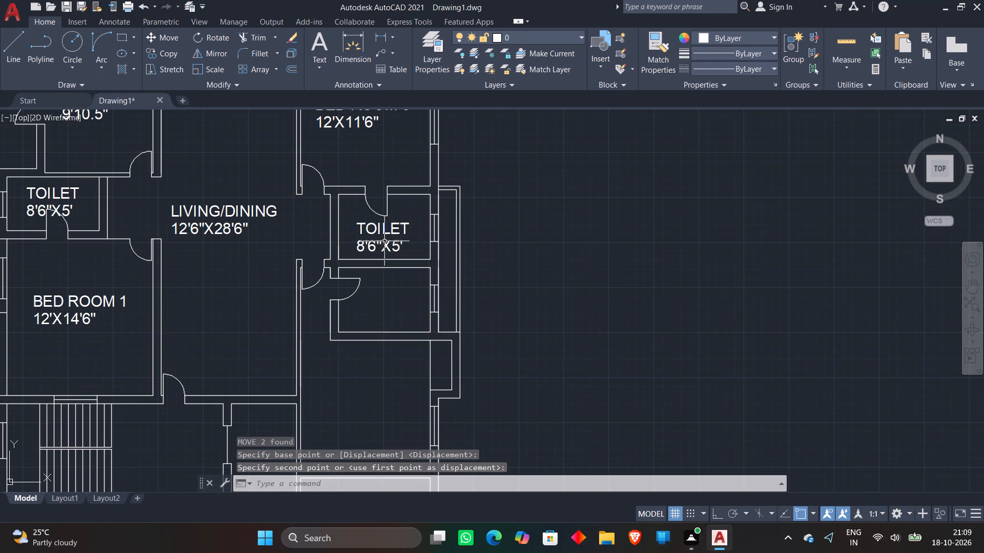
Move the BED ROOM 2 label and its 12'X12' size into the upper apartment's room below the two stacked toilets.
scroll(385, 240, "down", 3)
scroll(225, 301, "up", 1)
left_click(240, 316)
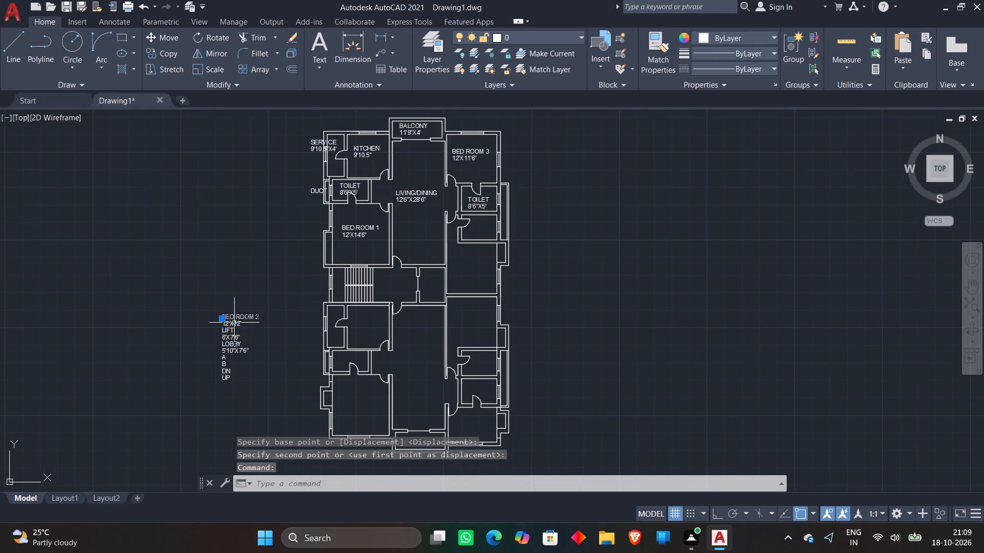
left_click(234, 323)
type("M")
key("space")
left_click(234, 323)
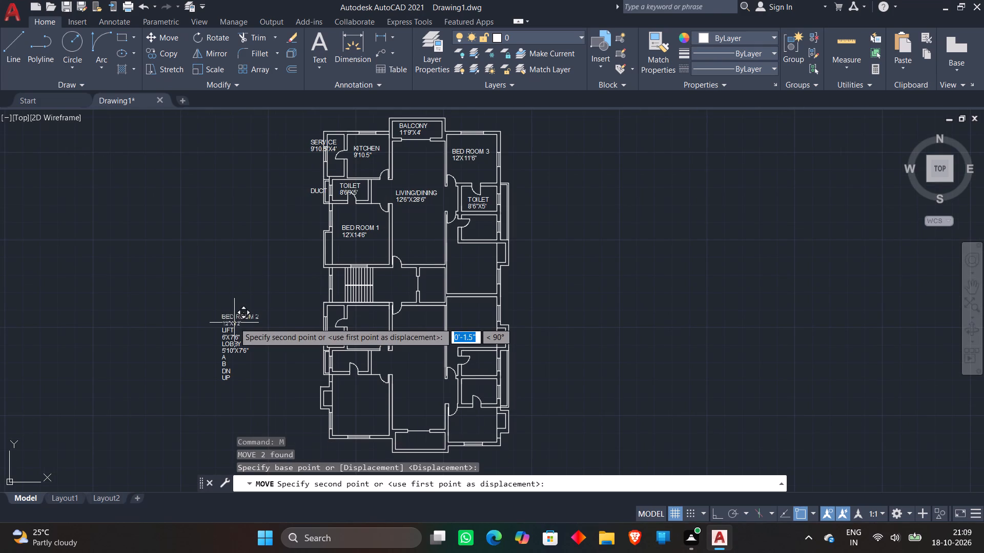
scroll(468, 279, "up", 2)
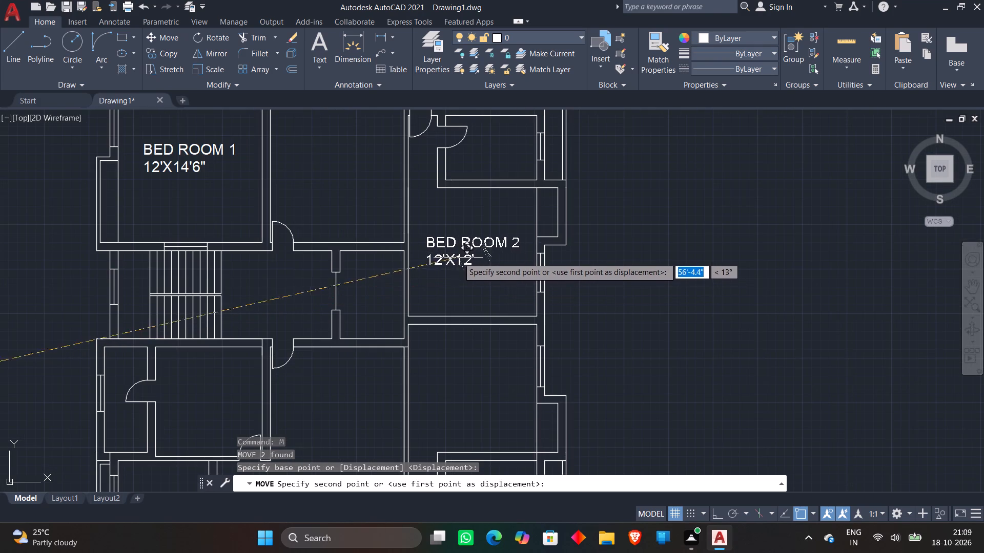
left_click(461, 261)
Move the LIFT label and its 6'X7'6" size into the small central room beside bed room 2.
scroll(454, 261, "down", 2)
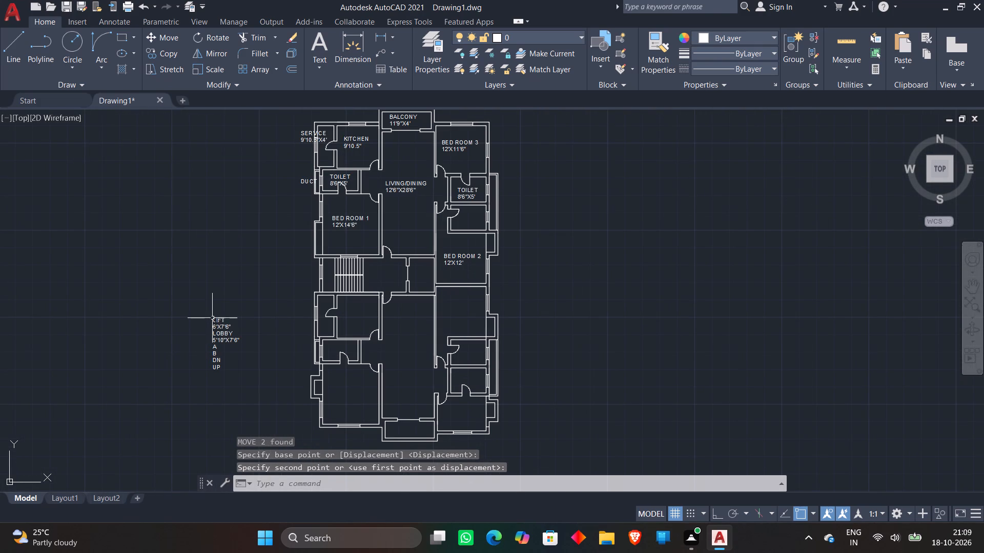
left_click(213, 318)
left_click(224, 326)
key("m")
key("space")
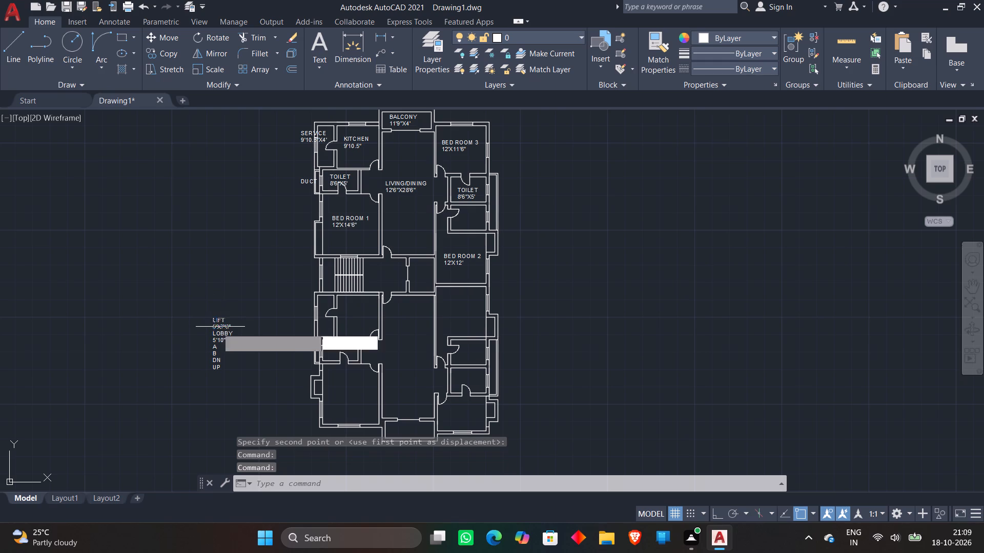
left_click(211, 330)
scroll(360, 274, "up", 2)
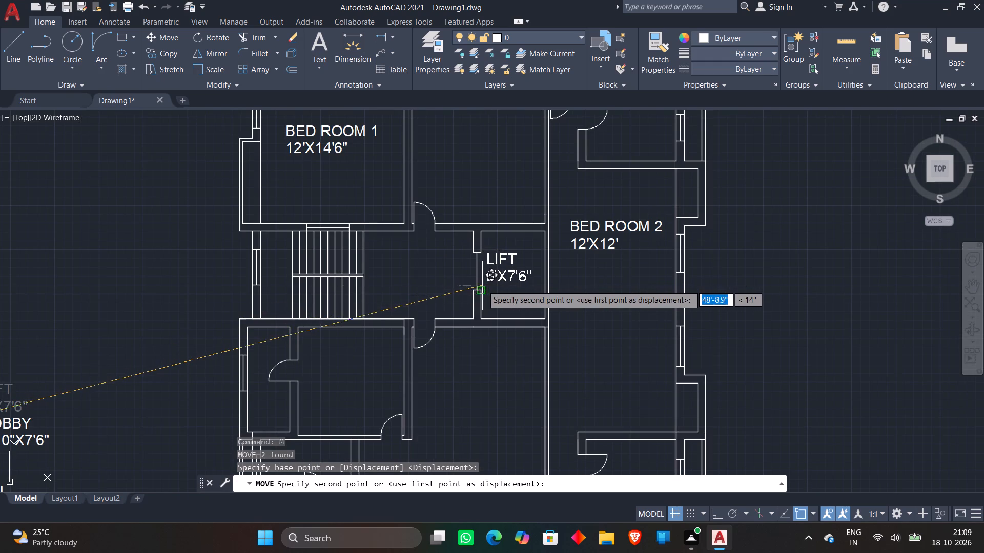
left_click(490, 288)
Move the LOBBY label and its 5'10"X7'6" size into the central space between the staircase and the lift.
scroll(462, 281, "down", 1)
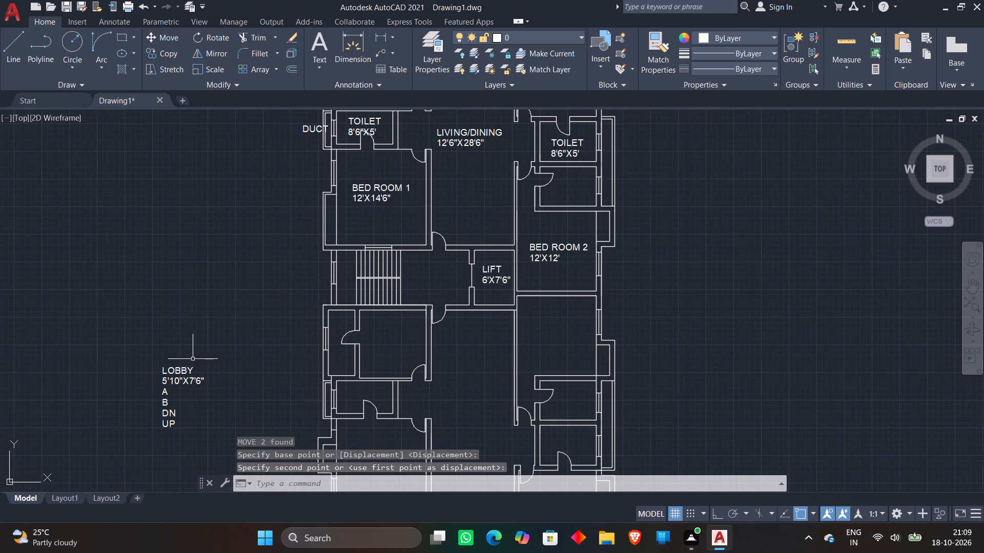
left_click(190, 367)
left_click(190, 380)
type("M")
key("space")
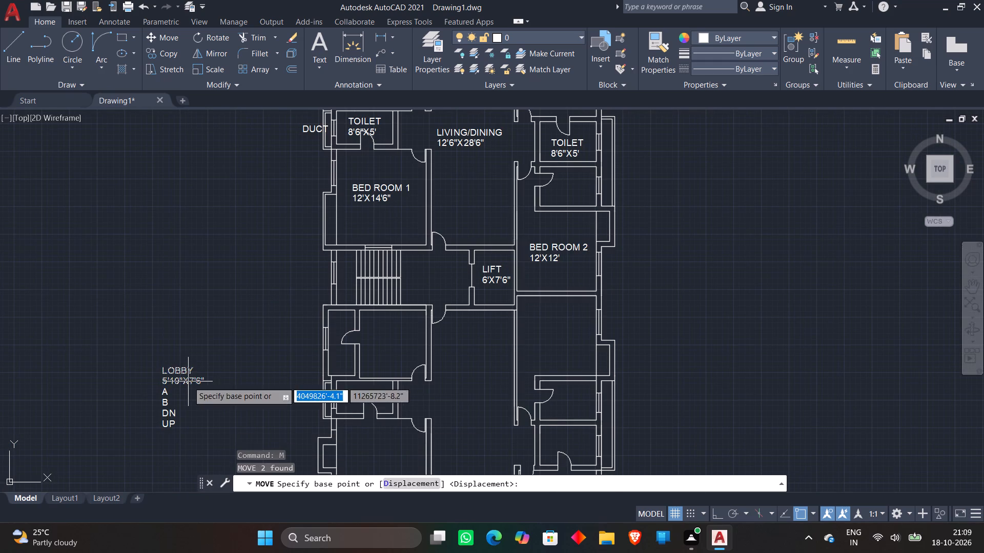
left_click(188, 381)
left_click(437, 282)
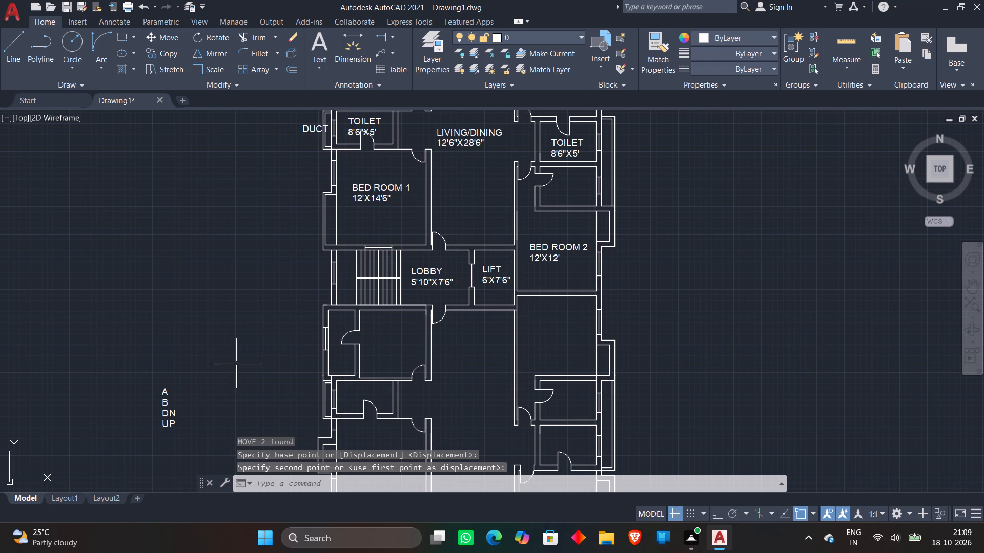
Move the A label into the doorway between the lobby and the upper apartment.
left_click(164, 391)
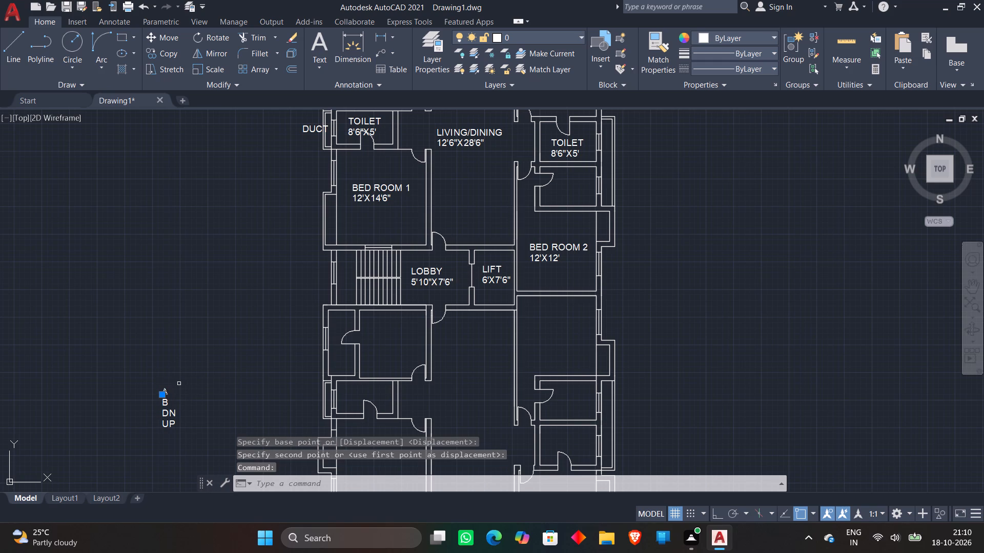
type("M")
key("space")
left_click(162, 394)
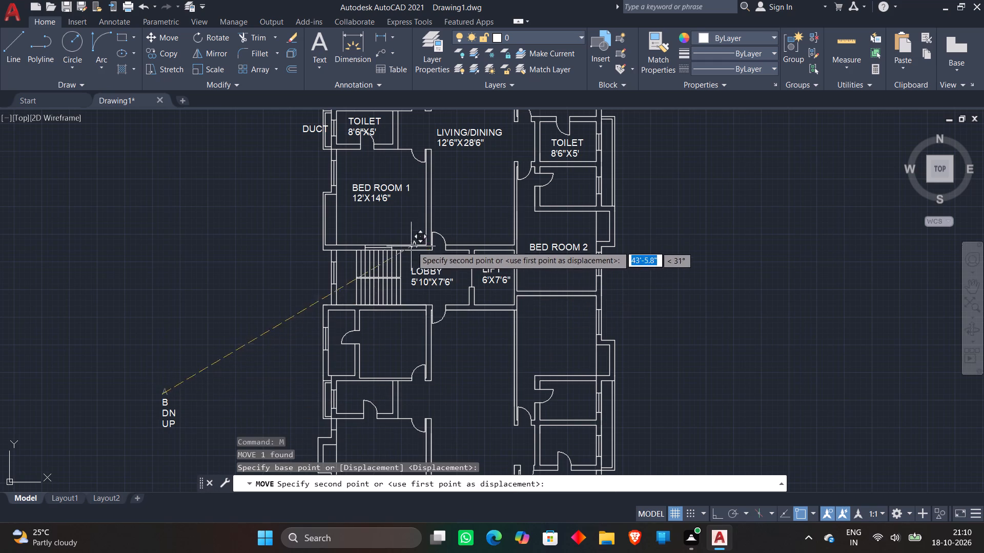
scroll(412, 245, "up", 2)
scroll(472, 250, "up", 2)
left_click(458, 259)
Move the B label into the doorway between the lobby and the lower apartment.
scroll(458, 259, "down", 1)
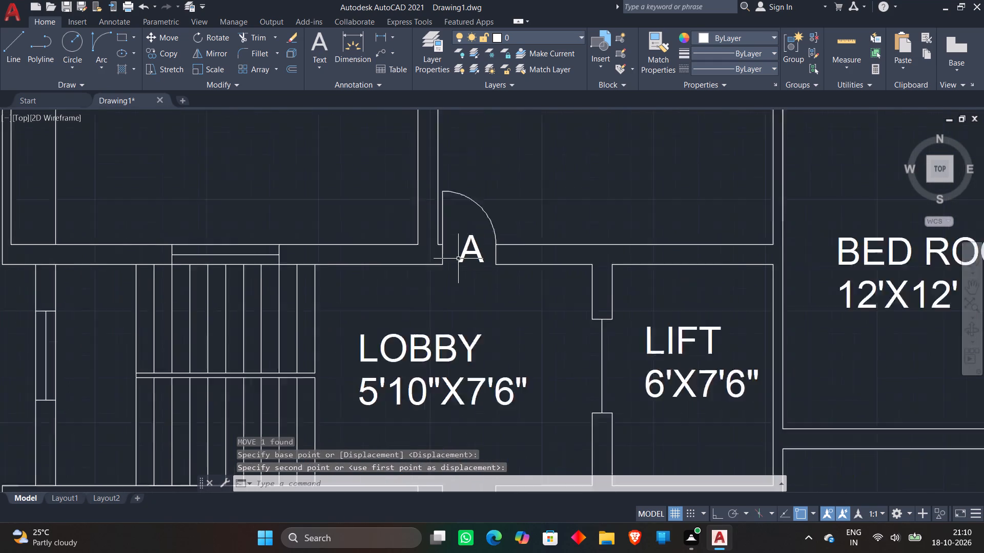
scroll(458, 259, "down", 4)
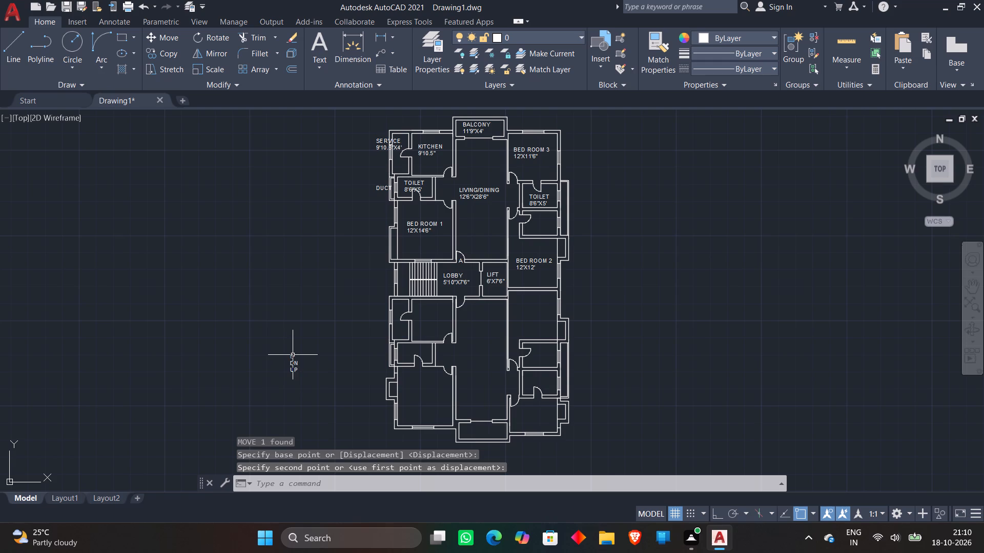
left_click(293, 355)
key("m")
key("space")
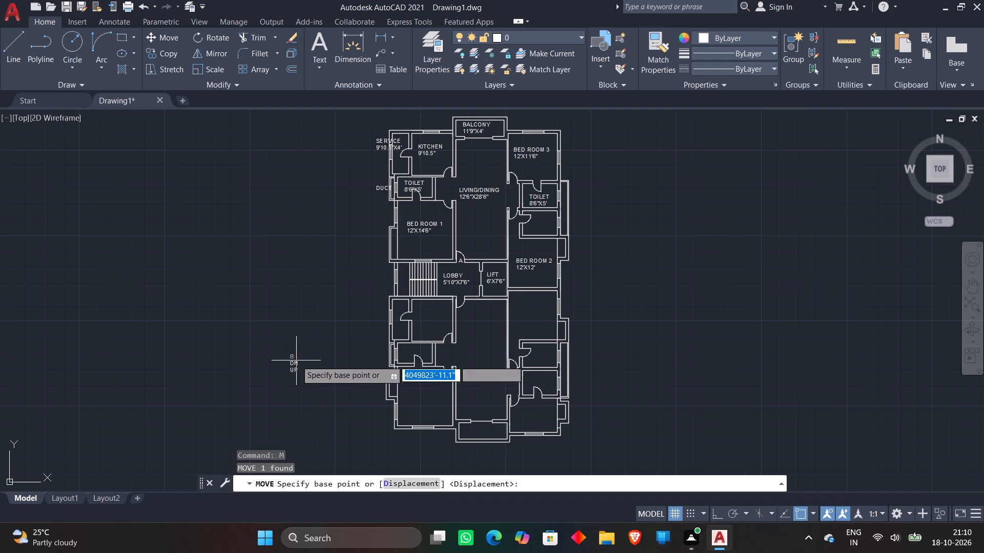
left_click(292, 356)
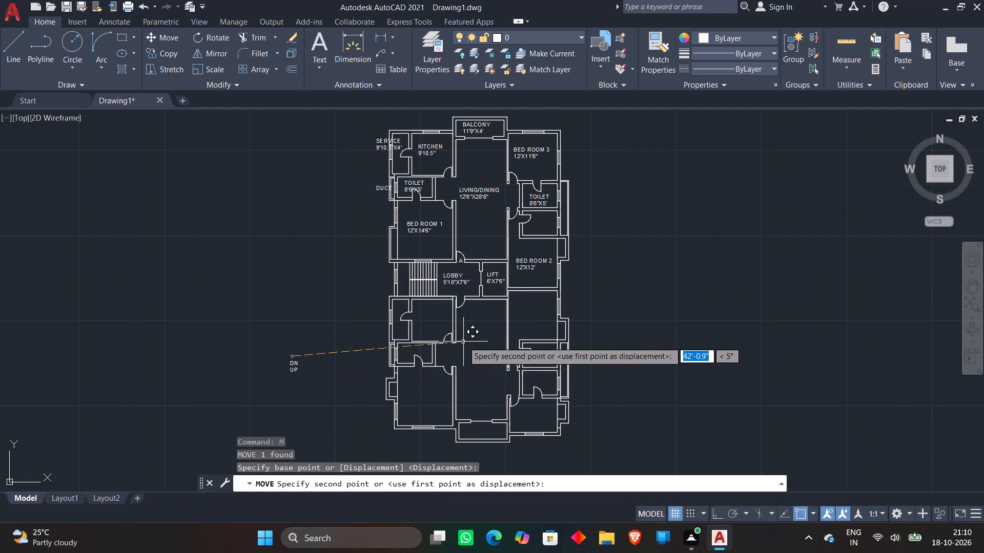
scroll(467, 347, "up", 2)
scroll(434, 227, "up", 2)
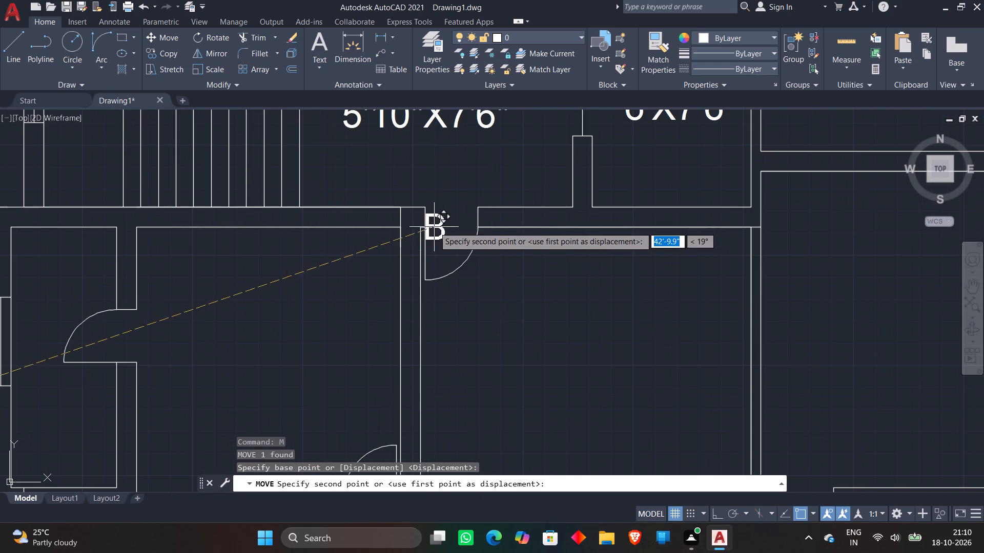
left_click(451, 222)
Move the DN label to the lobby end of the upper stair flight, just above the LOBBY label.
scroll(520, 281, "down", 3)
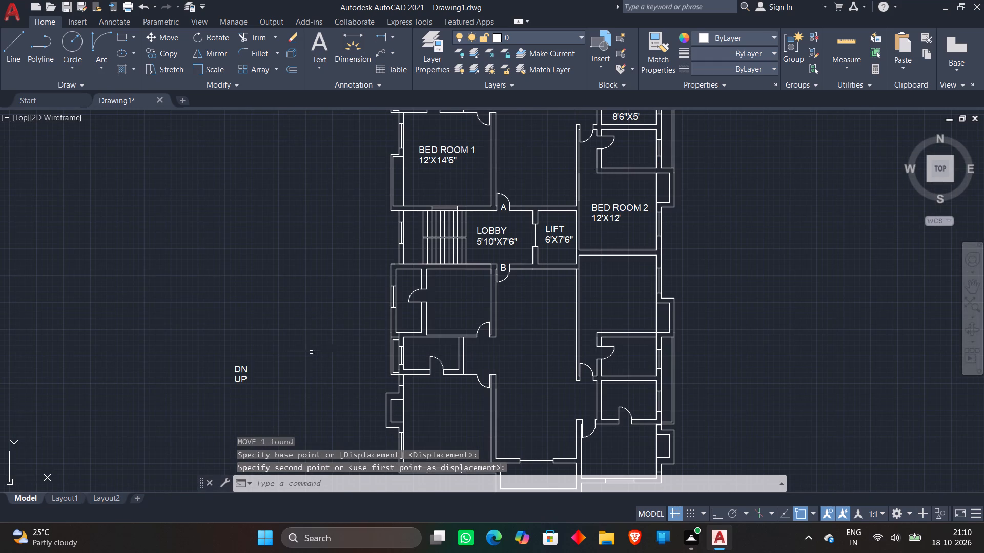
left_click(241, 367)
type("M")
key("space")
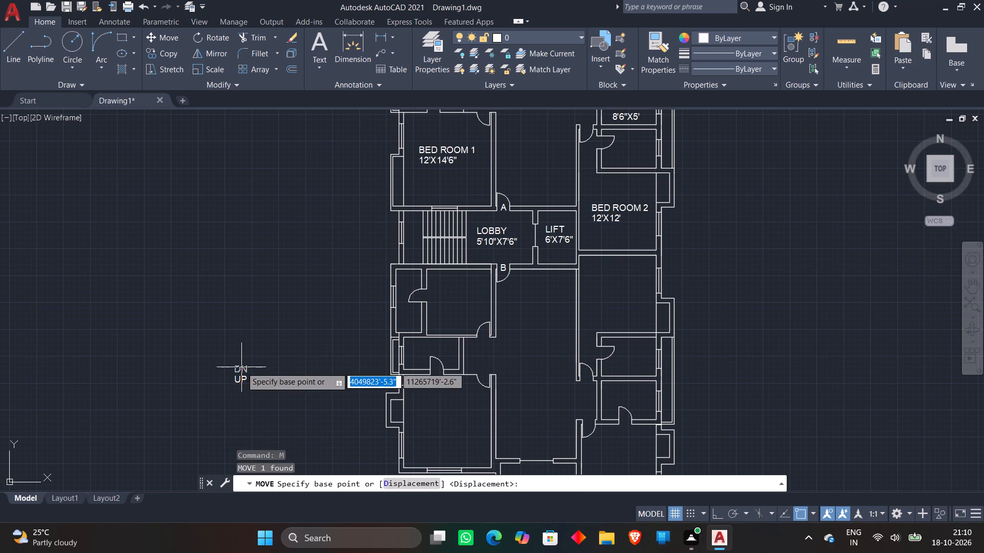
left_click(241, 367)
scroll(508, 212, "up", 2)
scroll(403, 236, "up", 2)
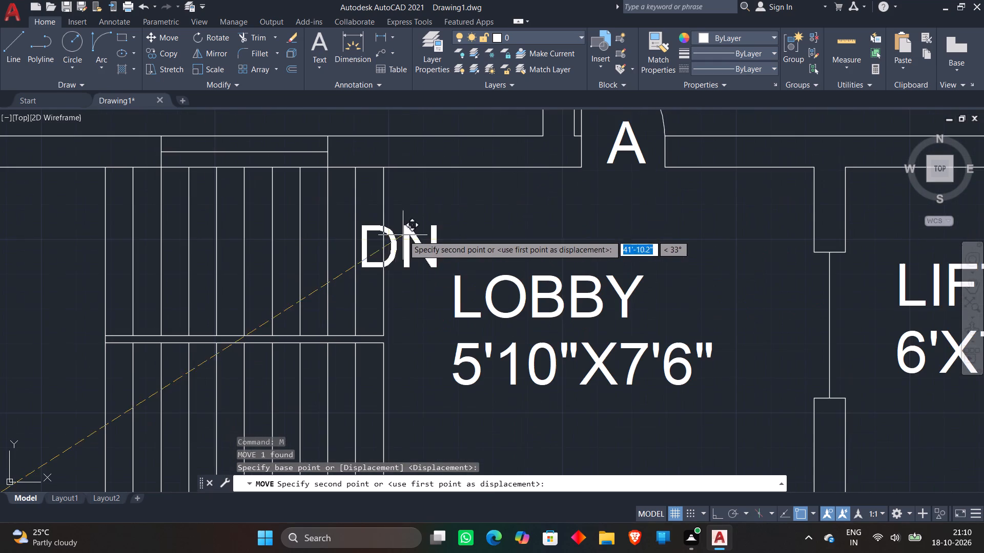
left_click(433, 218)
Move the UP label to the lobby end of the lower stair flight, below the LOBBY size text.
scroll(94, 313, "down", 3)
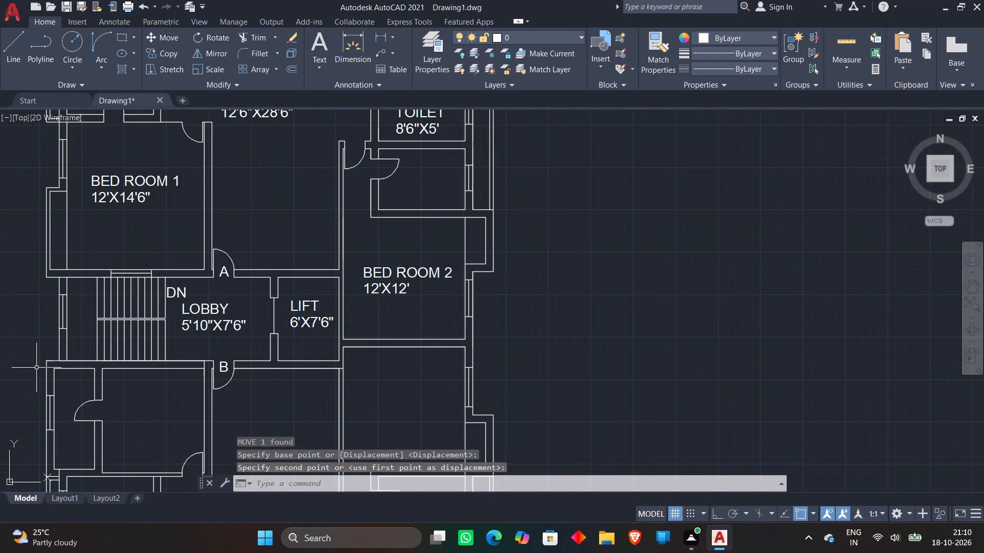
scroll(42, 353, "down", 2)
middle_click_drag(25, 359, 158, 311)
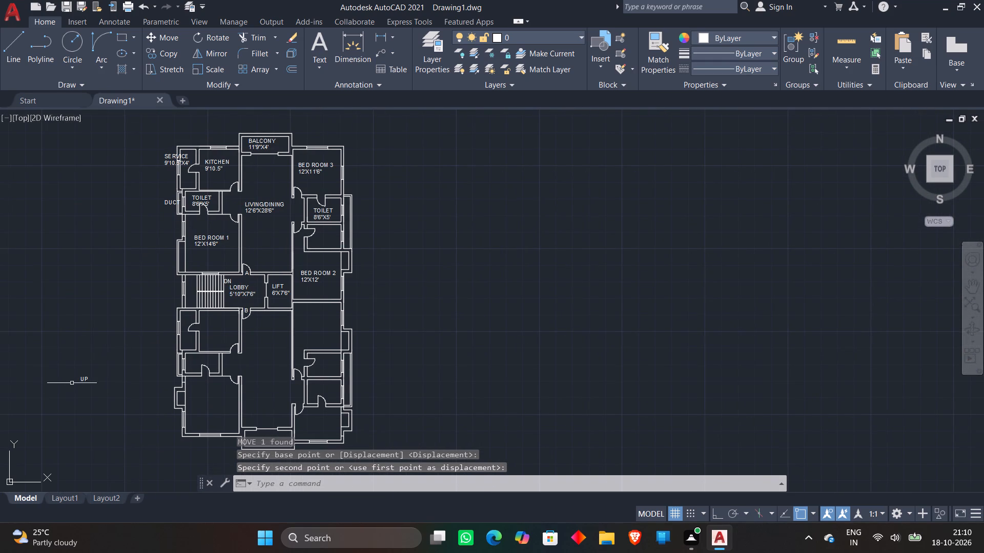
left_click(80, 379)
type("M")
key("space")
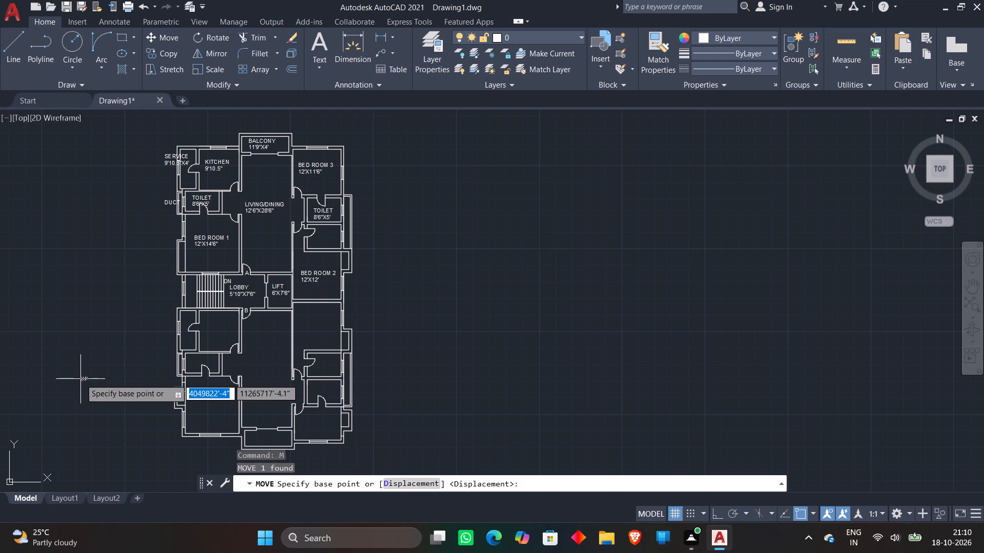
left_click(80, 379)
scroll(248, 281, "up", 4)
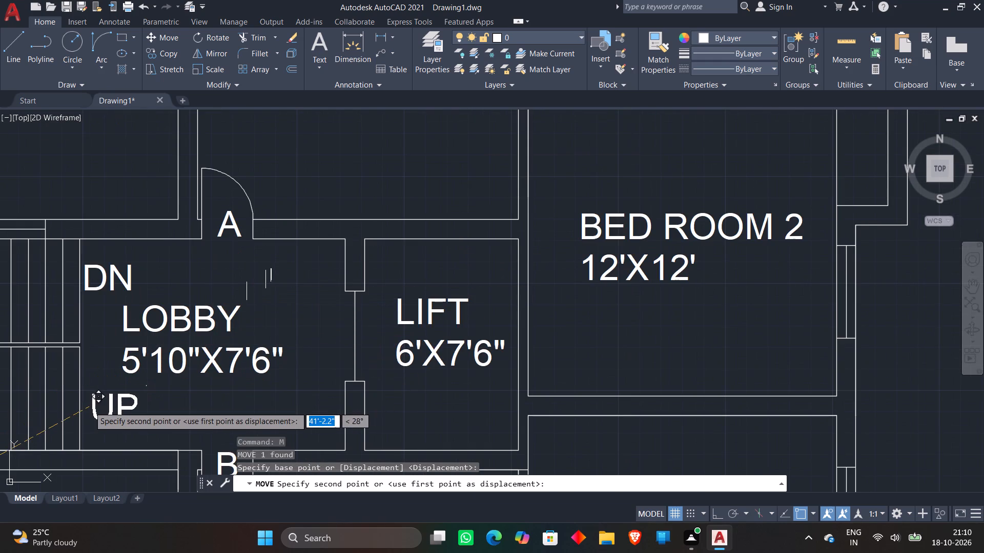
left_click(84, 402)
Copy the TOILET label and its 8'6"X5' size from below bed room 3 into the unlabelled toilet above bed room 2.
scroll(117, 379, "down", 3)
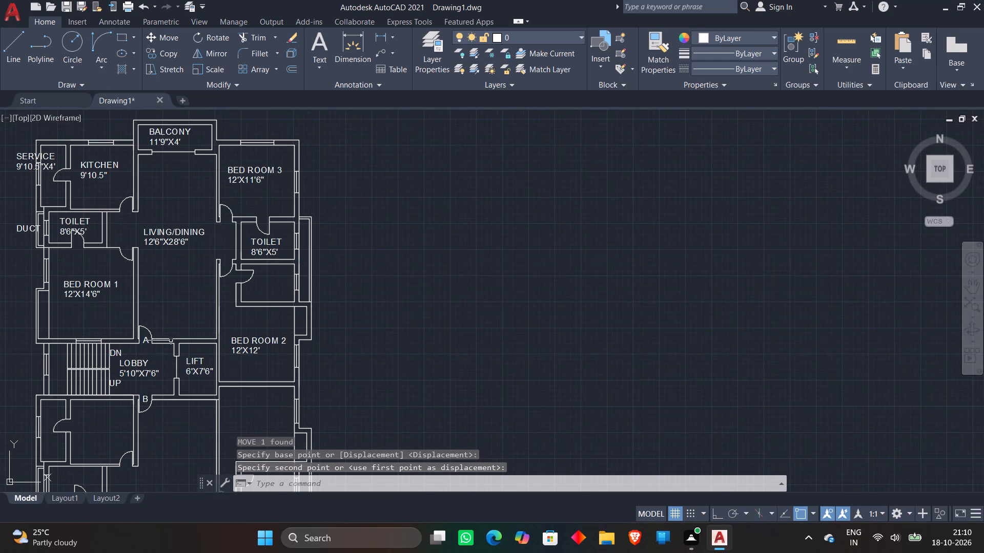
scroll(199, 282, "down", 1)
scroll(331, 272, "down", 1)
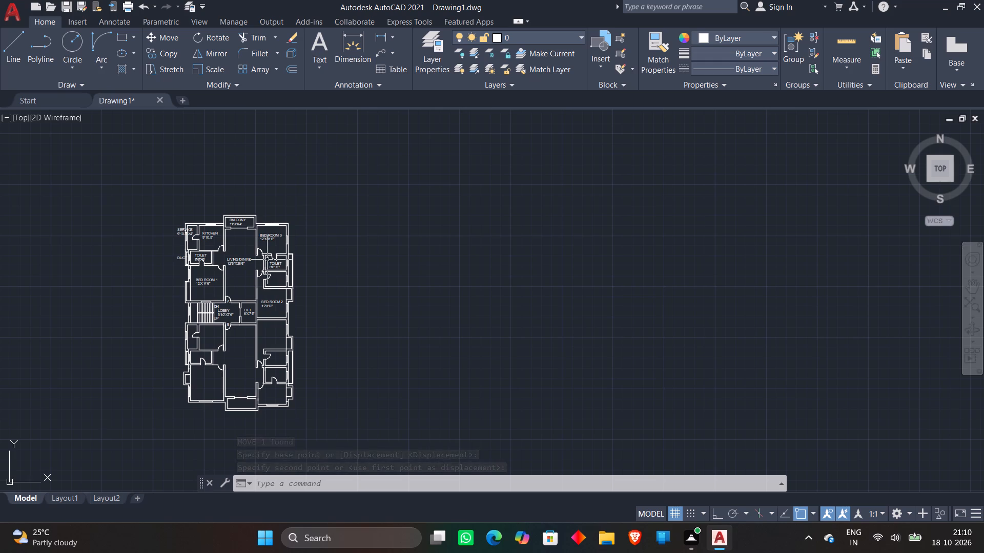
scroll(267, 260, "up", 2)
left_click(280, 265)
left_click(279, 275)
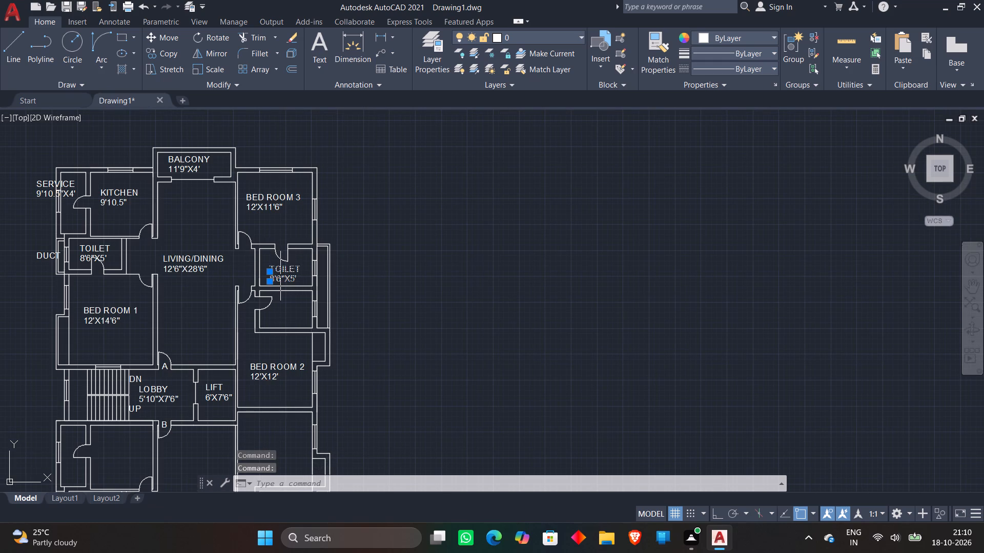
right_click(297, 260)
left_click(321, 334)
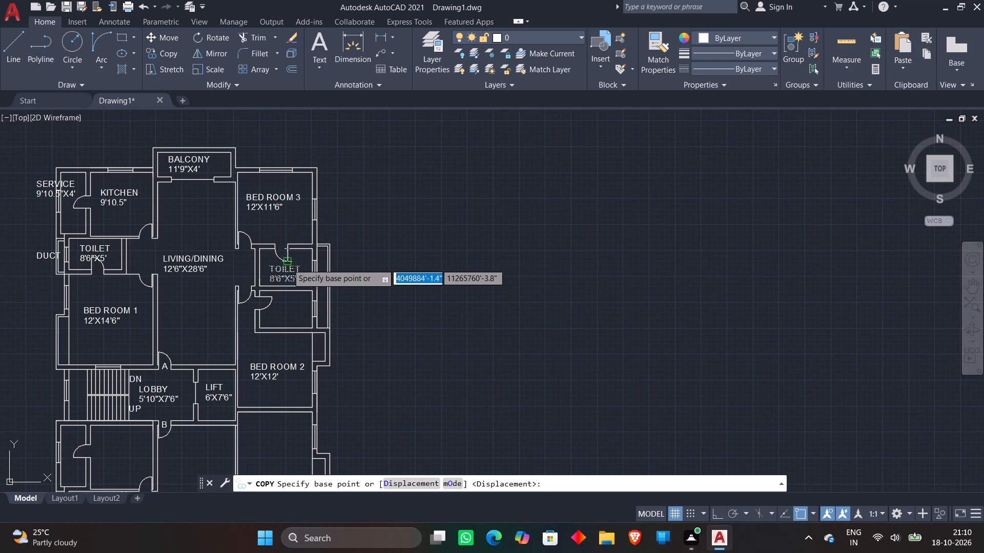
left_click(288, 271)
scroll(300, 301, "up", 3)
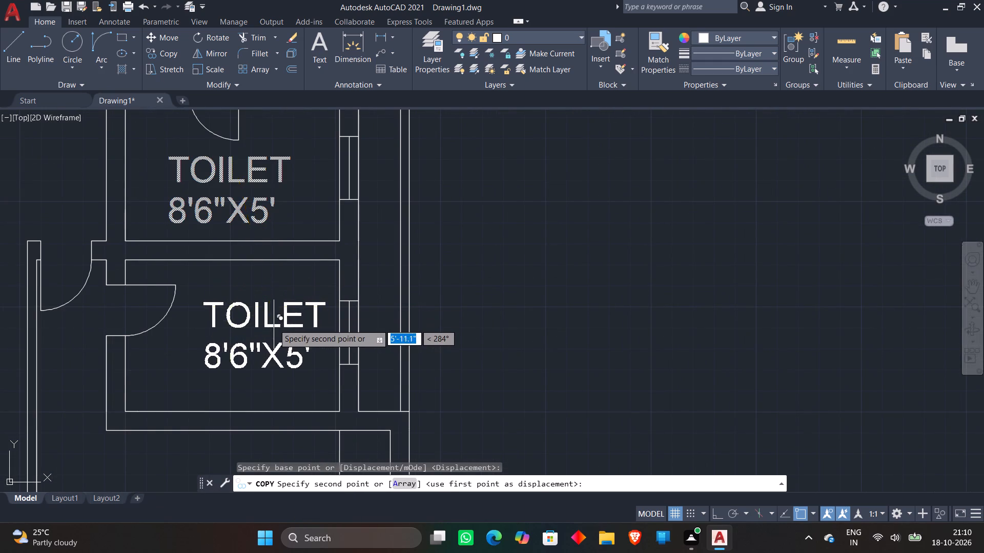
left_click(274, 323)
key("Escape")
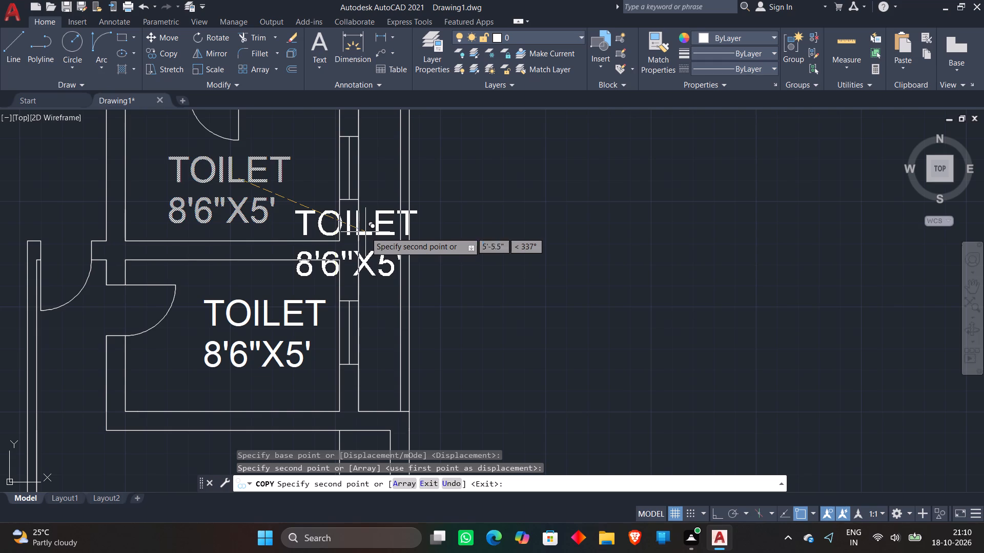
Move the SERVICE label and its 9'10.5"X4' size to the lower apartment's narrow room just below the staircase.
scroll(397, 214, "down", 3)
scroll(305, 235, "down", 1)
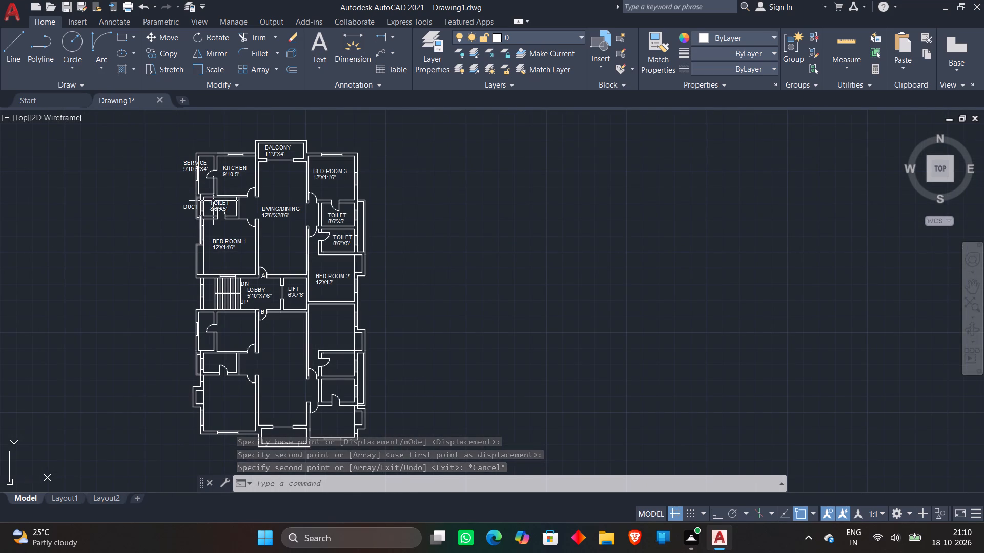
left_click(184, 160)
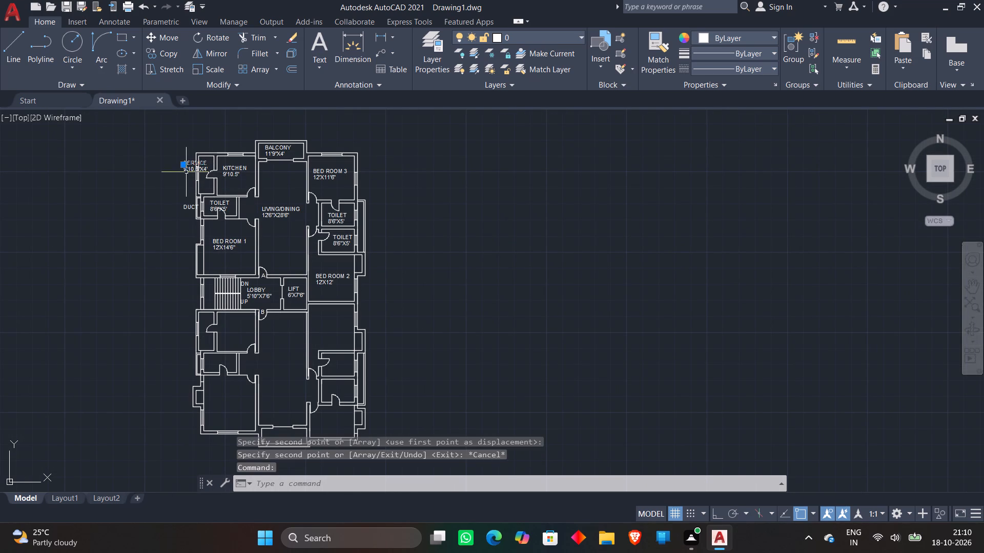
left_click(186, 171)
type("M")
key("space")
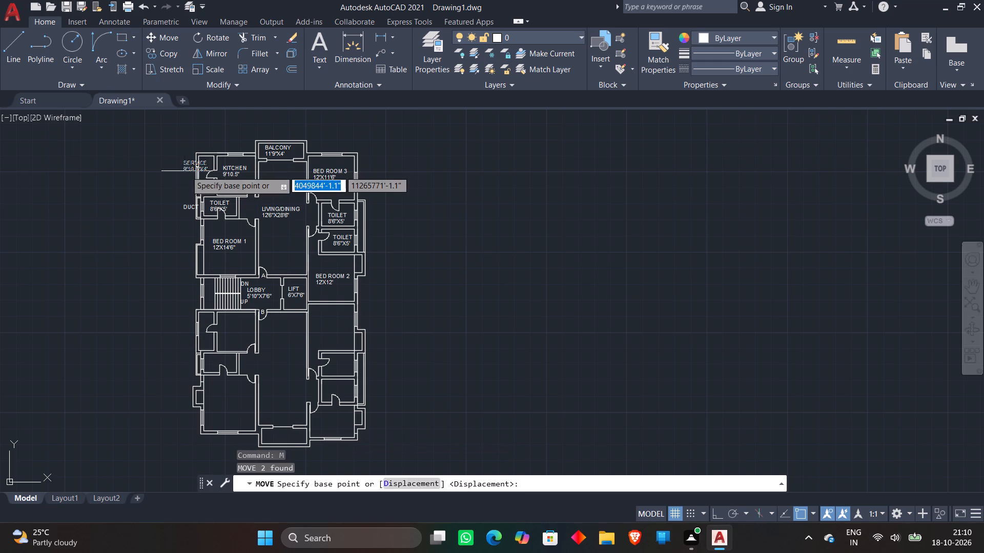
left_click(186, 171)
scroll(214, 338, "up", 2)
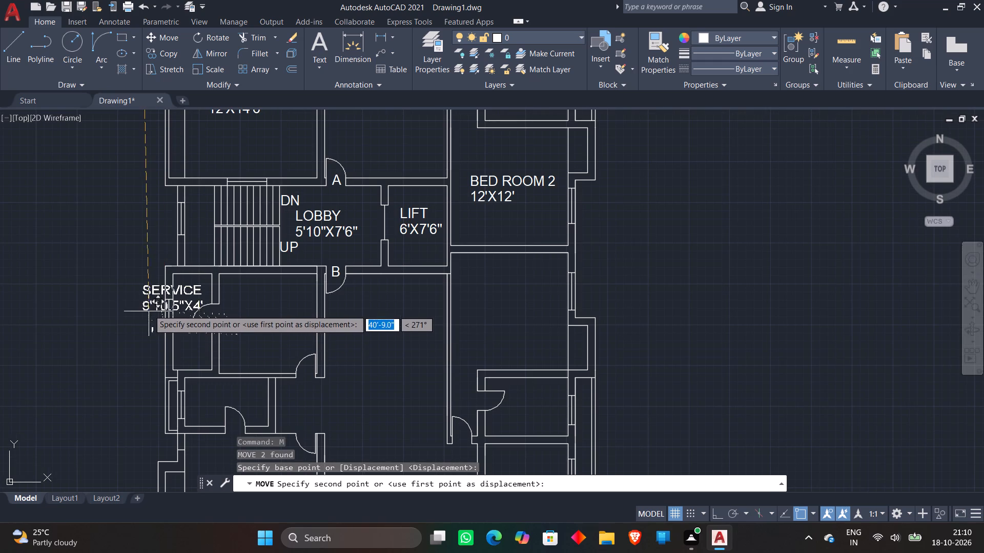
left_click(147, 312)
Copy the lower apartment's SERVICE label and its 9'10.5"X4' size to the upper apartment's narrow room beside the kitchen.
scroll(126, 250, "down", 3)
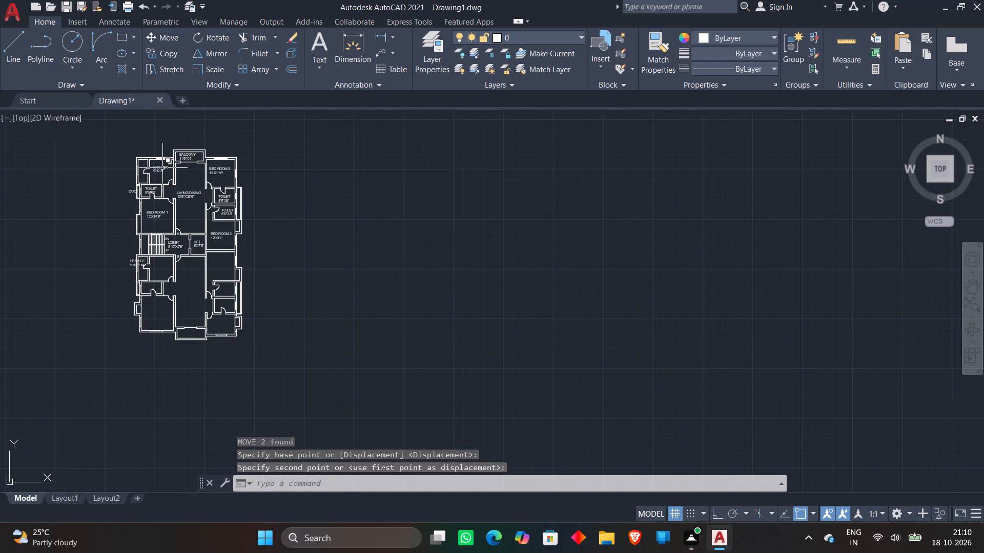
scroll(148, 203, "up", 2)
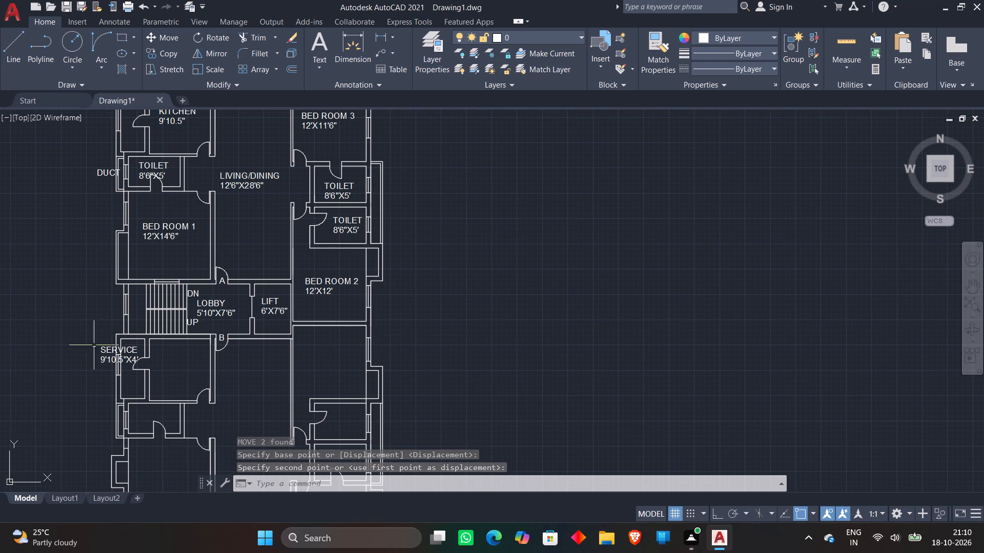
left_click(104, 348)
left_click(106, 364)
right_click(106, 364)
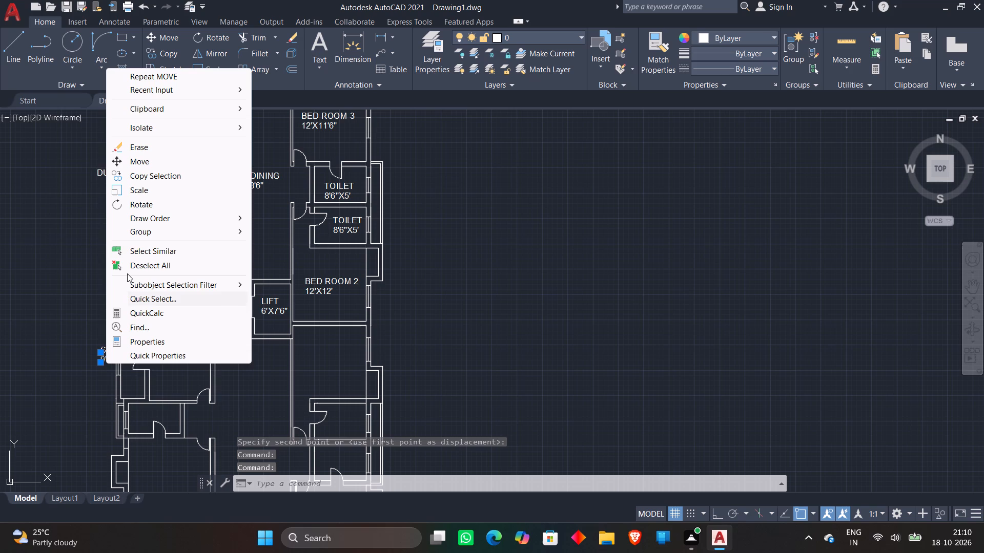
left_click(133, 173)
left_click(109, 356)
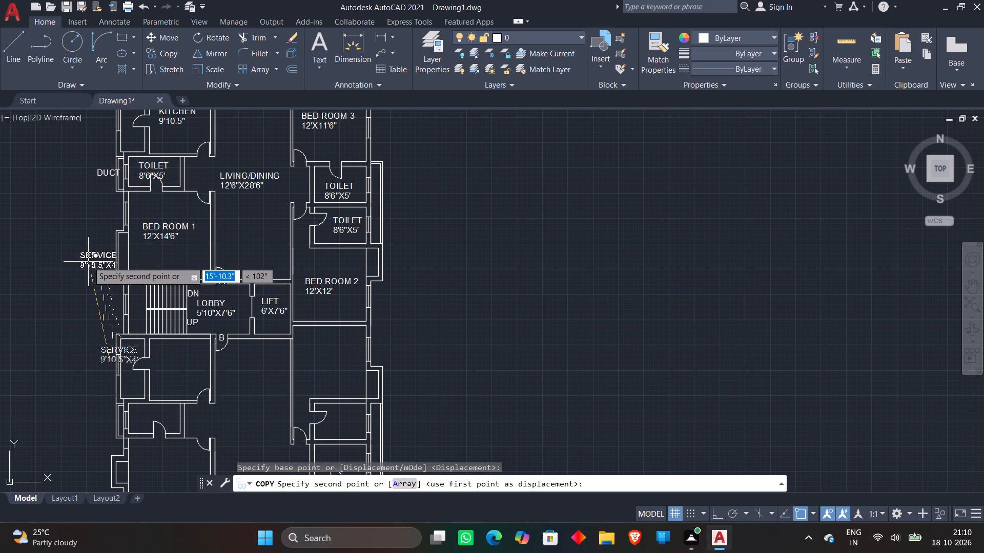
middle_click_drag(88, 261, 143, 429)
scroll(150, 314, "up", 3)
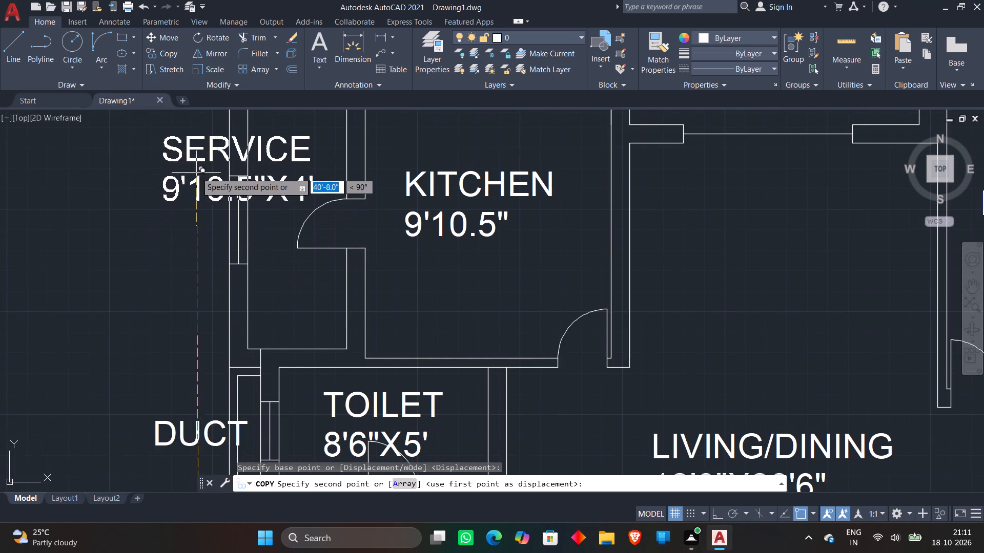
left_click(197, 170)
scroll(196, 171, "down", 2)
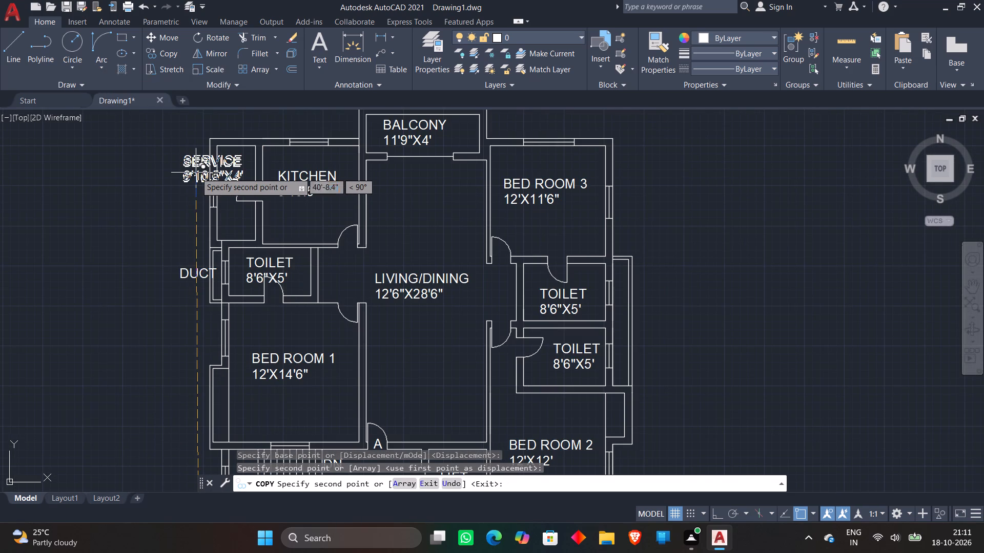
key("Escape")
Copy the KITCHEN label and its 9'10.5" size from the upper apartment into the lower apartment's kitchen beside the SERVICE room.
scroll(184, 215, "down", 2)
scroll(221, 199, "up", 1)
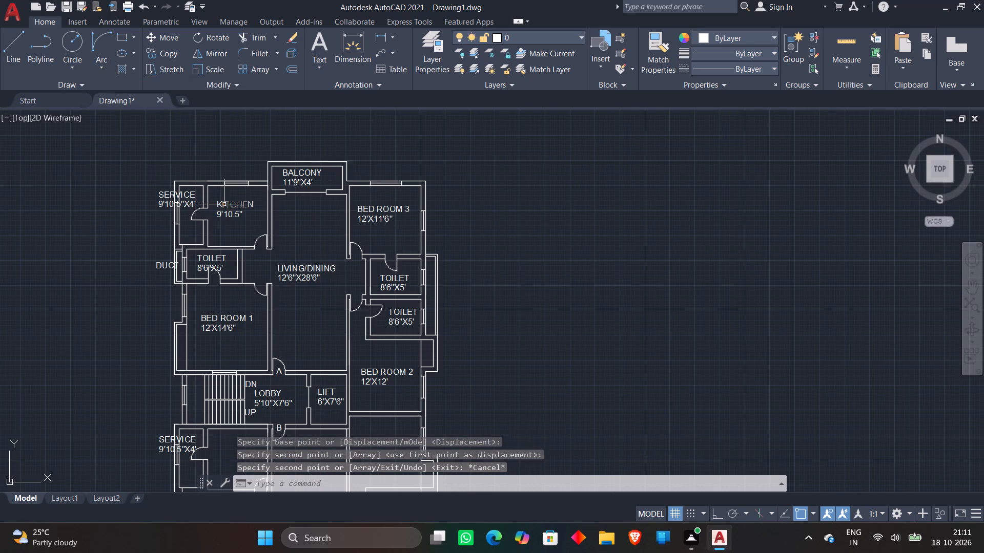
left_click(224, 204)
left_click(223, 215)
right_click(223, 215)
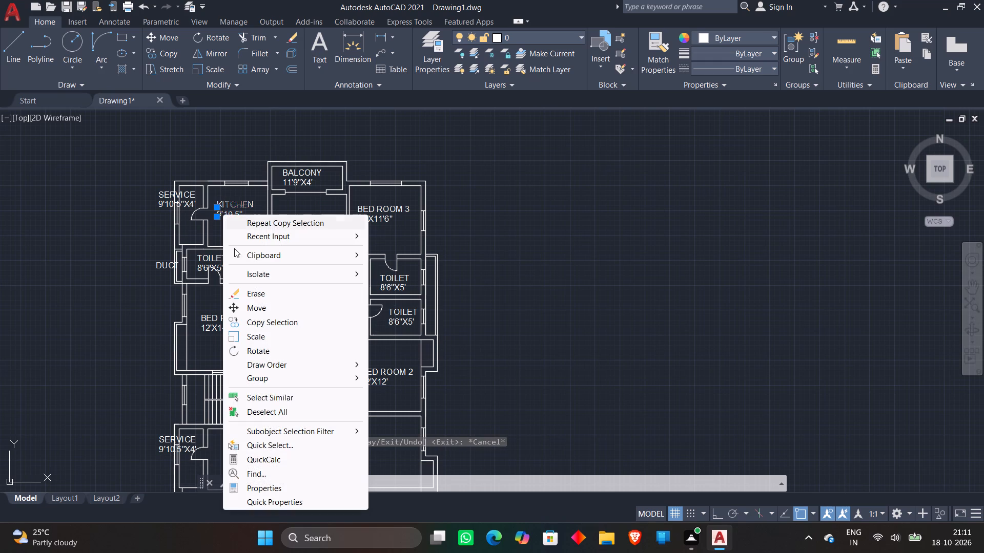
left_click(257, 318)
left_click(229, 214)
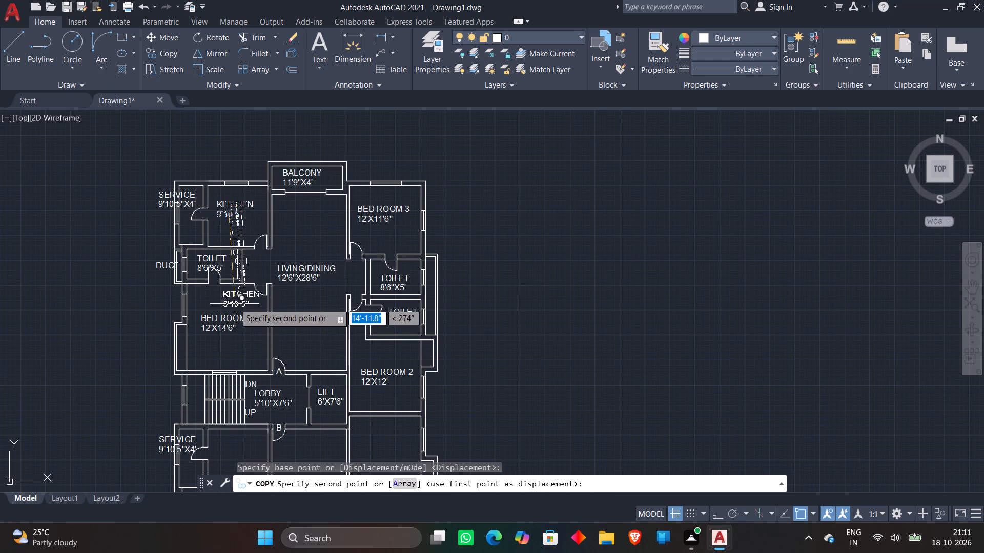
middle_click_drag(235, 304, 259, 176)
left_click(259, 329)
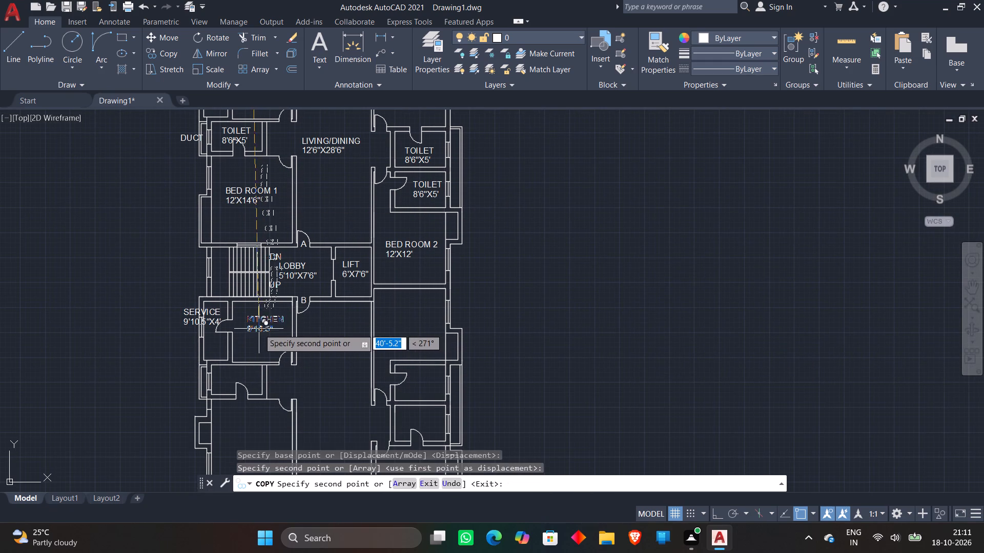
key("Escape")
Copy the BALCONY label and its 11'9"X4' size from the upper apartment into the balcony at the lower apartment's bottom edge.
scroll(271, 270, "down", 1)
scroll(296, 127, "up", 1)
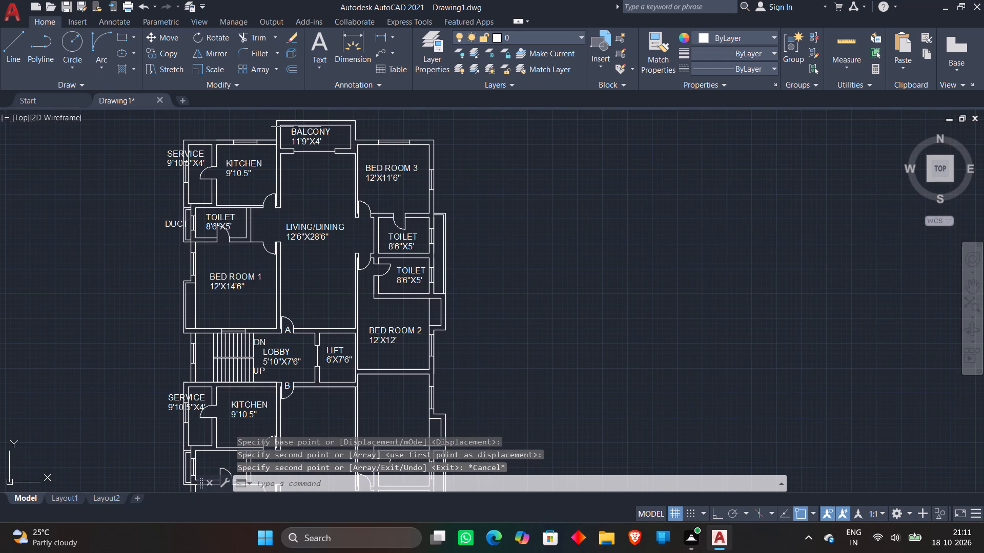
left_click(300, 131)
left_click(303, 140)
right_click(303, 140)
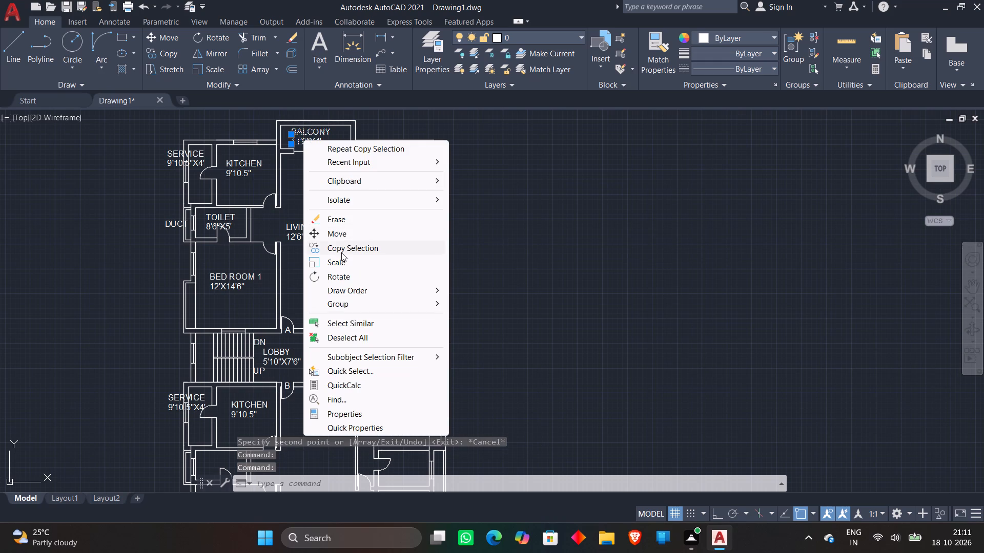
left_click(341, 251)
left_click(312, 138)
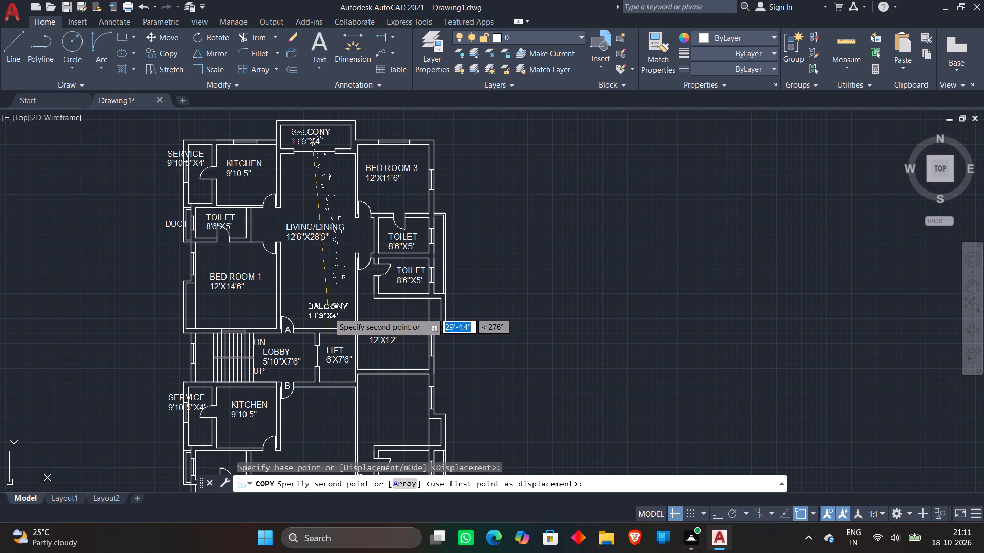
middle_click_drag(329, 312, 323, 166)
middle_click_drag(318, 316, 320, 237)
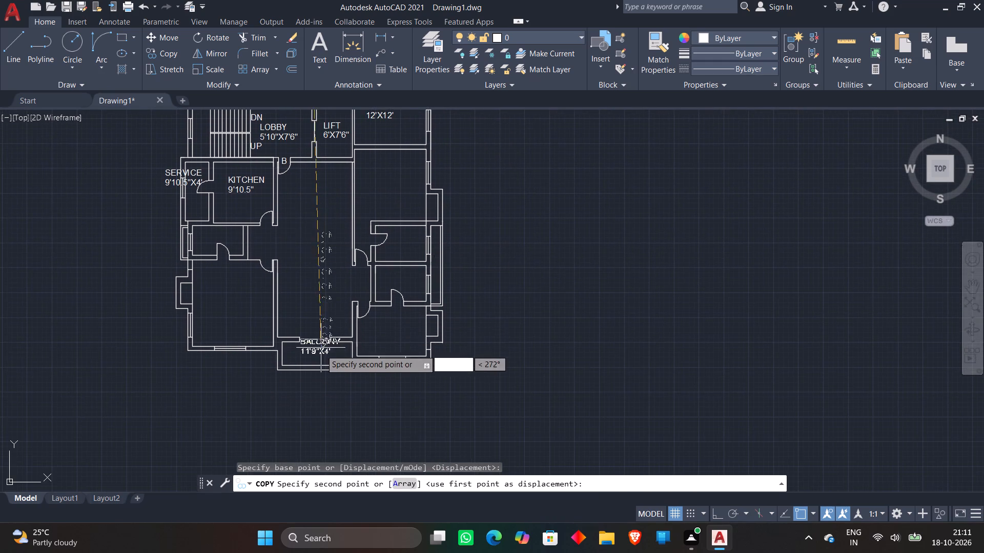
scroll(323, 341, "up", 3)
left_click(305, 402)
key("Escape")
Copy the TOILET label and its 8'6"X5' size from above bed room 1 into the lower apartment's toilet below the kitchen.
scroll(279, 221, "down", 3)
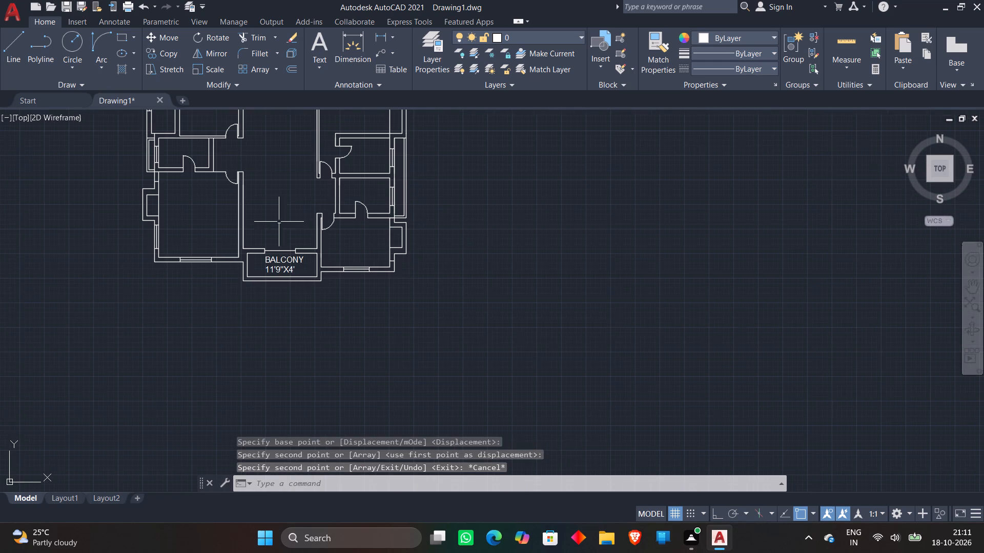
middle_click(279, 203)
scroll(279, 203, "down", 3)
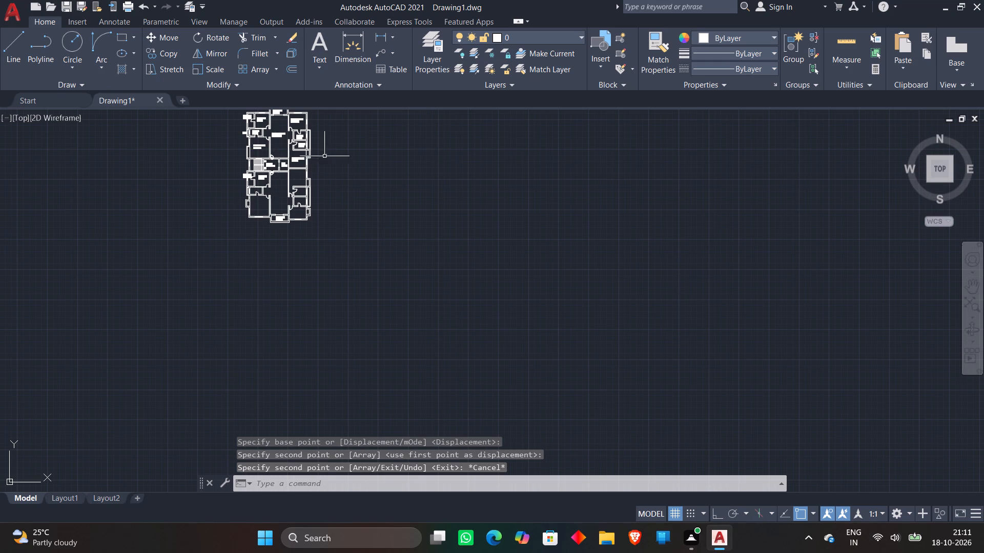
scroll(362, 177, "up", 1)
middle_click_drag(362, 177, 389, 210)
scroll(163, 163, "up", 1)
middle_click_drag(163, 163, 177, 195)
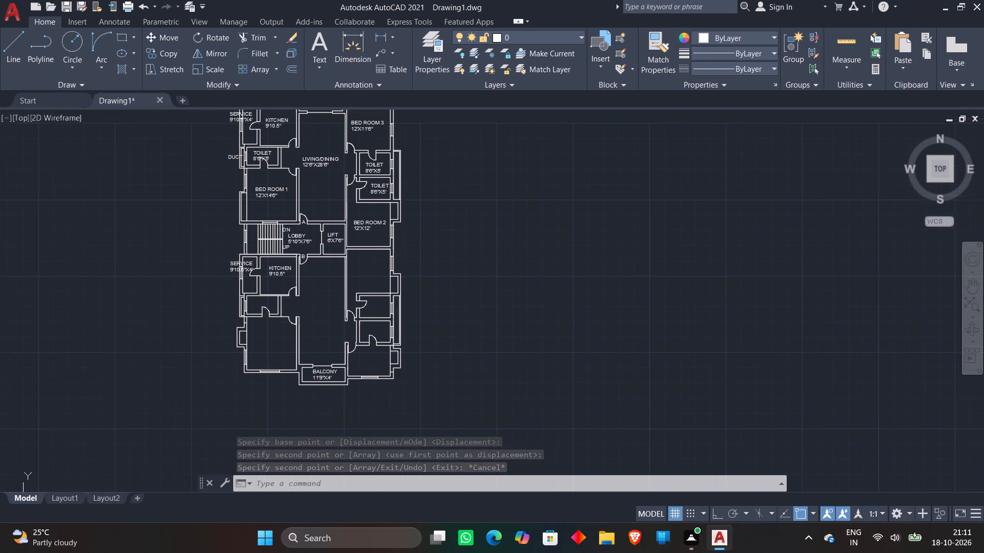
scroll(257, 189, "up", 1)
middle_click_drag(81, 200, 92, 216)
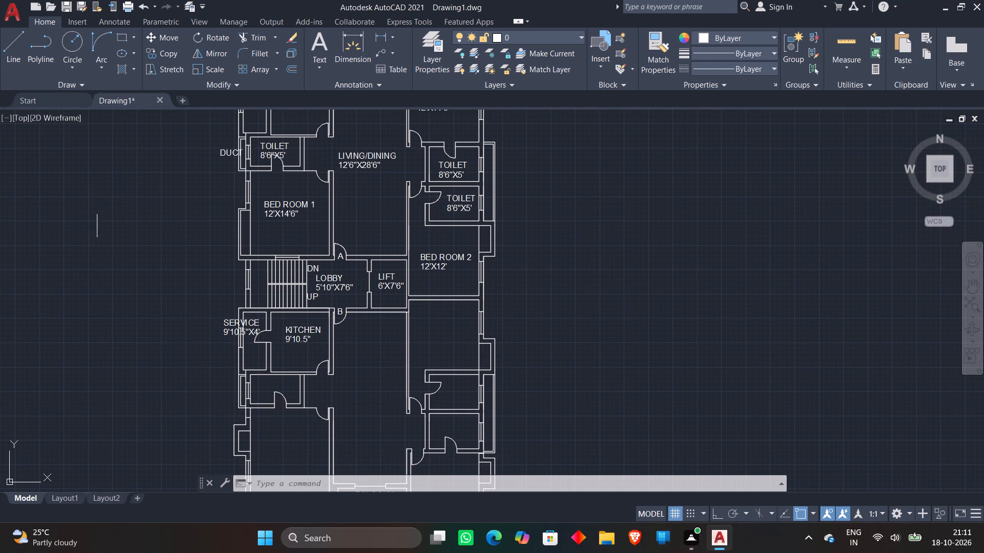
left_click(264, 142)
left_click(265, 156)
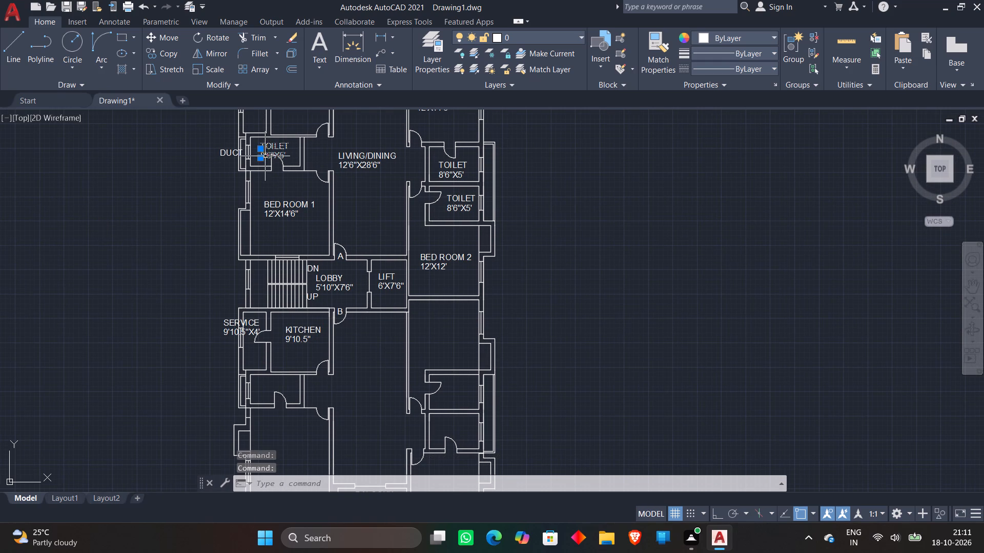
right_click(265, 156)
left_click(310, 262)
left_click(262, 147)
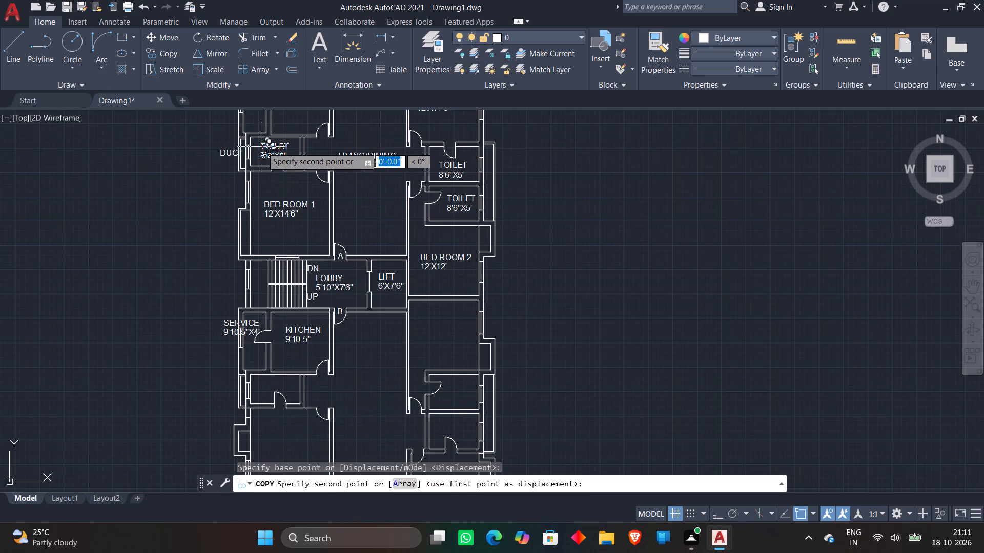
scroll(274, 281, "down", 1)
scroll(274, 361, "up", 3)
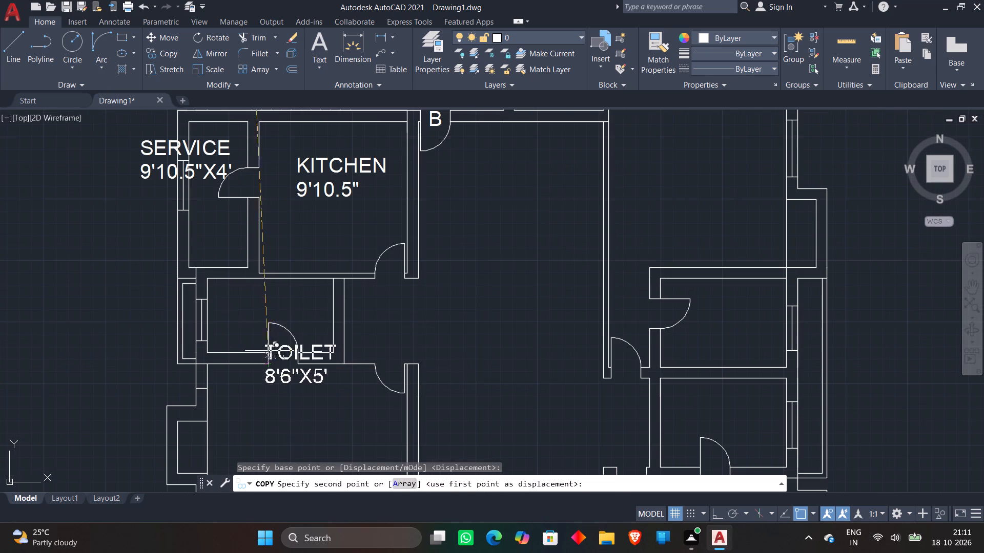
left_click(234, 301)
key("Escape")
Copy the upper apartment's DUCT label to the lower apartment's duct beside the toilet below the kitchen.
scroll(154, 294, "down", 4)
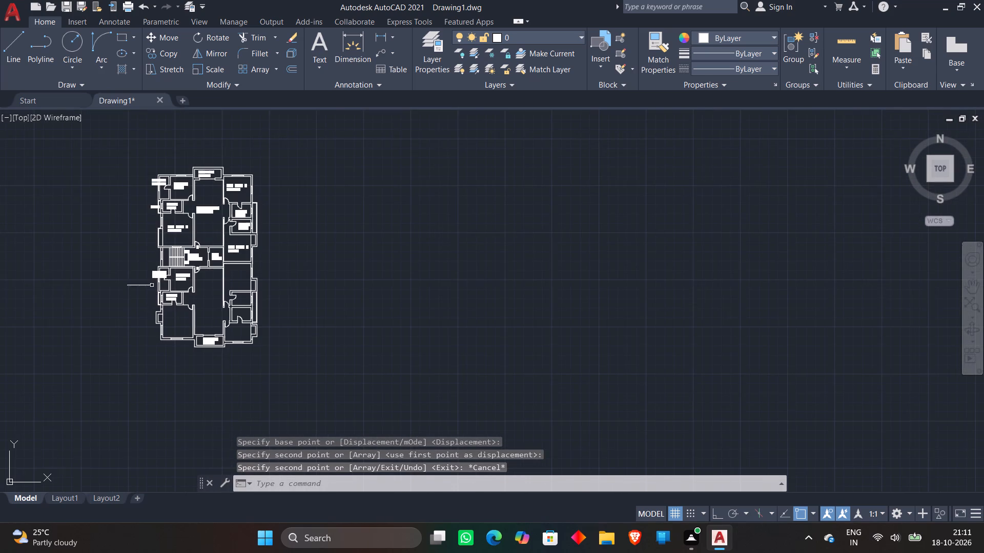
scroll(170, 219, "up", 2)
left_click(120, 186)
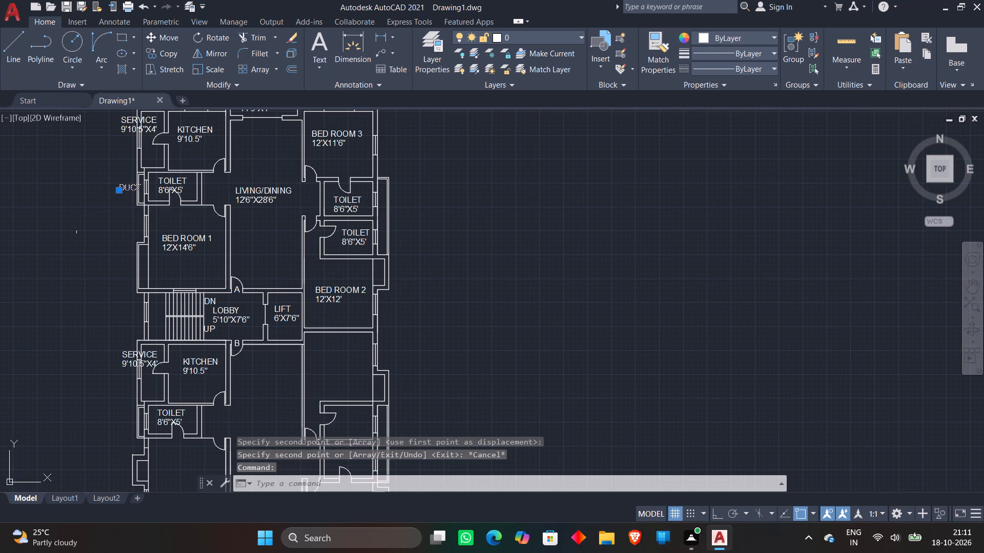
right_click(78, 231)
left_click(117, 311)
left_click(112, 193)
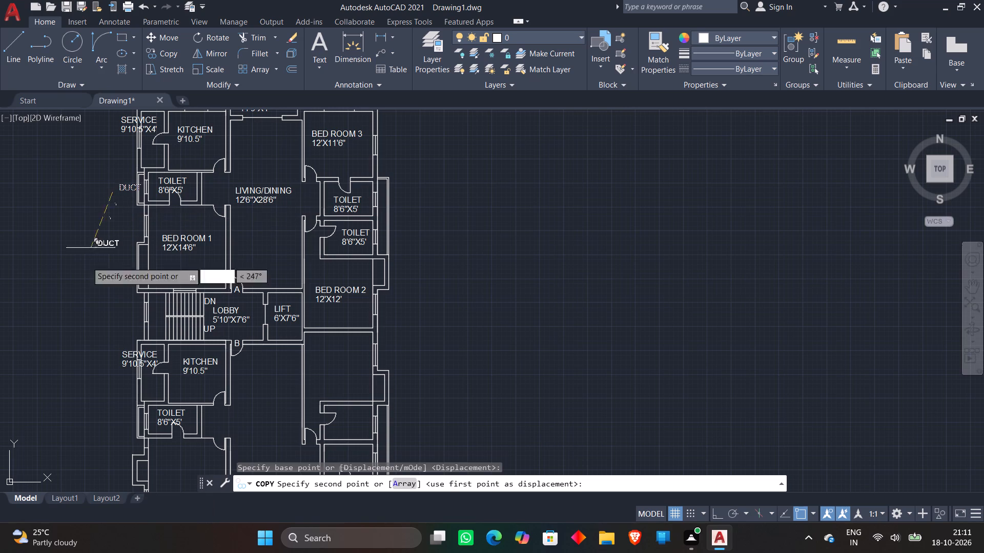
middle_click_drag(81, 340, 114, 271)
scroll(143, 352, "up", 3)
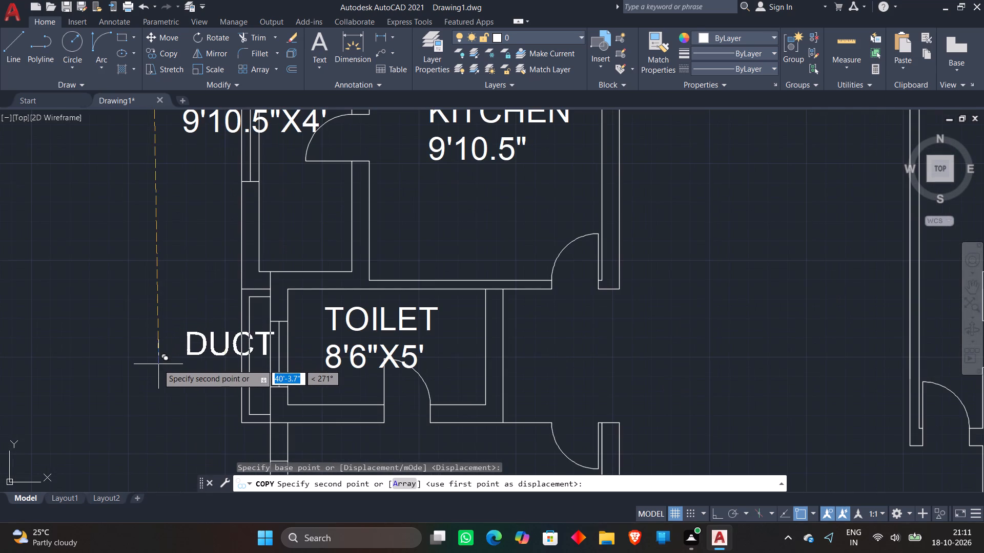
left_click(151, 370)
key("Escape")
Copy the LIVING/DINING label and its 12'6"X28'6" size into the lower apartment's large central room.
scroll(111, 339, "down", 3)
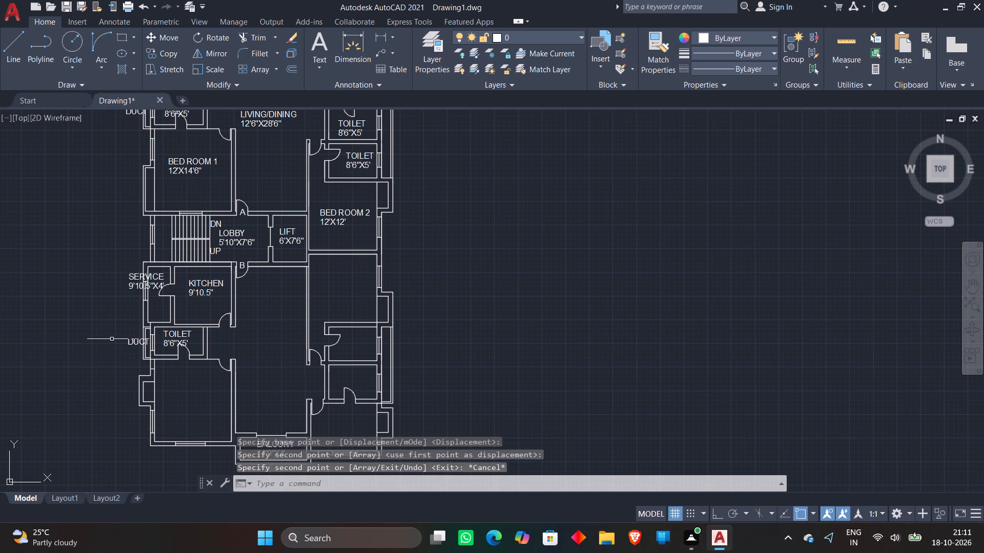
middle_click_drag(407, 262, 432, 287)
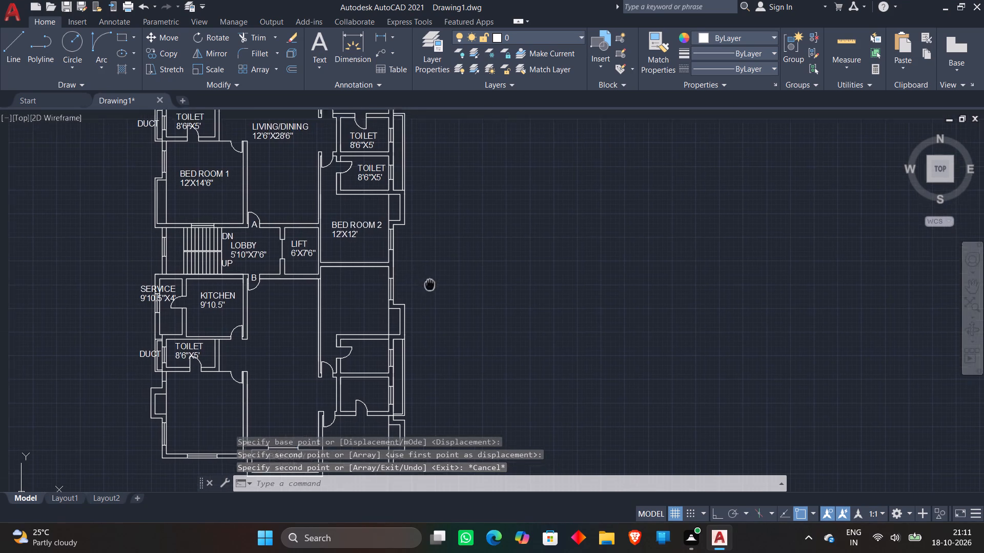
middle_click_drag(432, 287, 484, 332)
scroll(347, 171, "down", 1)
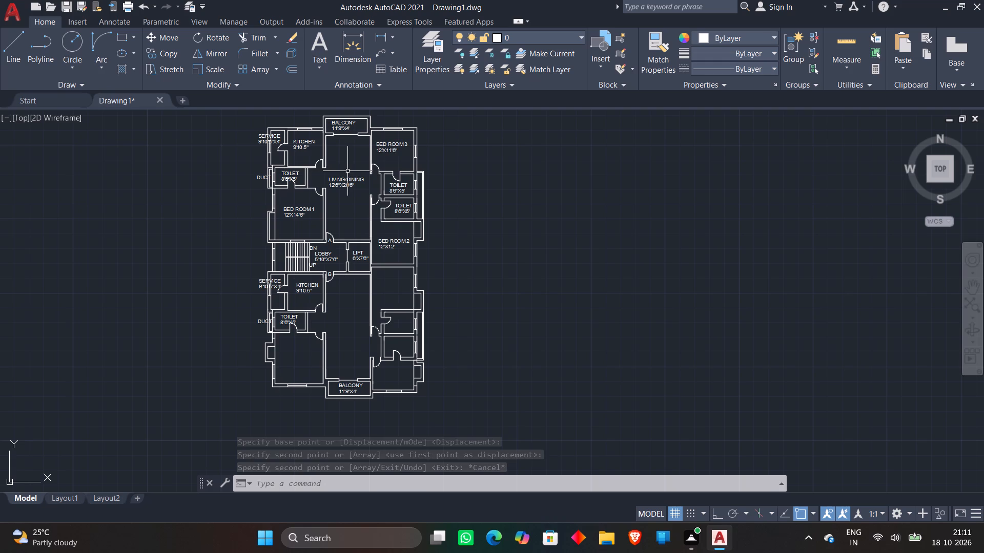
left_click(343, 179)
left_click(344, 186)
right_click(344, 186)
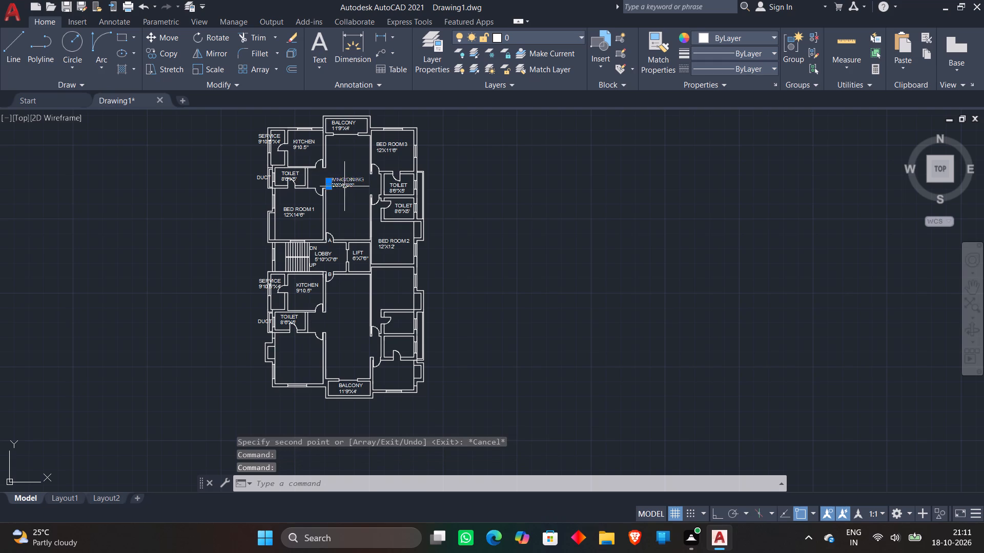
left_click(376, 293)
left_click(342, 185)
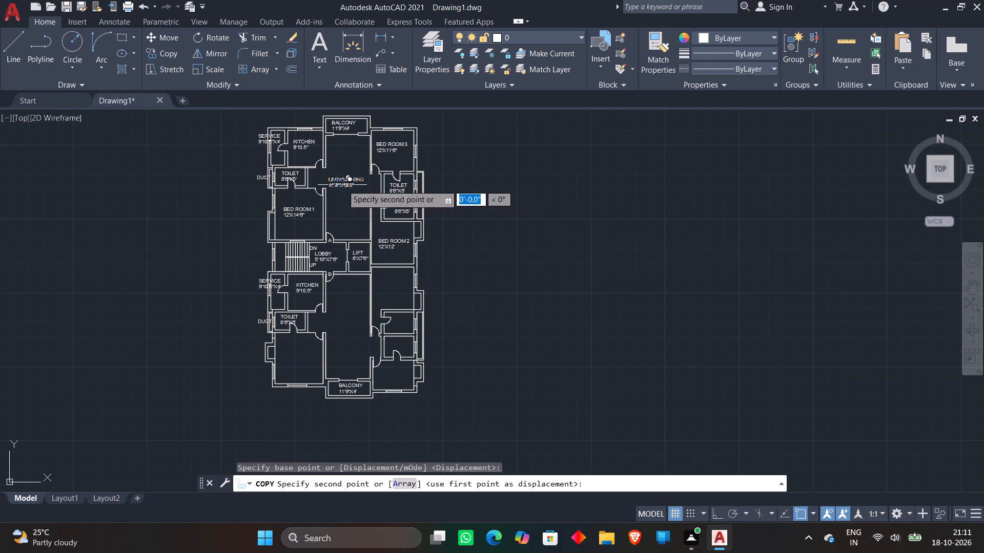
left_click(345, 326)
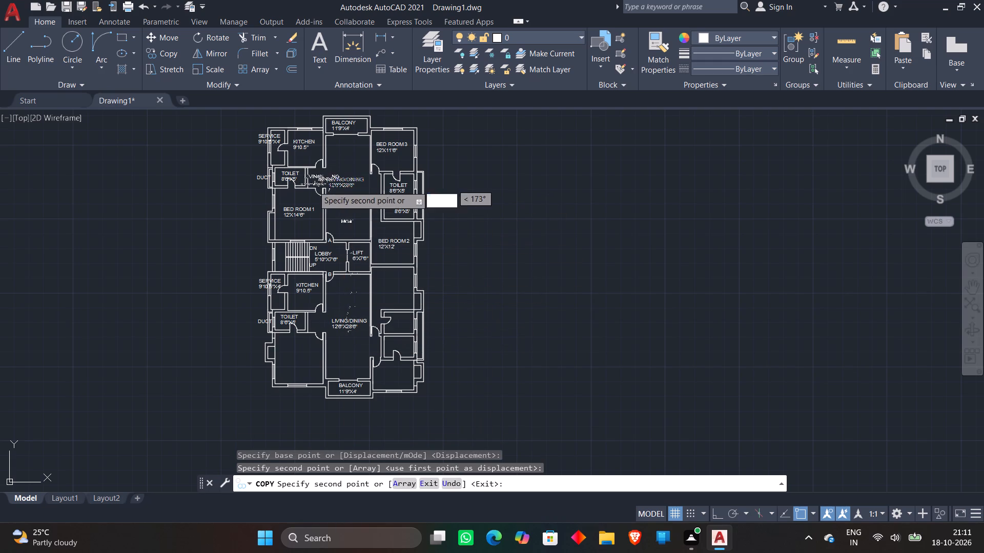
key("Escape")
Copy the BED ROOM 1 label and its 12'X14'6" size into the lower apartment's bedroom below the toilet next to the duct.
left_click(303, 207)
left_click(303, 217)
right_click(303, 217)
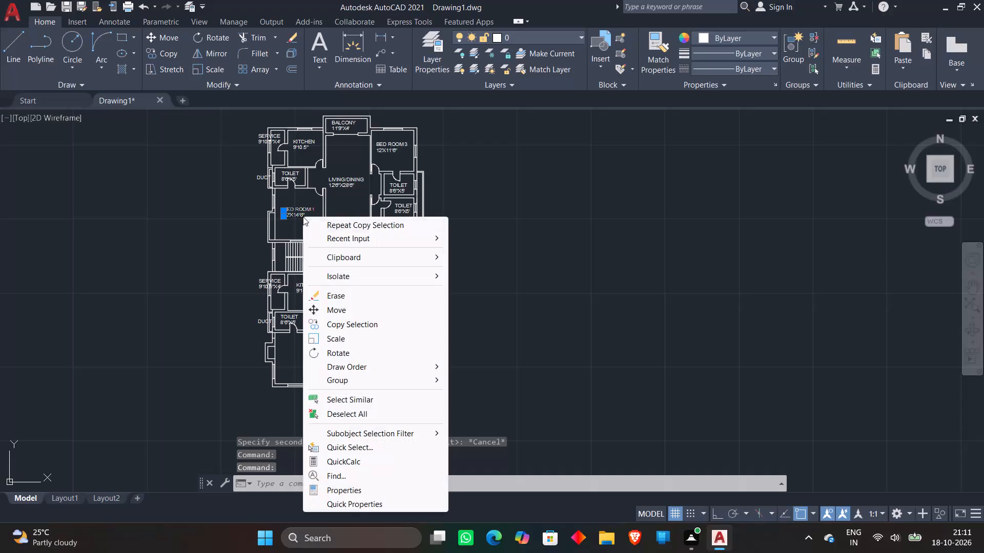
left_click(330, 323)
left_click(299, 218)
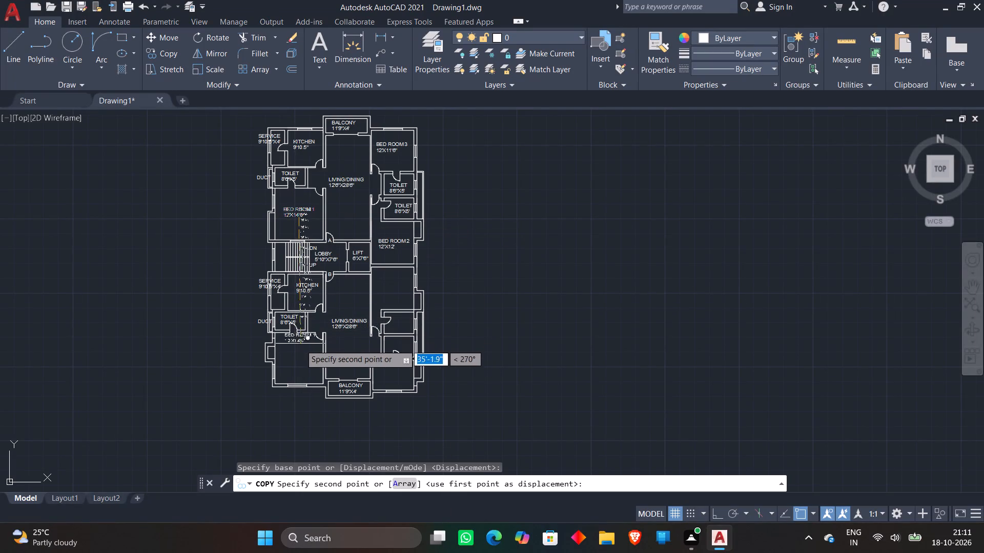
left_click(298, 357)
key("Escape")
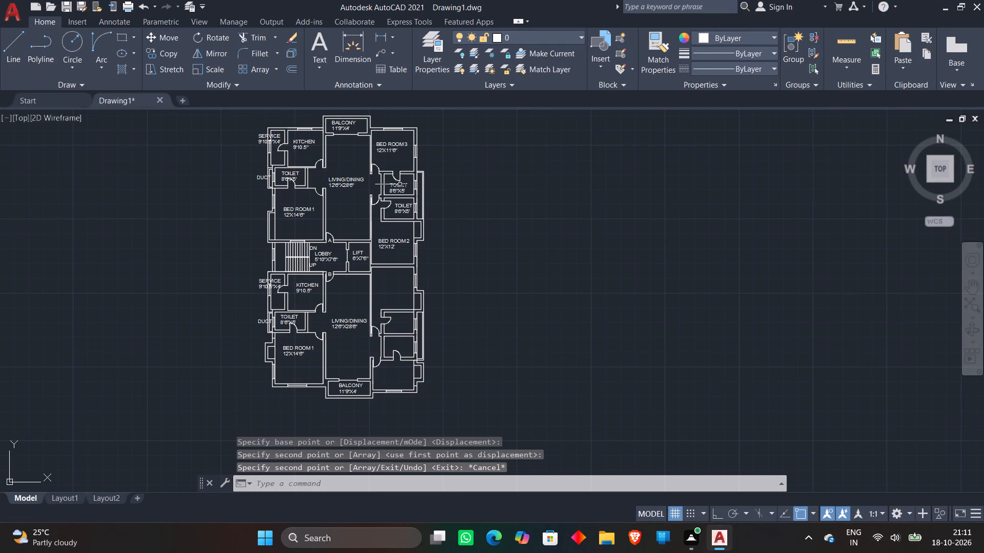
Copy the BED ROOM 2 label and its 12'X12' size into the lower apartment's bedroom directly below the upper bed room 2.
left_click(384, 236)
left_click(389, 248)
left_click(389, 240)
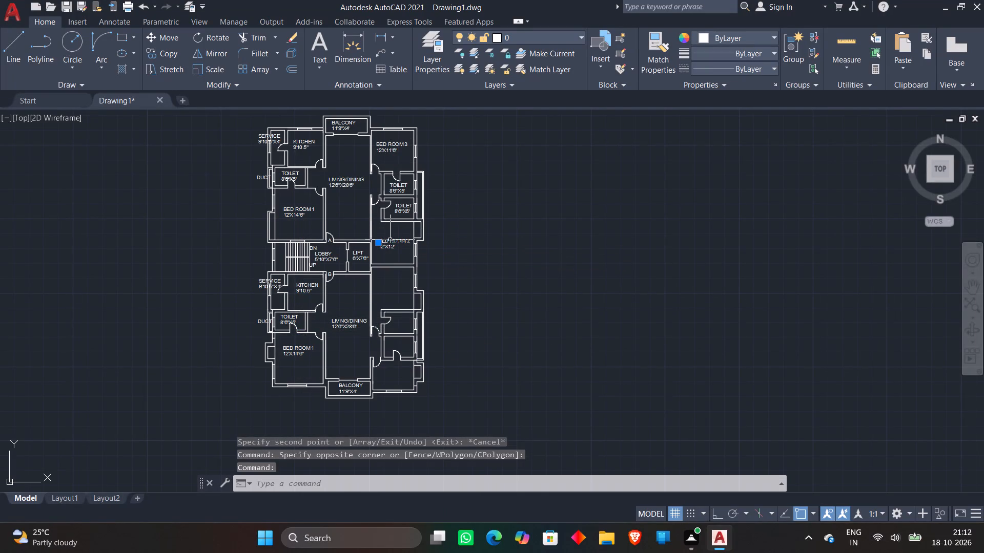
left_click(392, 245)
right_click(392, 245)
left_click(408, 334)
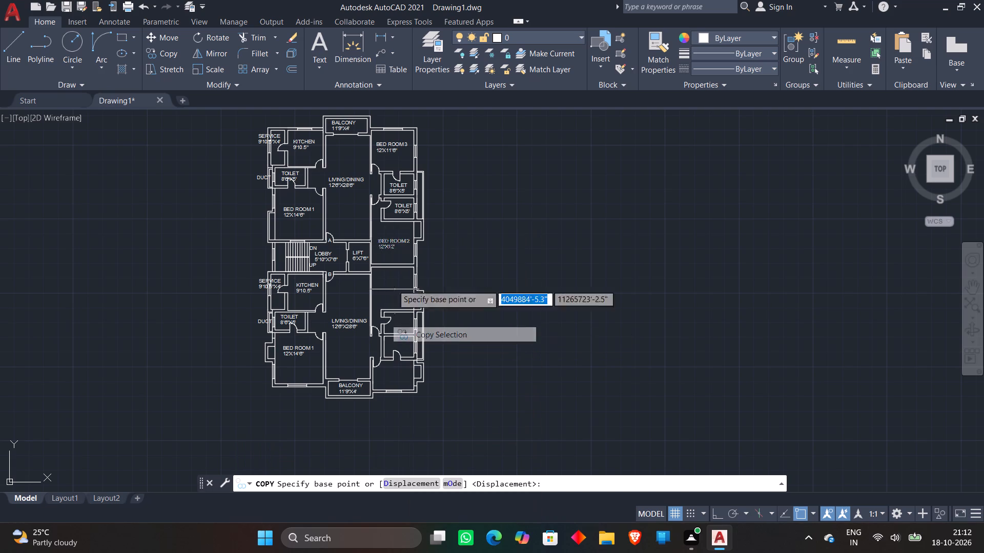
left_click(385, 248)
left_click(385, 292)
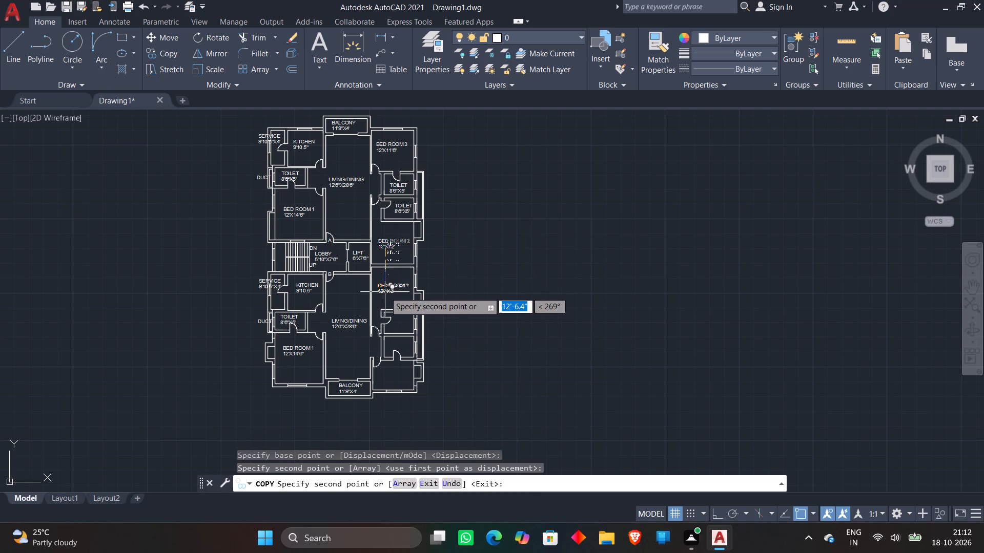
key("Escape")
Copy the TOILET label and its 8'6"X5' size from above the upper bed room 2 into the toilet just below the lower bed room 2.
left_click(400, 207)
left_click(400, 212)
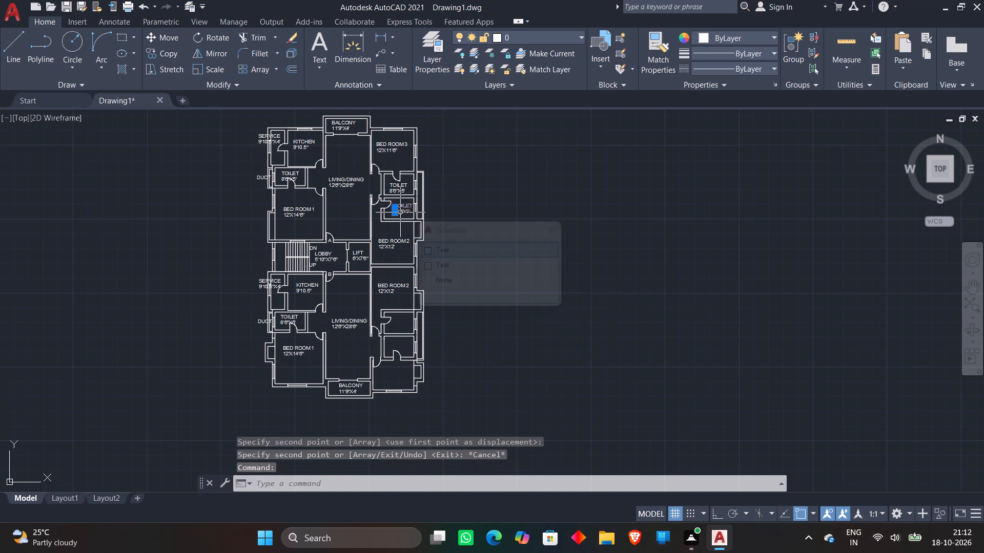
right_click(400, 212)
left_click(419, 318)
left_click(399, 200)
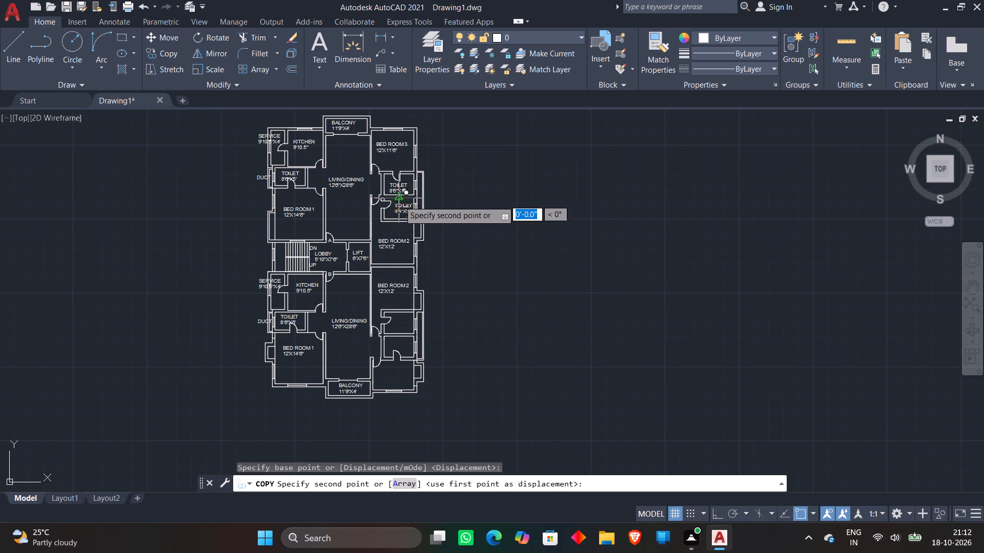
scroll(405, 317, "up", 2)
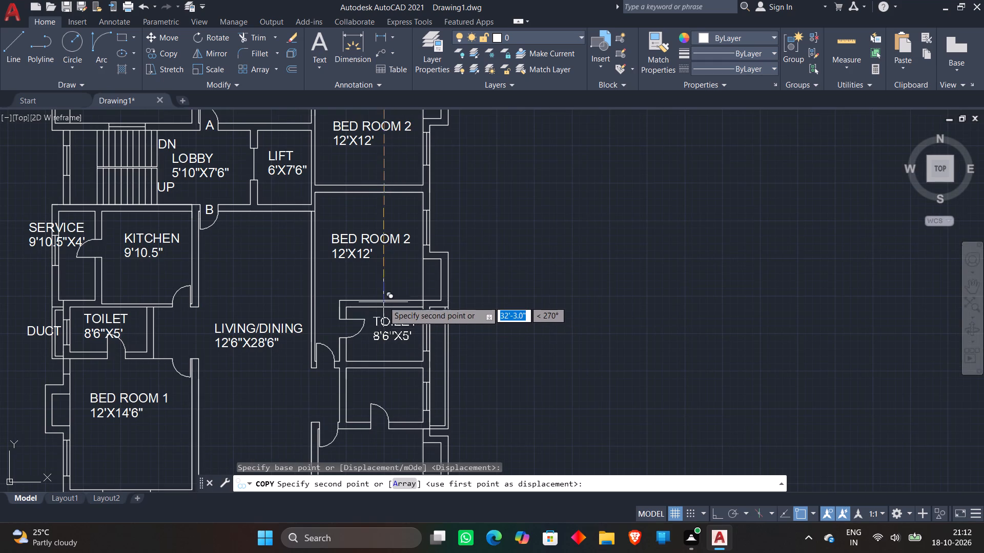
left_click(382, 302)
key("Escape")
scroll(382, 258, "down", 2)
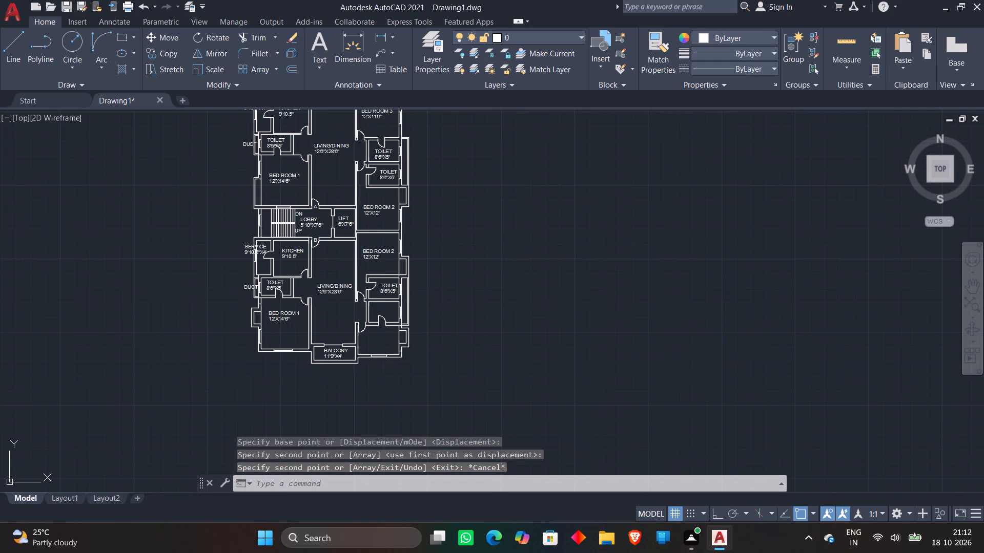
Copy the TOILET label and its 8'6"X5' size from below the upper bed room 3 into the lower apartment's remaining unlabelled toilet.
middle_click_drag(452, 190, 476, 221)
scroll(419, 184, "up", 1)
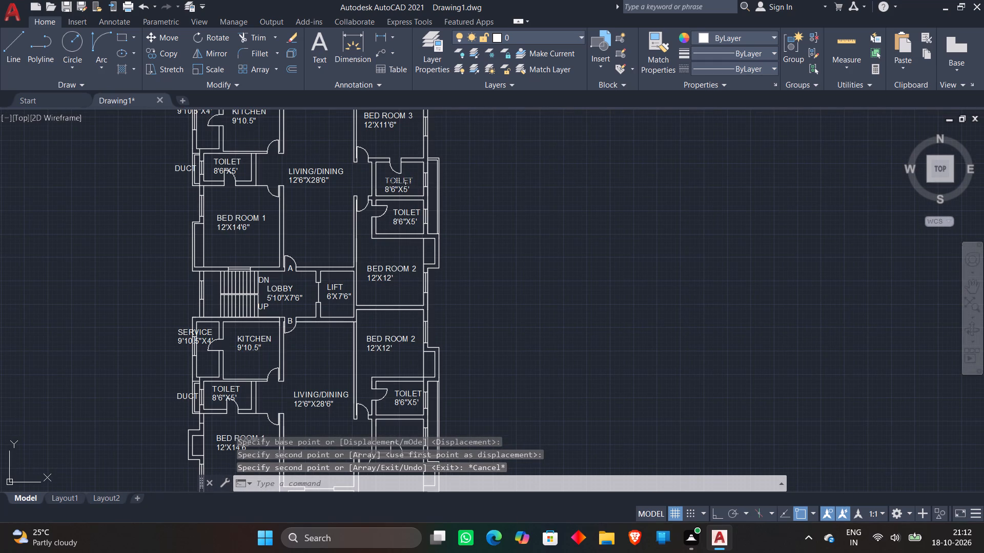
left_click(406, 181)
left_click(406, 184)
left_click(405, 190)
right_click(405, 186)
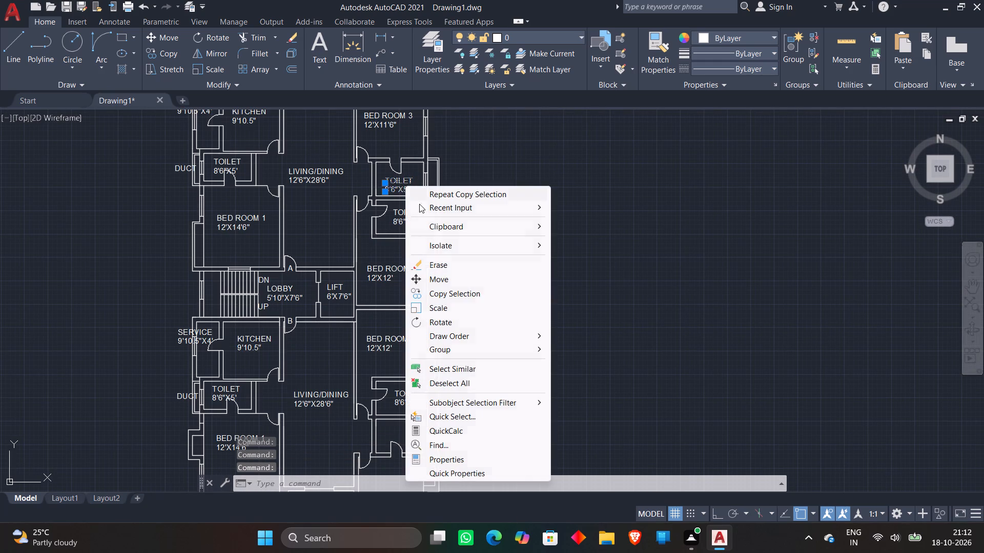
left_click(446, 297)
left_click(390, 184)
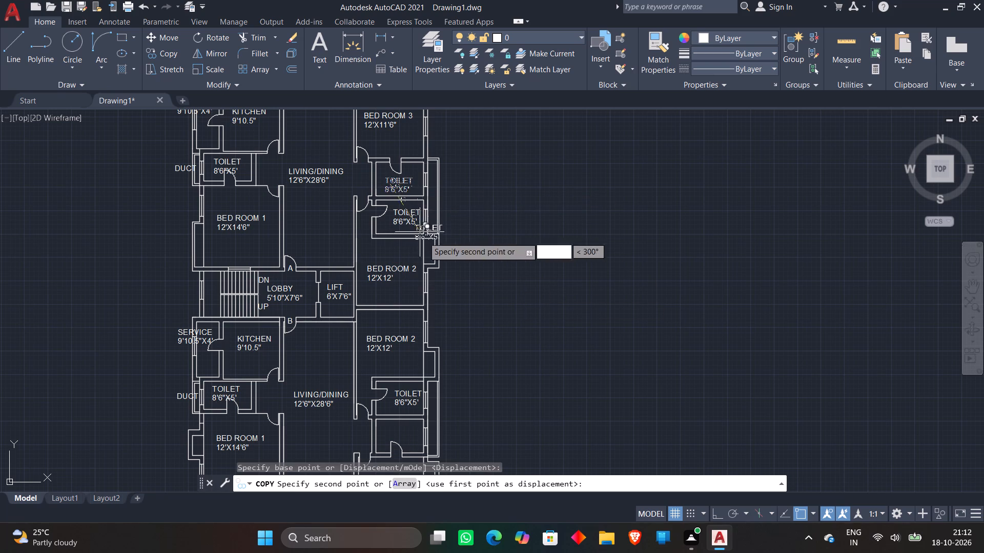
middle_click_drag(450, 271, 455, 139)
scroll(412, 291, "up", 2)
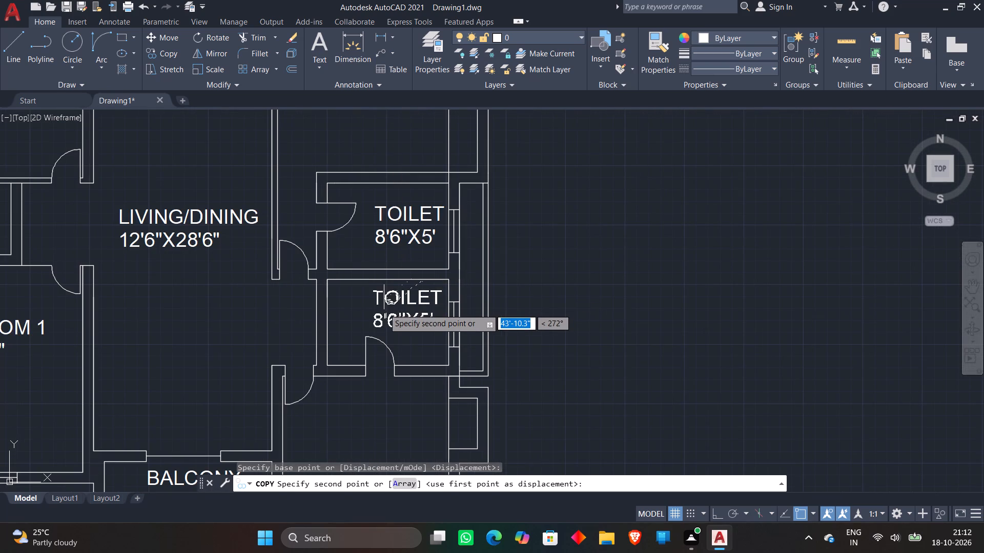
left_click(384, 311)
key("Escape")
Copy the BED ROOM 3 label and its 12'X11'6" size into the lower apartment's unlabelled bedroom beside the balcony.
scroll(536, 252, "down", 3)
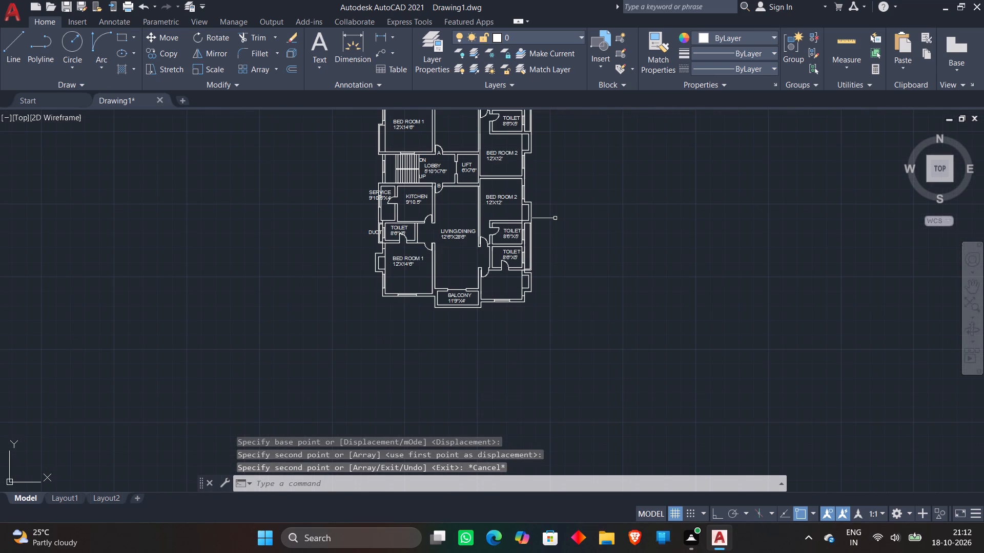
middle_click_drag(537, 169, 541, 288)
scroll(500, 182, "up", 2)
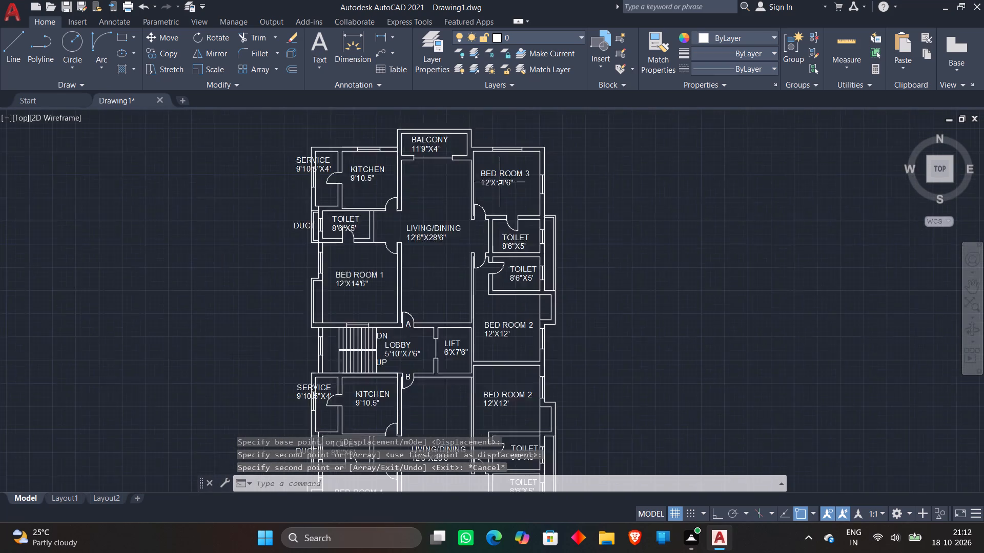
left_click(500, 164)
left_click(500, 180)
right_click(501, 180)
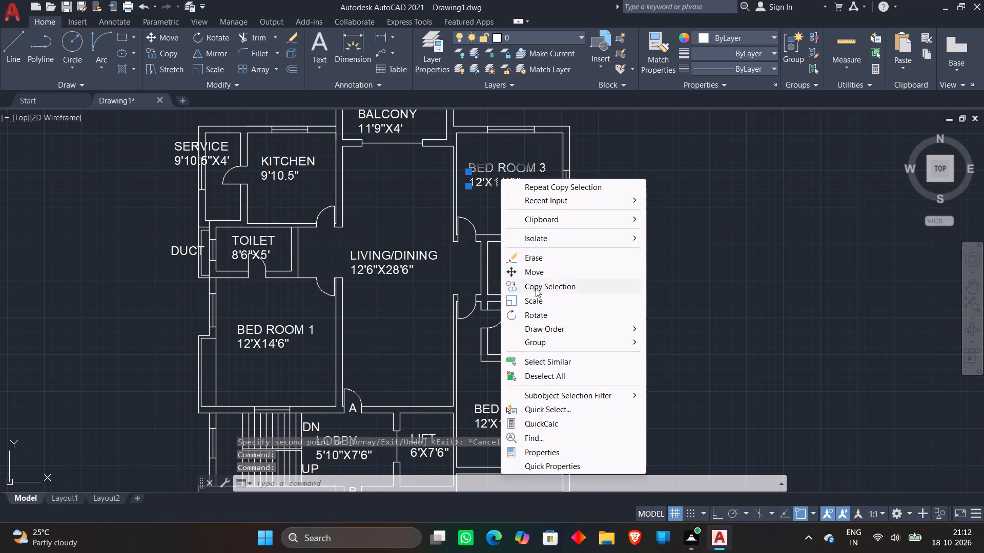
left_click(536, 288)
left_click(499, 174)
scroll(600, 242, "down", 2)
middle_click_drag(605, 260, 571, 172)
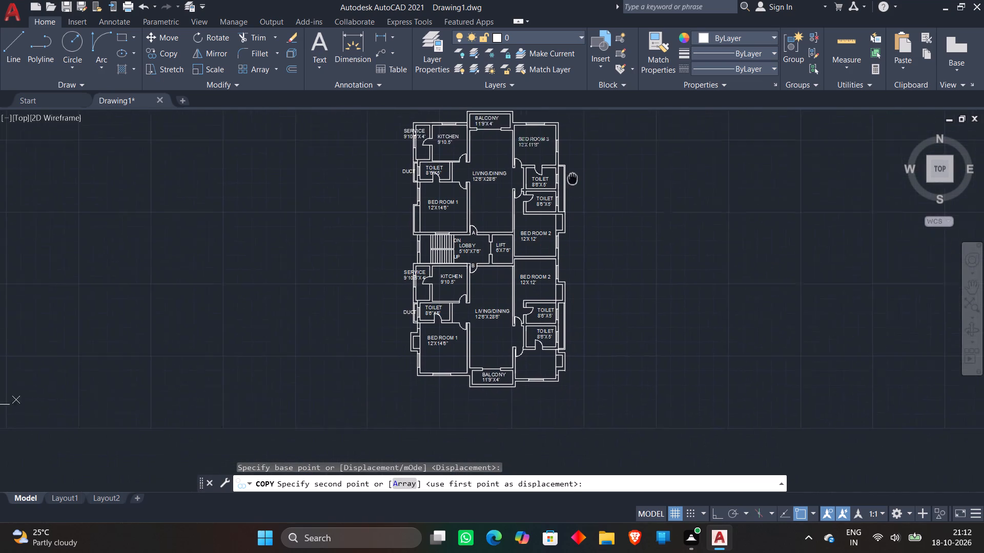
middle_click_drag(571, 172, 567, 146)
scroll(538, 321, "up", 2)
left_click(514, 341)
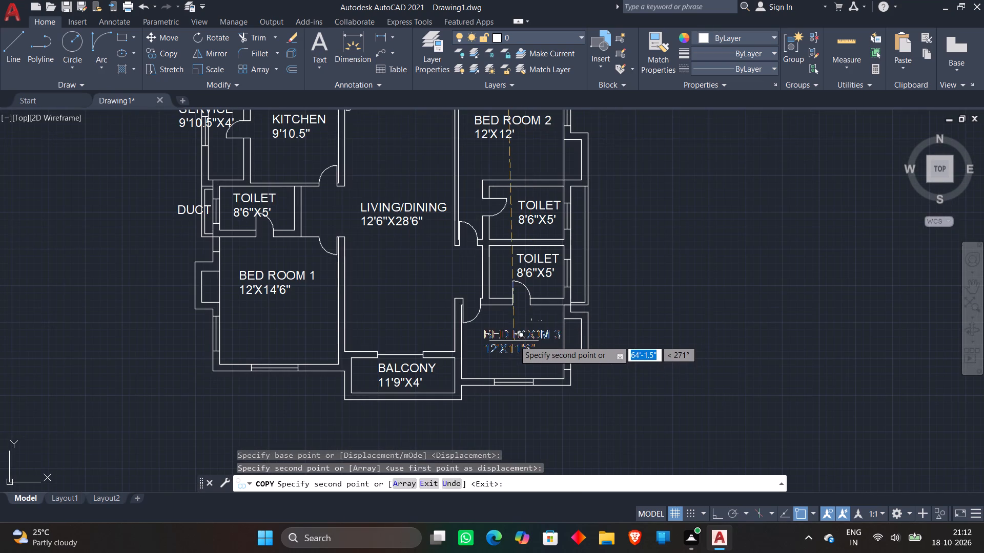
key("Escape")
Move the upper BALCONY label about 1' sideways toward the centre of the balcony.
scroll(634, 310, "down", 2)
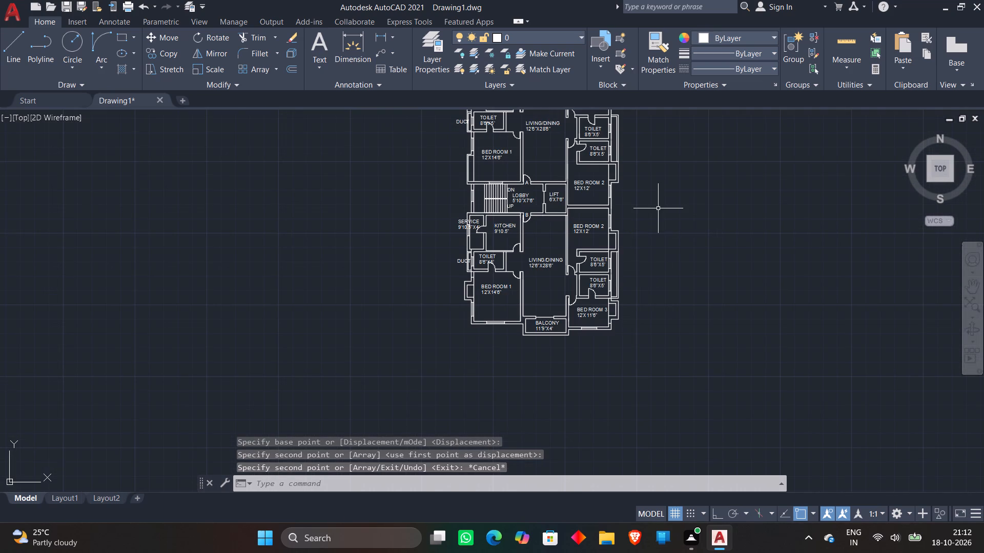
middle_click_drag(658, 208, 616, 273)
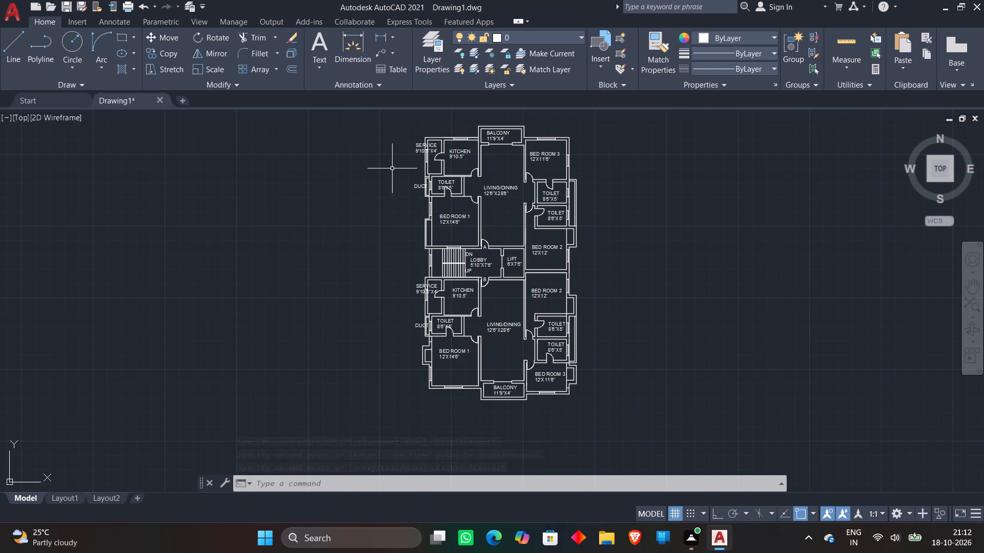
middle_click_drag(392, 168, 334, 229)
scroll(421, 167, "up", 2)
middle_click_drag(421, 167, 303, 185)
scroll(352, 217, "up", 2)
scroll(367, 247, "down", 1)
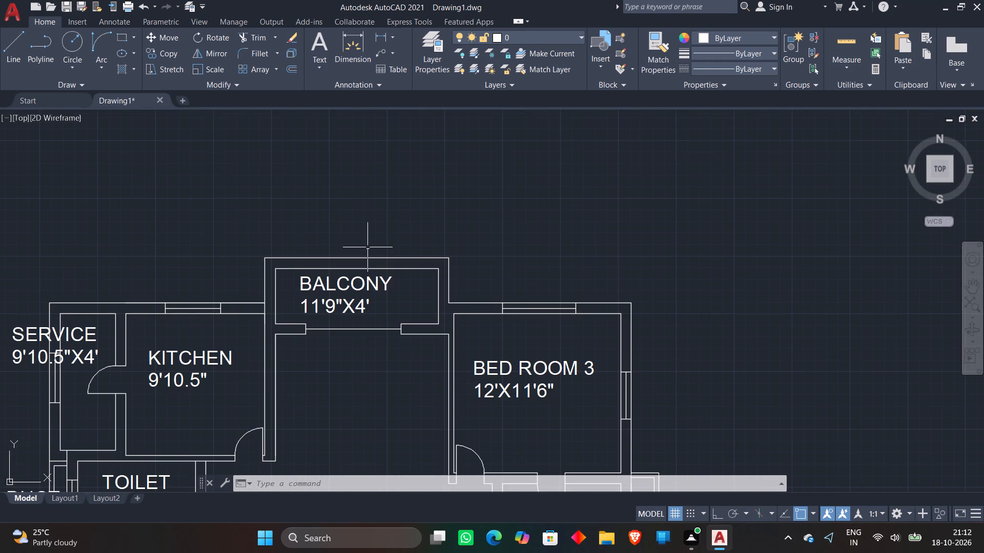
left_click(362, 283)
type("M")
key("space")
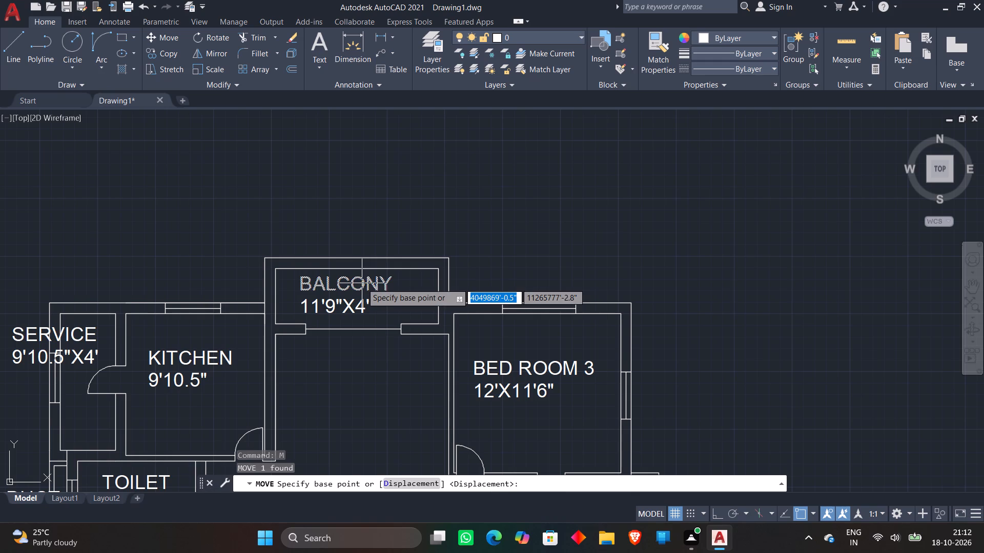
left_click(344, 284)
scroll(358, 284, "up", 1)
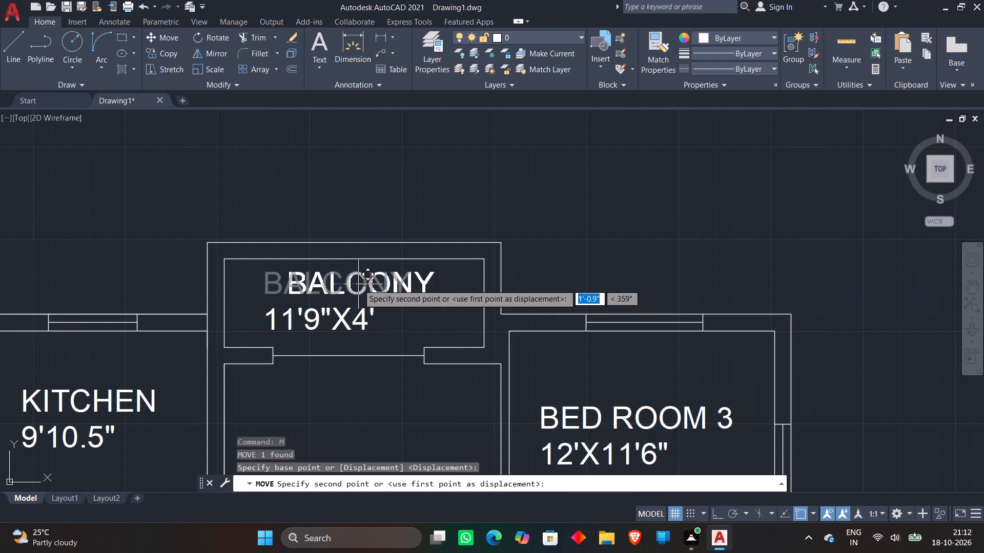
left_click(357, 286)
Move the upper balcony's 11'9"X4' size about 1'4" sideways so it is centred beneath the BALCONY label.
left_click(315, 321)
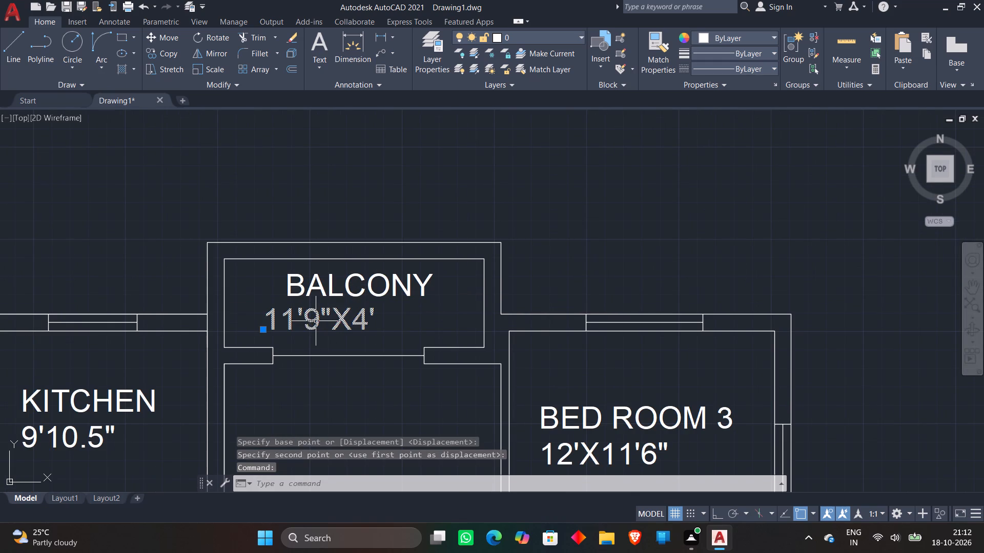
type("M")
key("space")
left_click(317, 322)
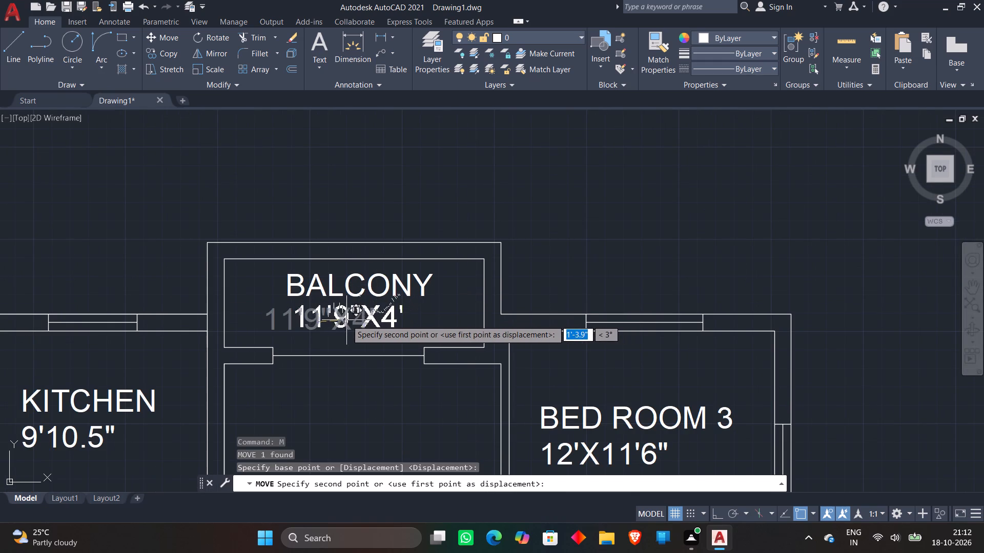
scroll(347, 320, "up", 1)
left_click(347, 320)
Change the size text under the upper apartment's KITCHEN label to 10'X10'3".
scroll(369, 281, "down", 3)
middle_click_drag(258, 350, 281, 325)
scroll(279, 313, "up", 2)
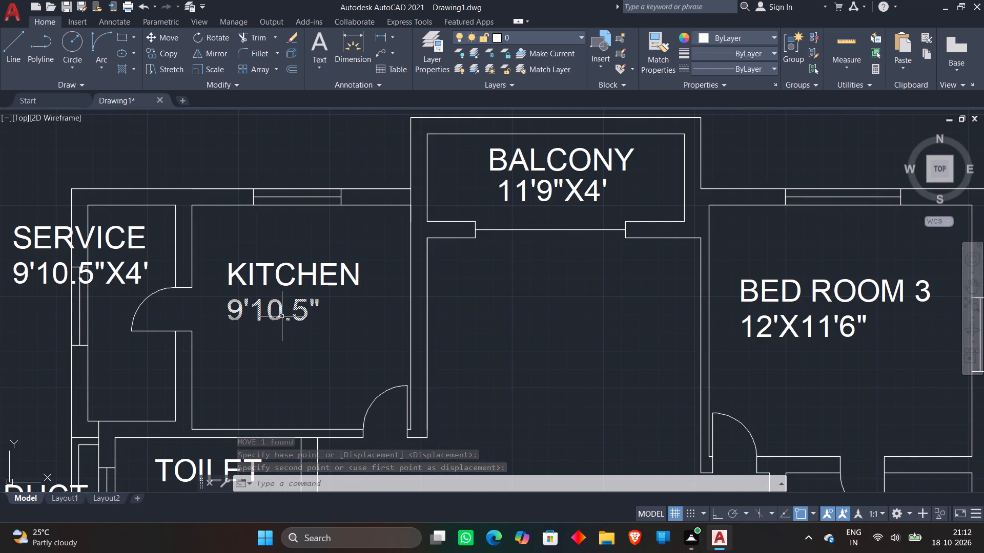
left_click(282, 316)
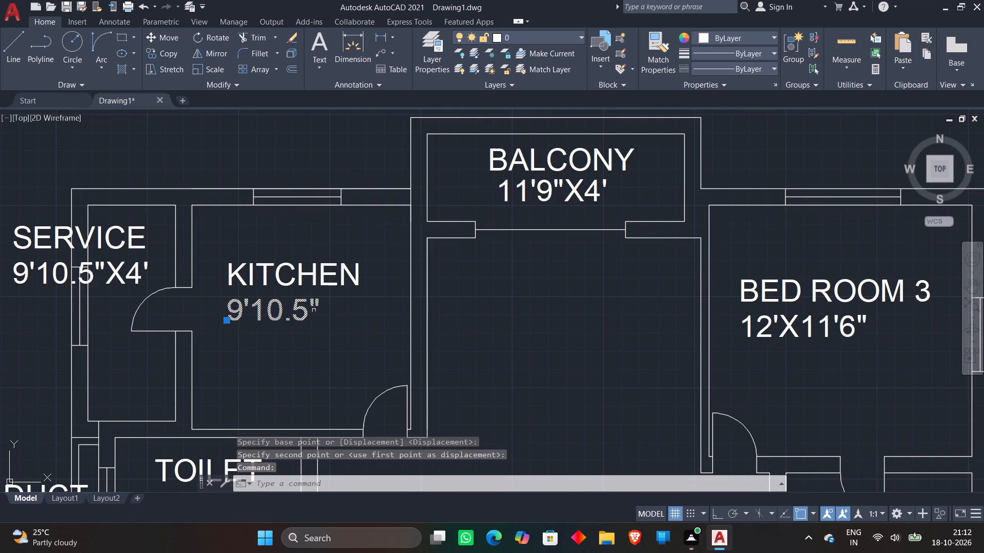
double_click(310, 311)
double_click(301, 313)
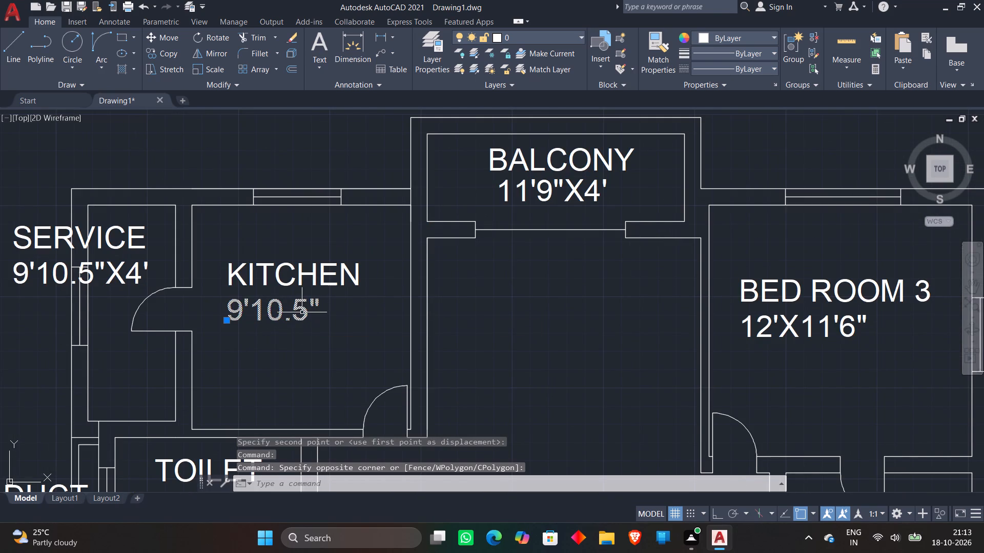
double_click(303, 312)
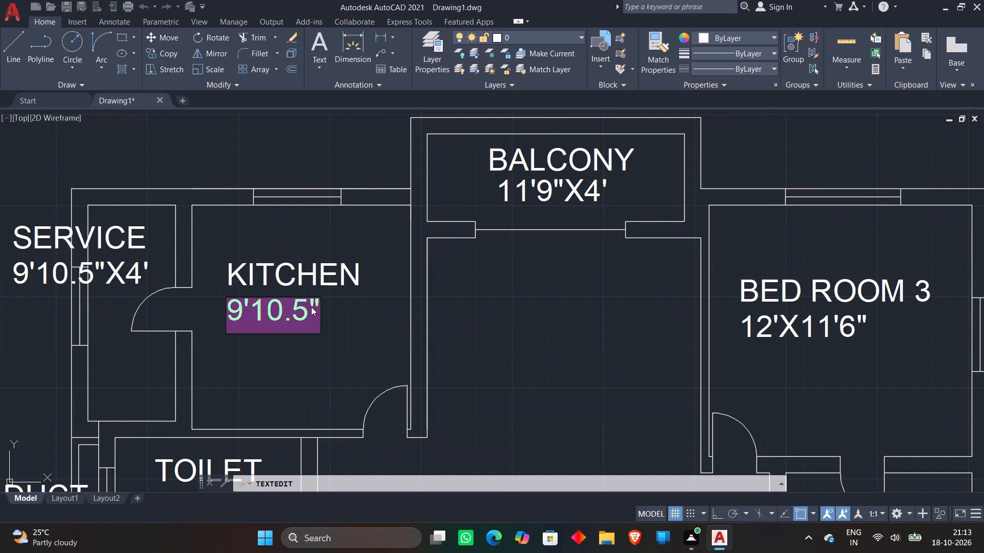
left_click(316, 309)
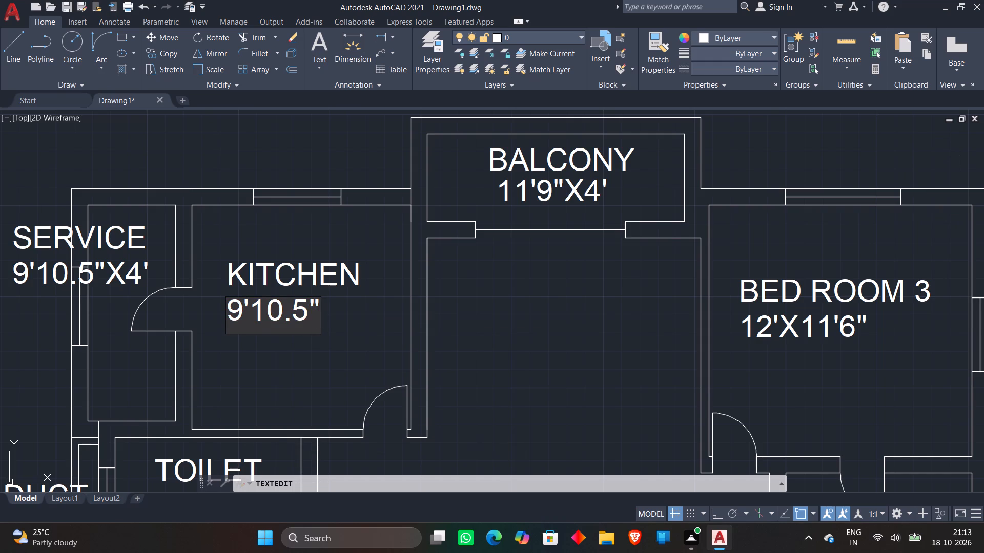
scroll(316, 309, "down", 3)
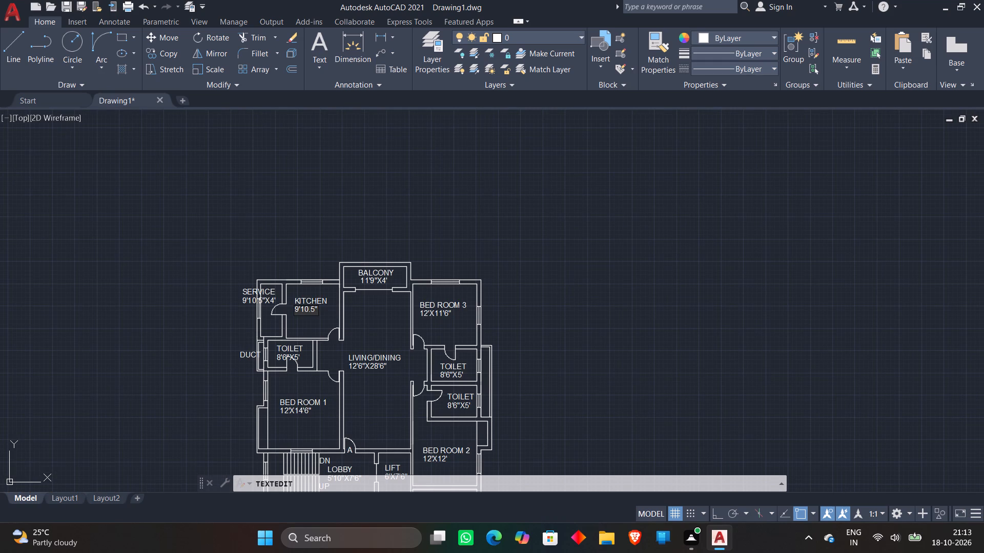
scroll(316, 309, "up", 2)
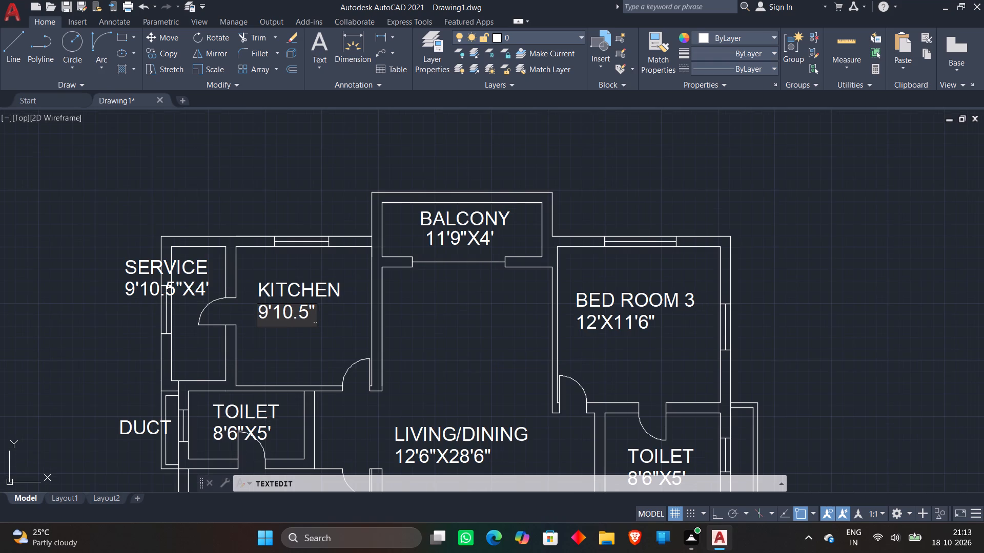
key("BackSpace")
key("BackSpace")
key("BackSpace")
key("BackSpace")
key("BackSpace")
key("BackSpace")
key("BackSpace")
type("10'X")
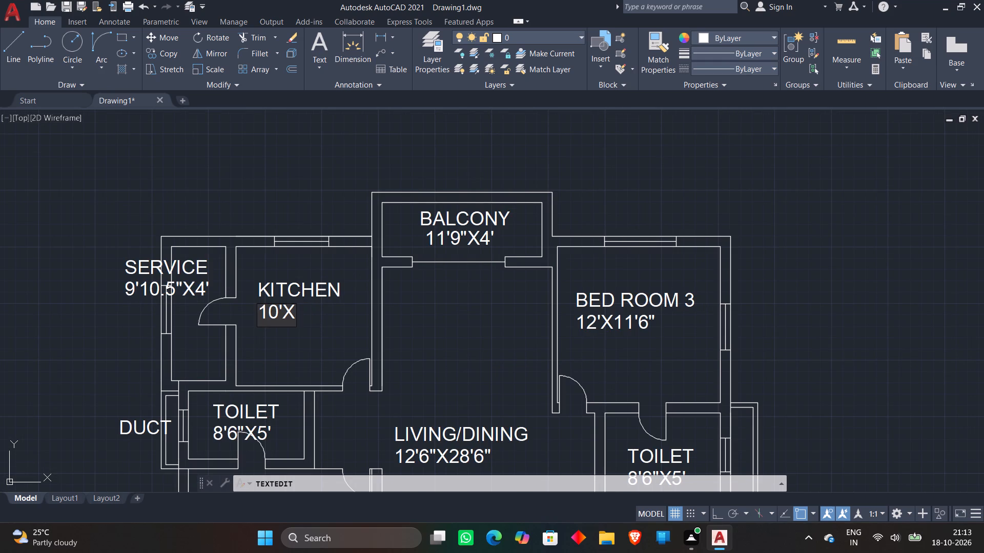
type("10'3\"")
left_click(322, 355)
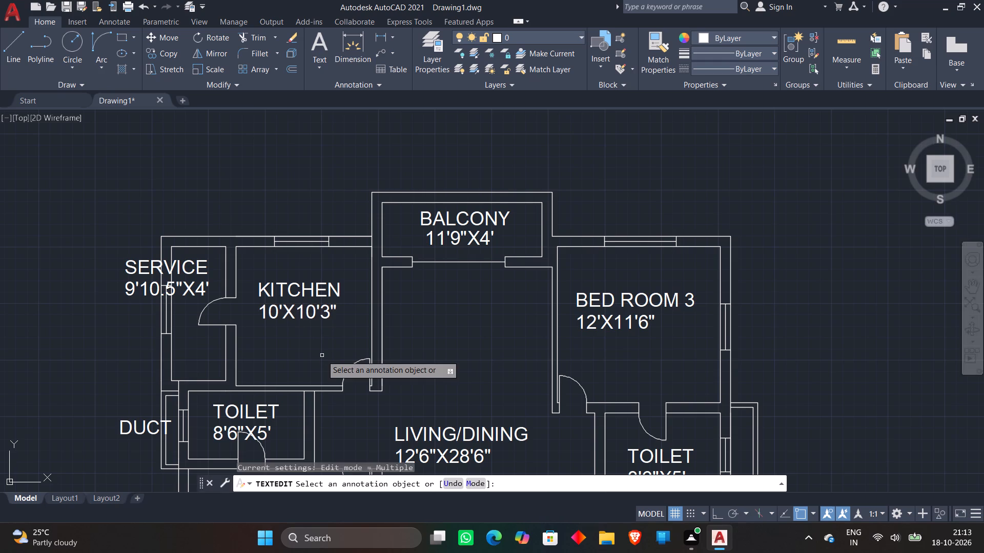
key("Escape")
Change the size text under the lower apartment's KITCHEN label to 10'X10'3".
scroll(338, 326, "down", 2)
middle_click_drag(386, 415, 386, 415)
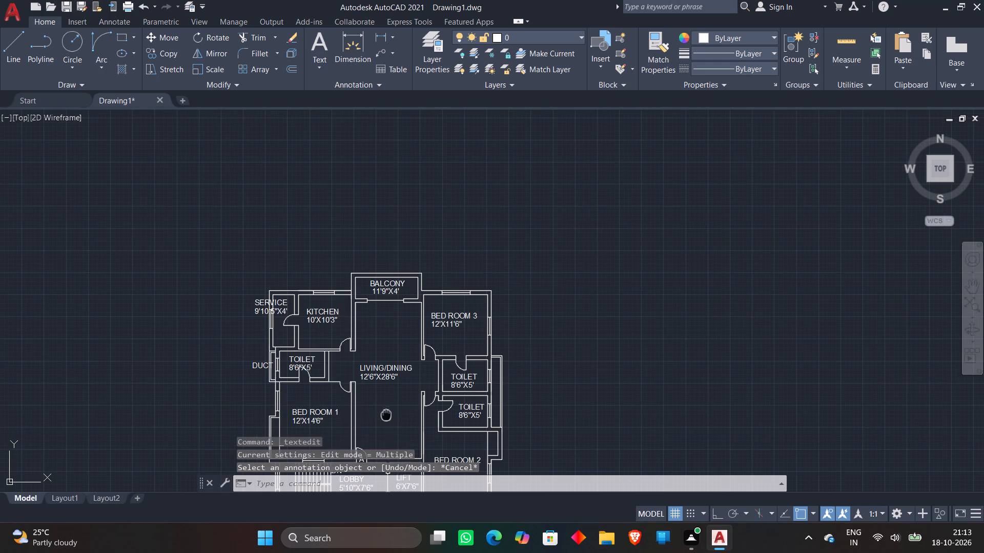
middle_click_drag(386, 415, 433, 284)
scroll(405, 411, "up", 2)
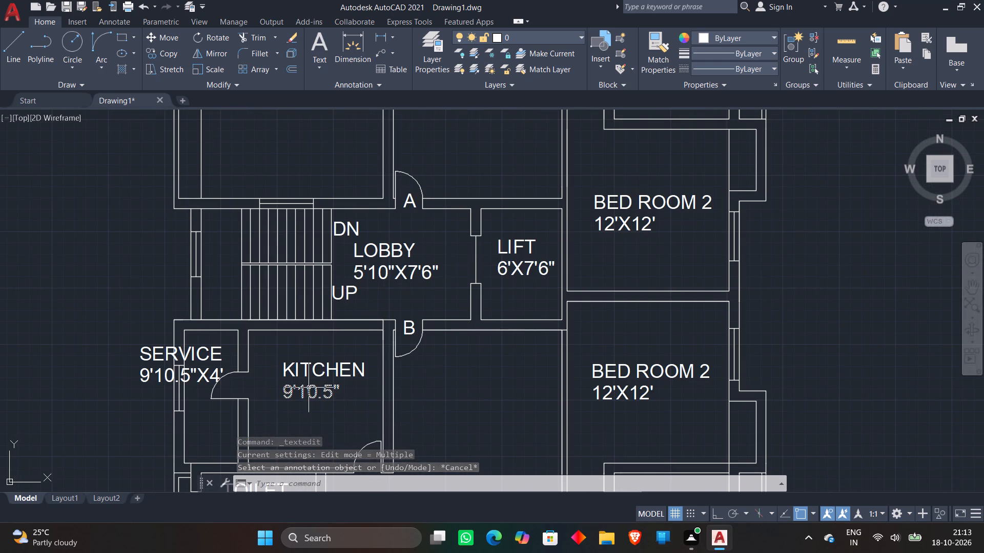
double_click(309, 388)
scroll(312, 388, "up", 2)
key("BackSpace")
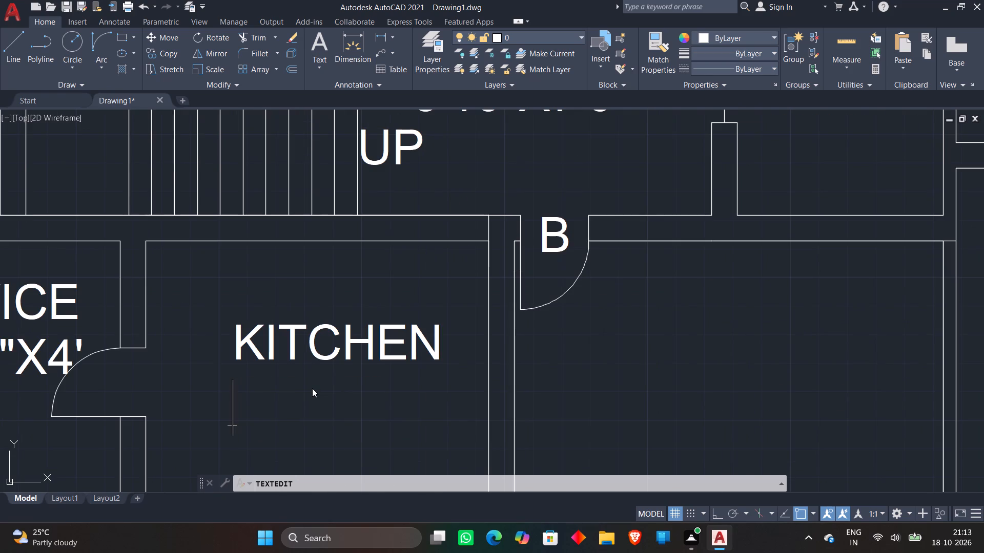
type("10'X10'3\"")
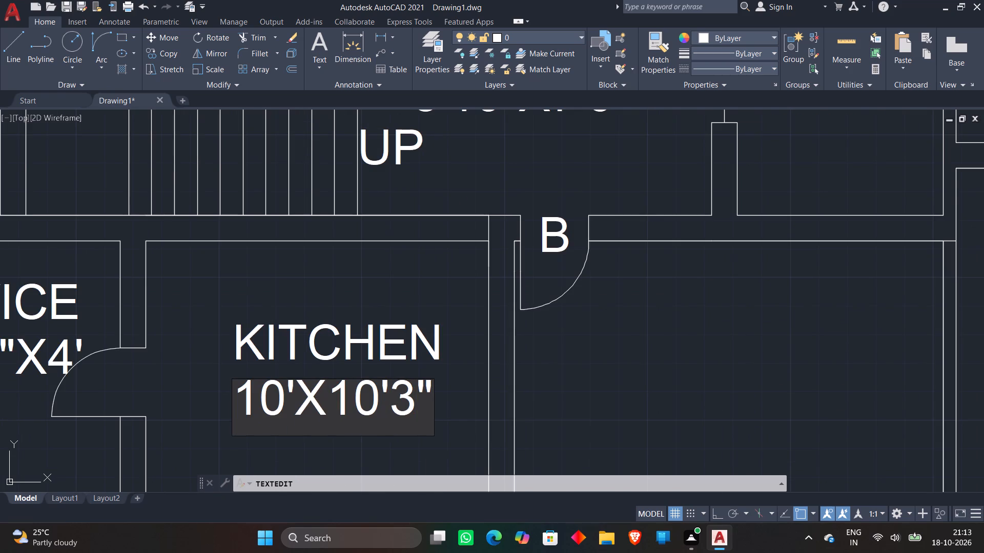
left_click(324, 291)
key("Escape")
Move the 12'X11'6" size of the upper apartment's BED ROOM 3 about 1'5" sideways so it is centred beneath its label.
scroll(316, 291, "down", 2)
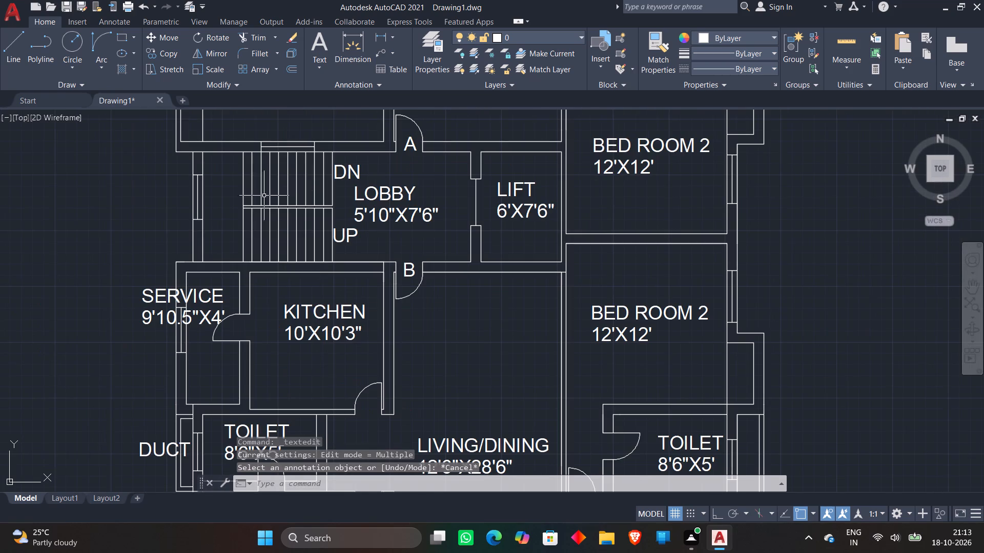
scroll(147, 234, "down", 1)
middle_click_drag(147, 234, 177, 363)
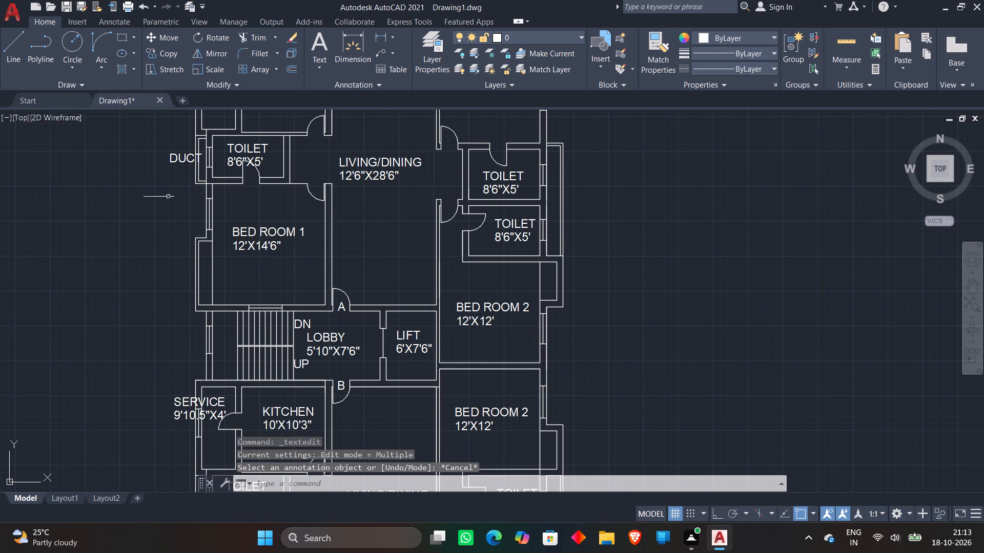
middle_click_drag(135, 194, 160, 328)
scroll(301, 214, "up", 1)
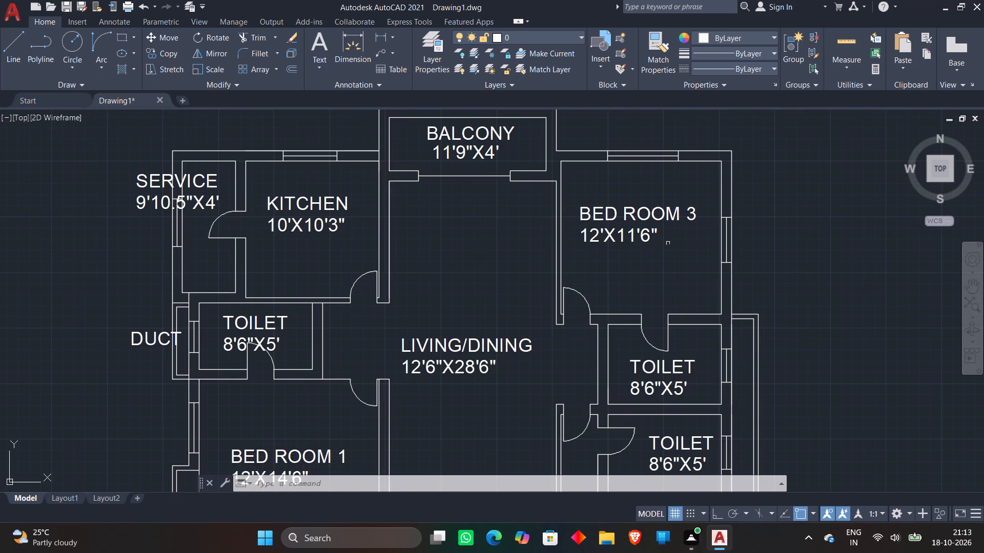
middle_click_drag(668, 243, 614, 263)
scroll(614, 263, "up", 1)
left_click(580, 254)
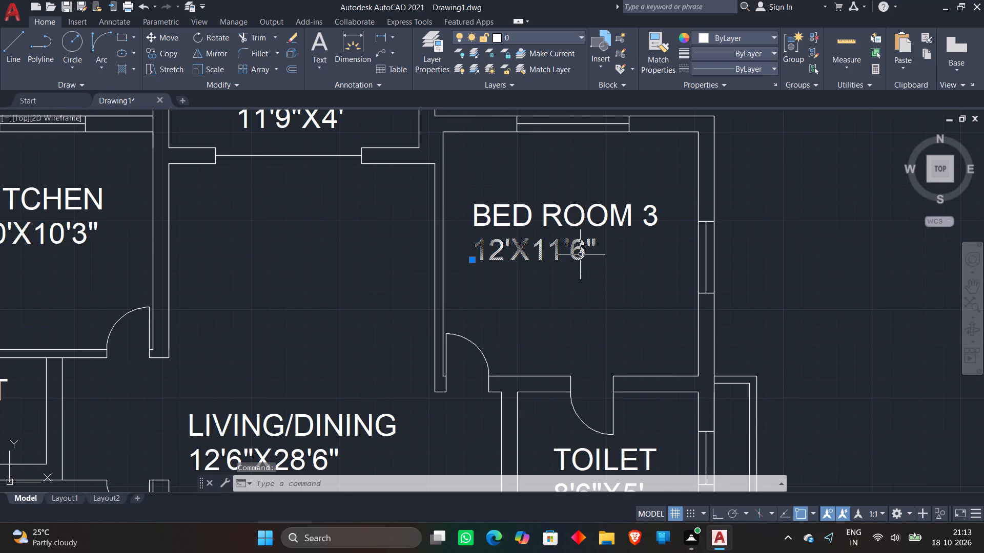
type("M")
key("space")
left_click(524, 257)
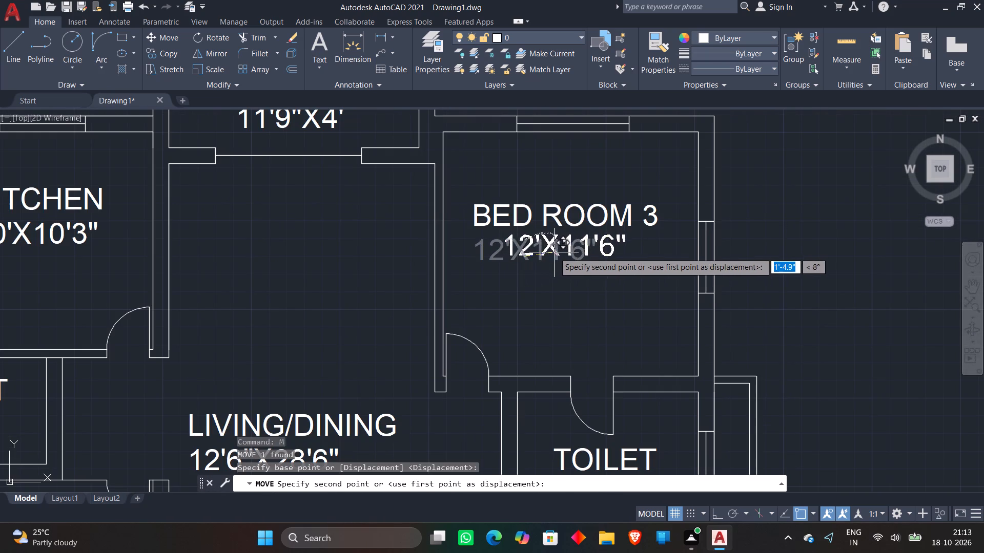
left_click(554, 252)
Rotate the upper apartment's SERVICE label and its 9'10.5"X4' size together by 90° so they read vertically.
scroll(555, 171, "down", 2)
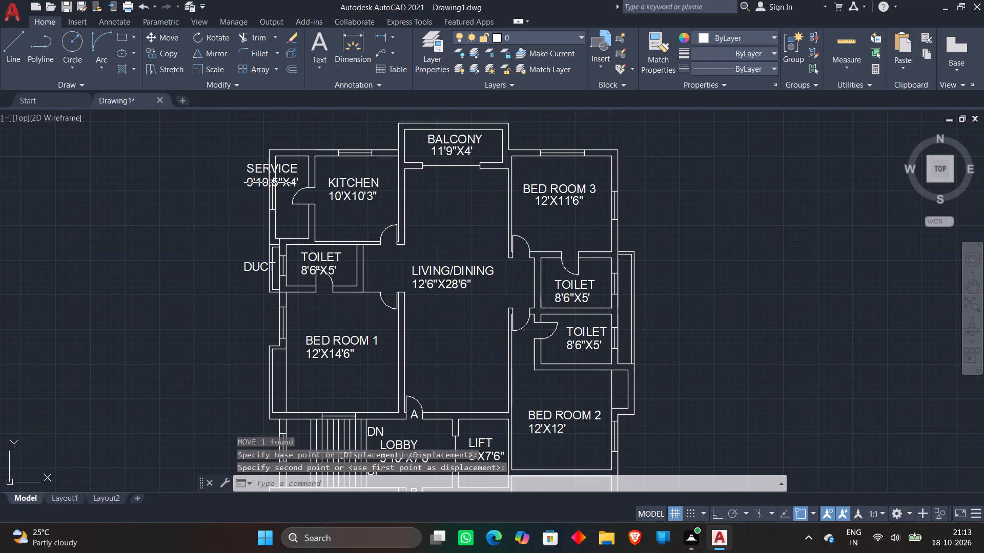
left_click(249, 167)
left_click(247, 181)
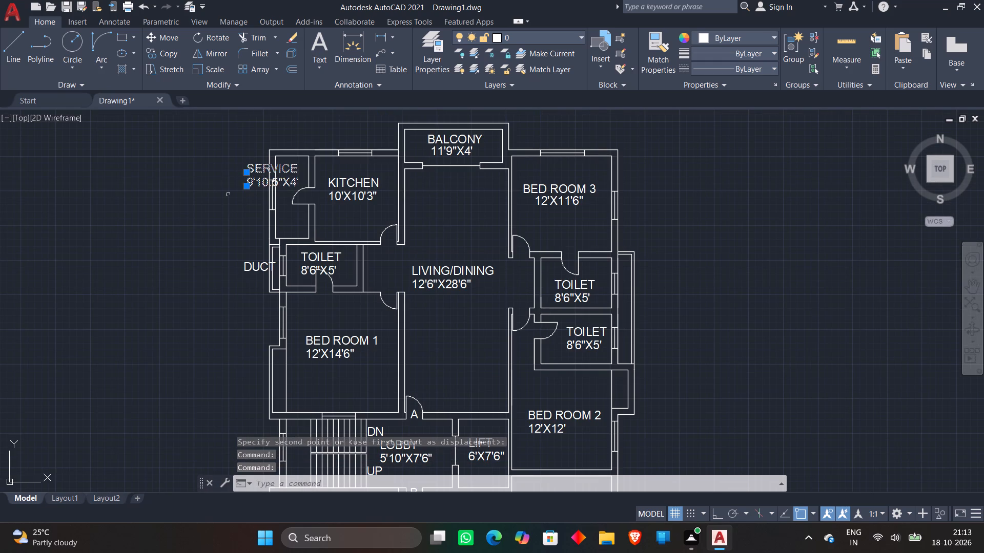
right_click(212, 210)
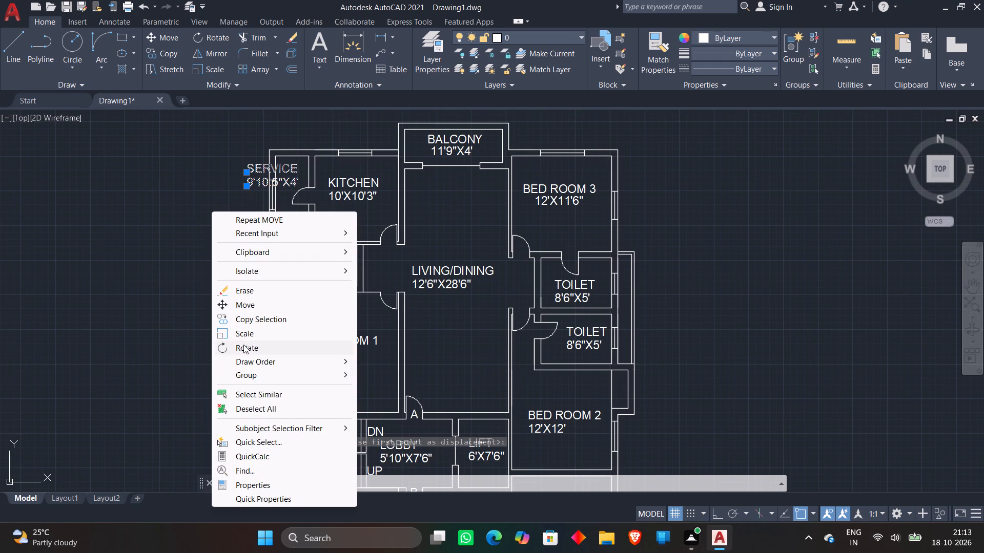
left_click(243, 345)
left_click(244, 206)
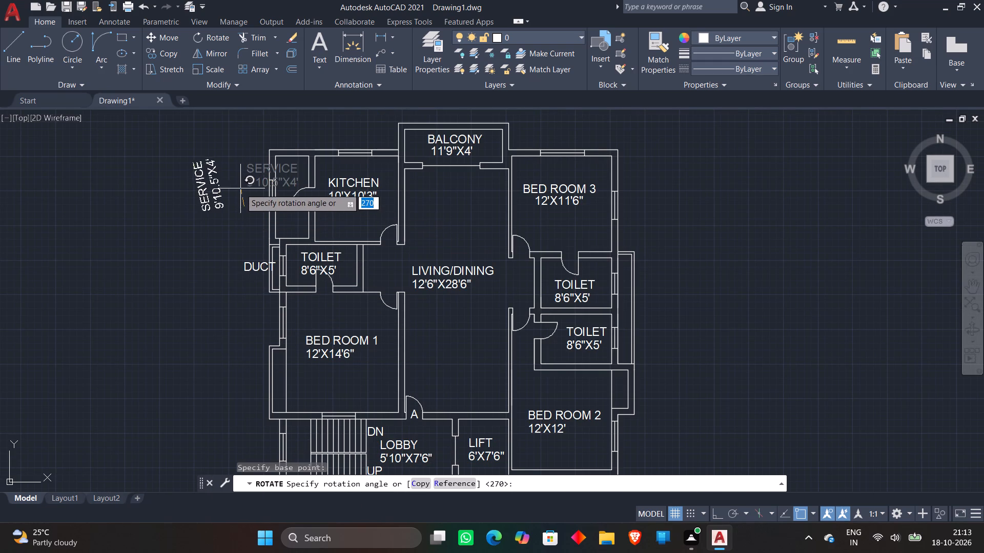
key("F8")
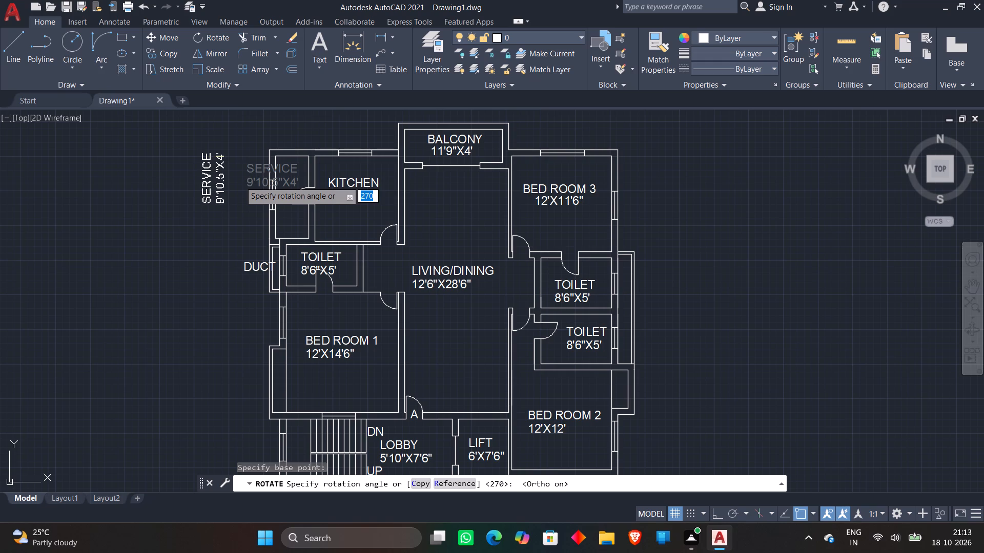
left_click(231, 185)
key("Escape")
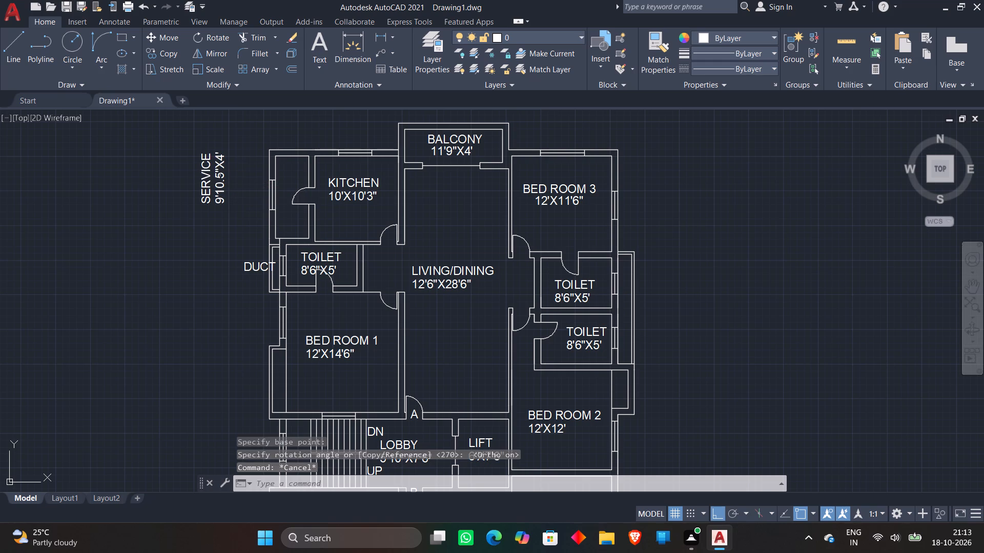
Move the vertical SERVICE label and its size from outside the plan into the upper apartment's service room.
left_click(201, 174)
left_click(216, 171)
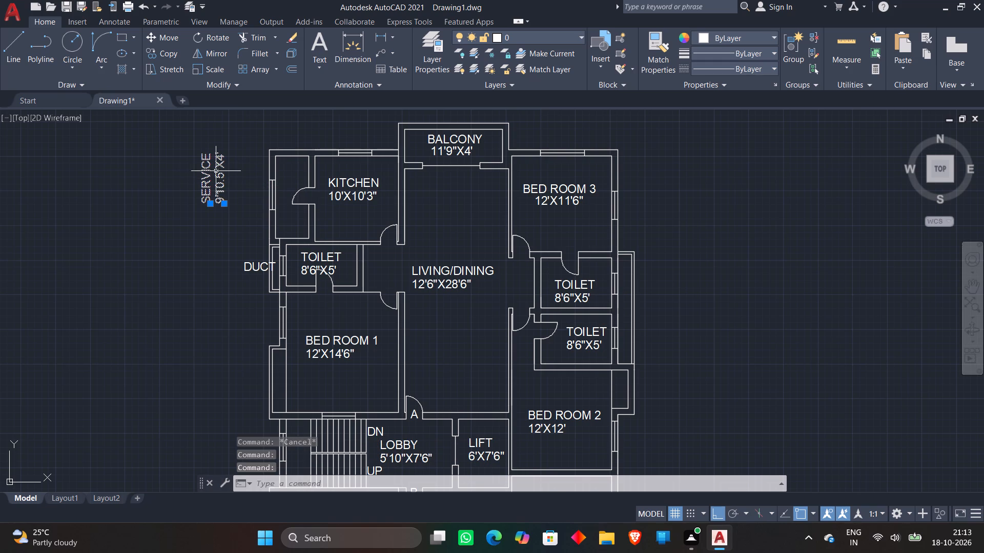
key("m")
key("space")
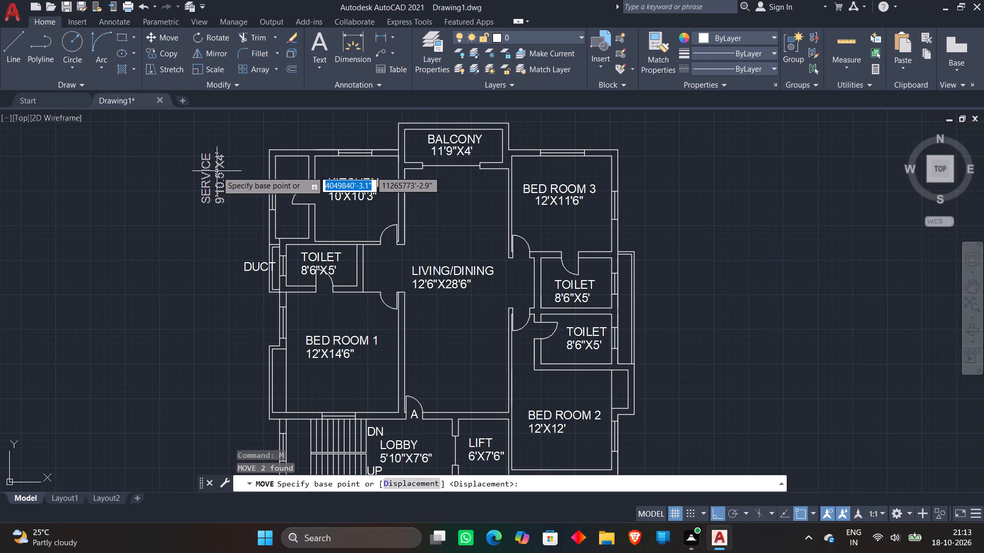
left_click(212, 179)
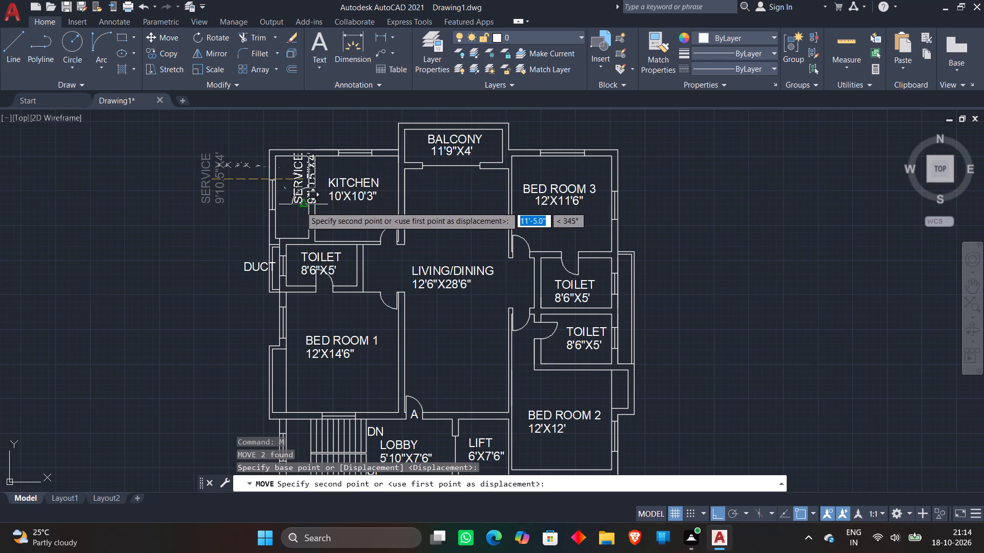
scroll(299, 206, "up", 1)
key("F8")
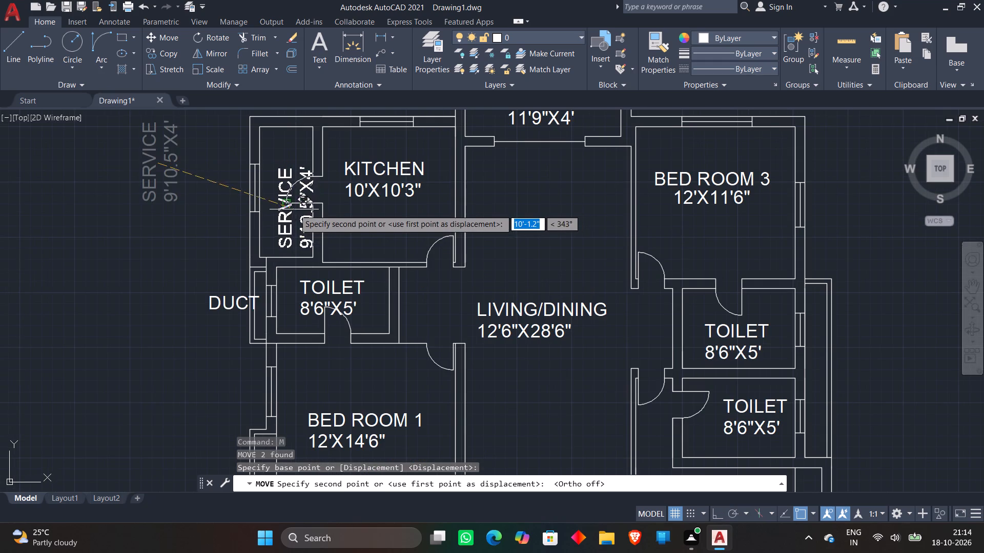
left_click(288, 192)
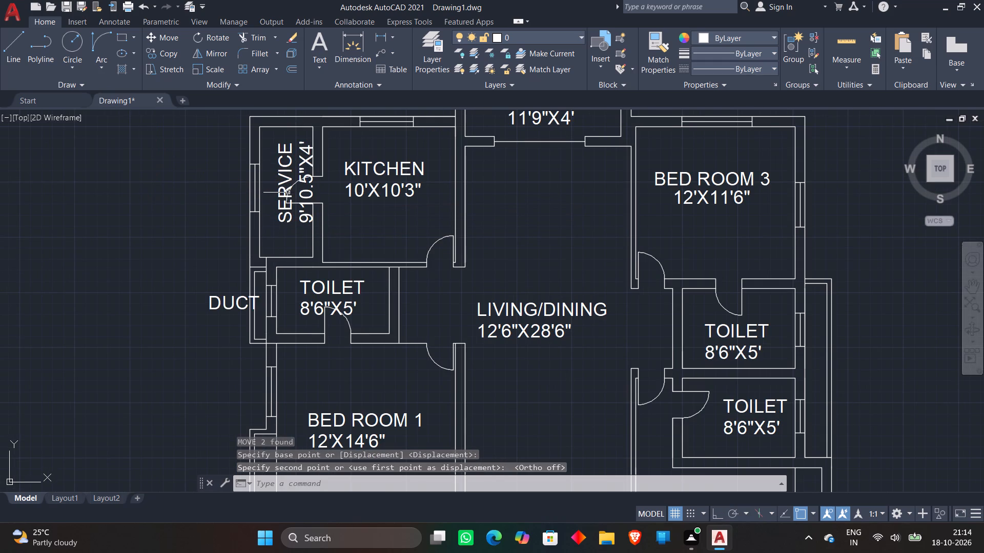
key("Escape")
Scale the upper SERVICE label and its size down to about two-thirds so they suit the narrow room.
scroll(293, 169, "up", 2)
scroll(275, 175, "down", 2)
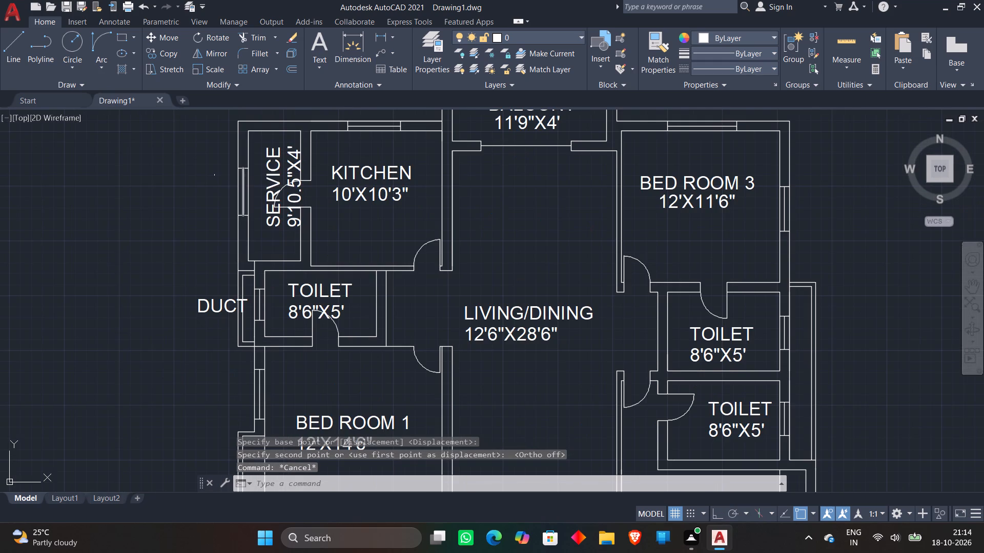
middle_click_drag(208, 175, 242, 220)
scroll(286, 206, "up", 2)
left_click(323, 192)
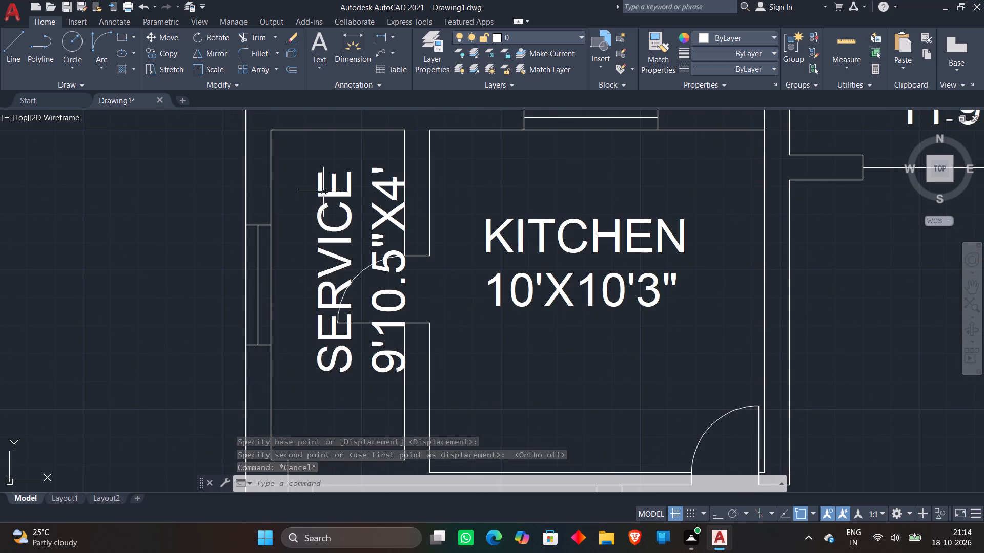
left_click(388, 192)
right_click(336, 199)
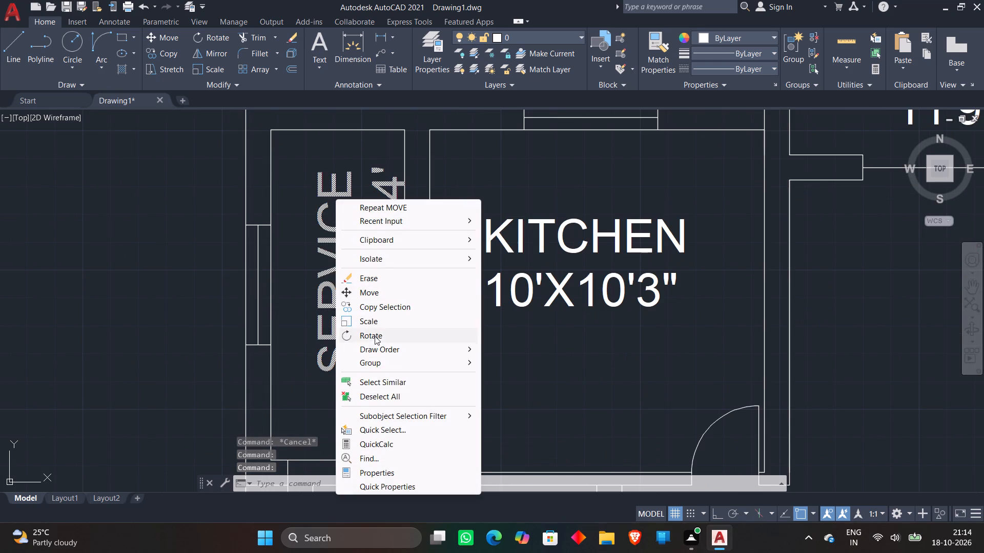
left_click(372, 322)
left_click(340, 232)
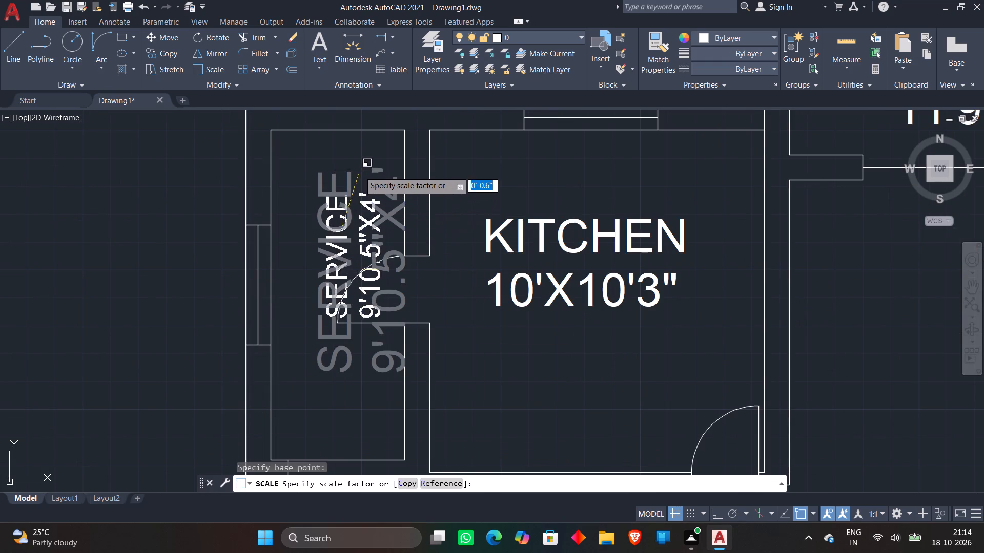
left_click(360, 167)
Move the reduced SERVICE label and size about 1'8" toward the service room's upper window side, clear of the door swing.
left_click(336, 211)
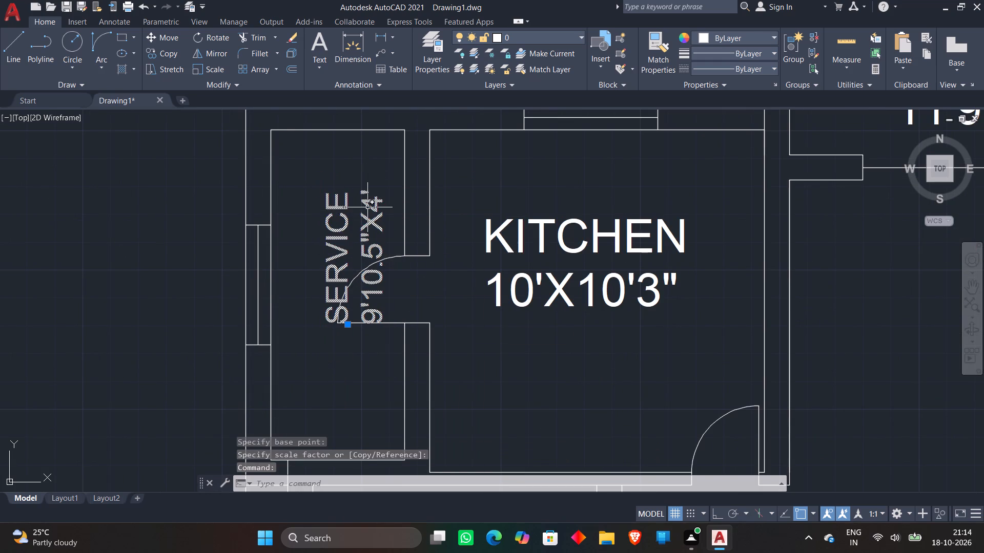
left_click(368, 207)
type("M")
key("space")
left_click(366, 210)
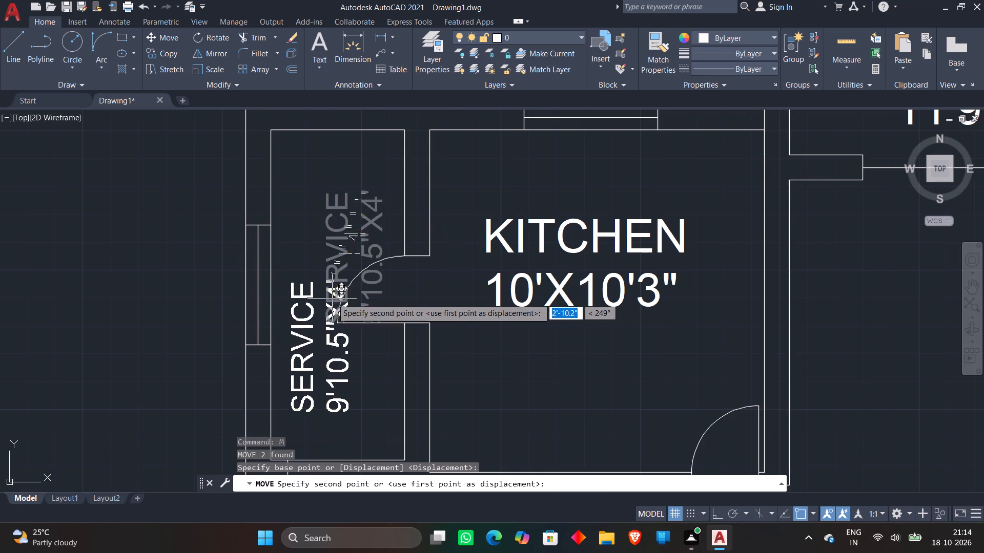
scroll(332, 297, "down", 1)
middle_click_drag(331, 296, 362, 199)
scroll(362, 206, "up", 1)
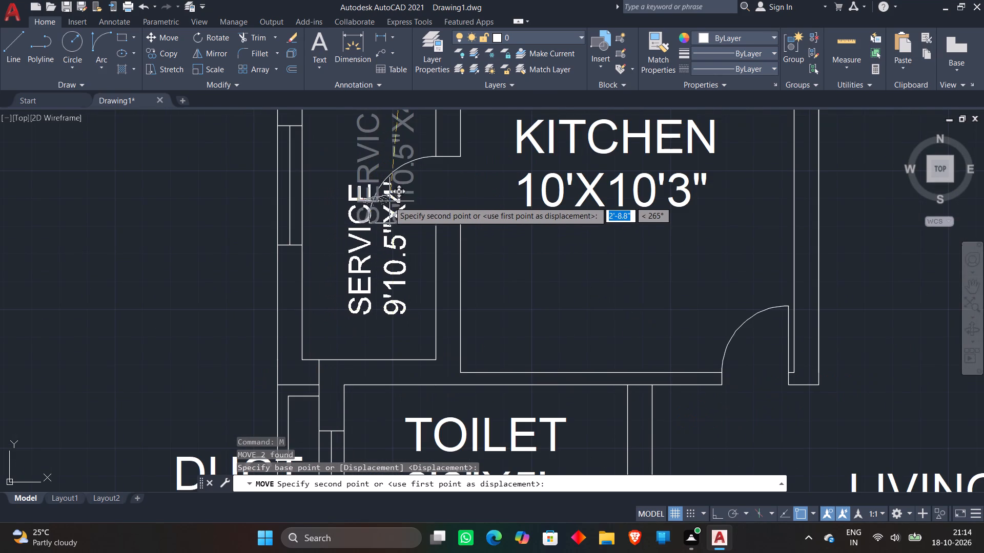
scroll(384, 196, "down", 1)
middle_click_drag(384, 196, 391, 299)
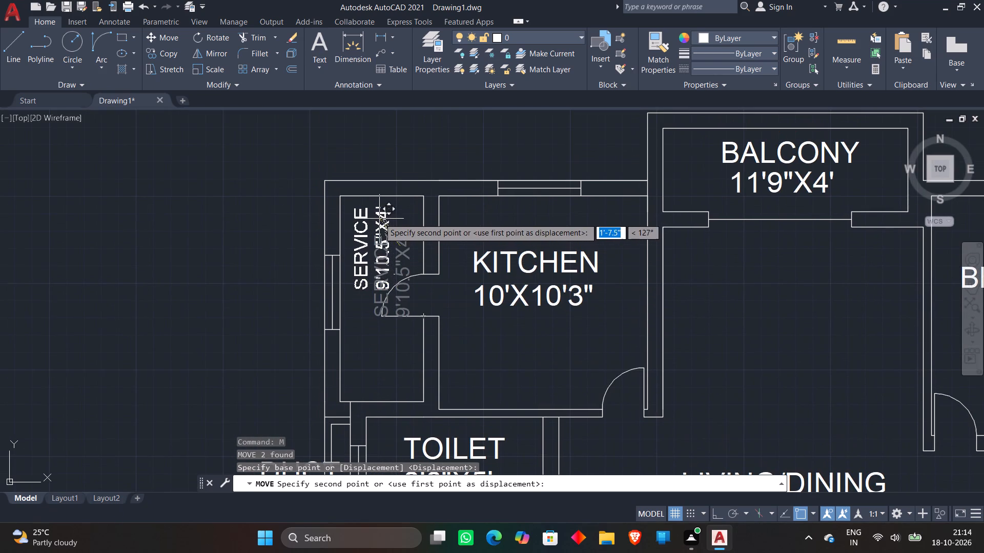
left_click(377, 220)
Move the TOILET label of the upper apartment's toilet beside the duct slightly upward, closer to the kitchen-side wall.
scroll(420, 162, "down", 1)
scroll(479, 247, "down", 1)
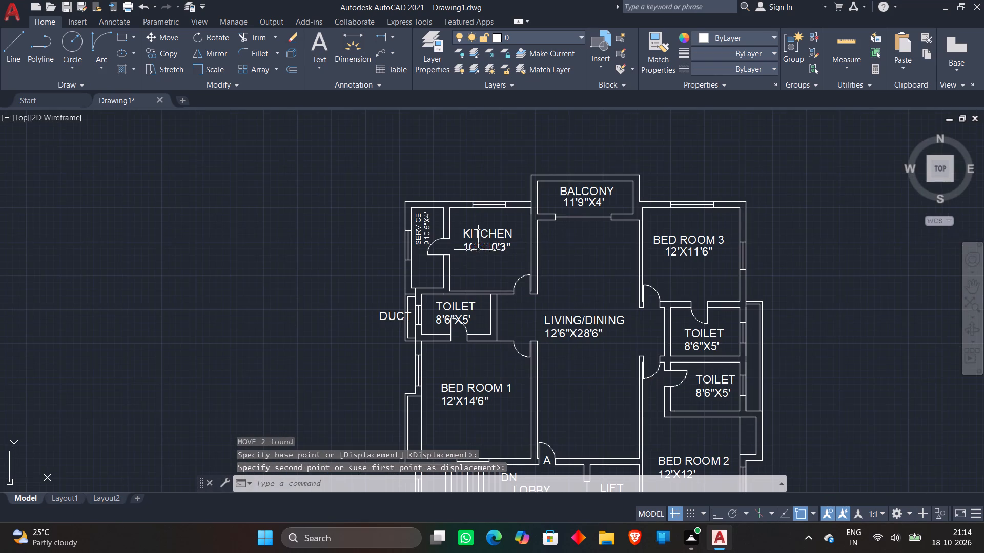
middle_click_drag(475, 277, 413, 250)
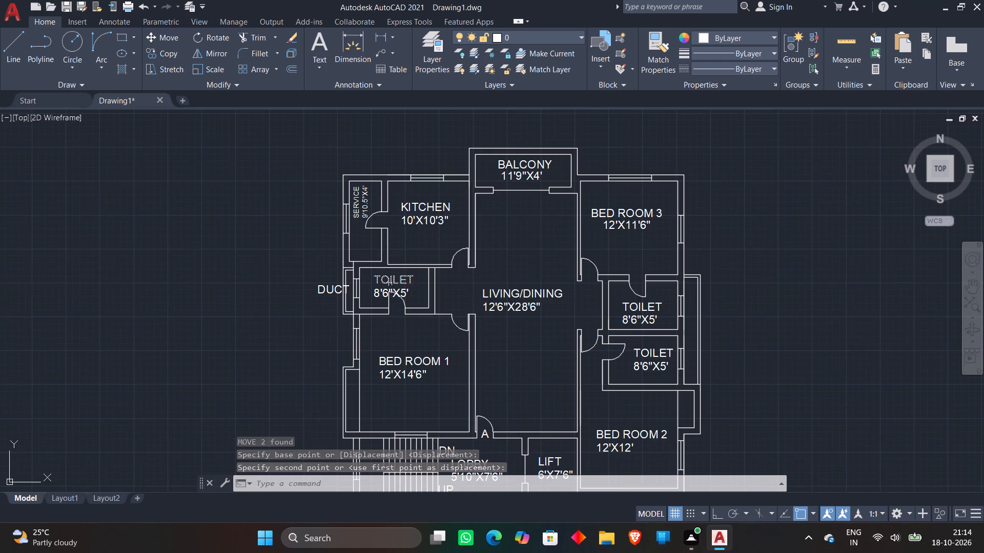
scroll(379, 285, "up", 3)
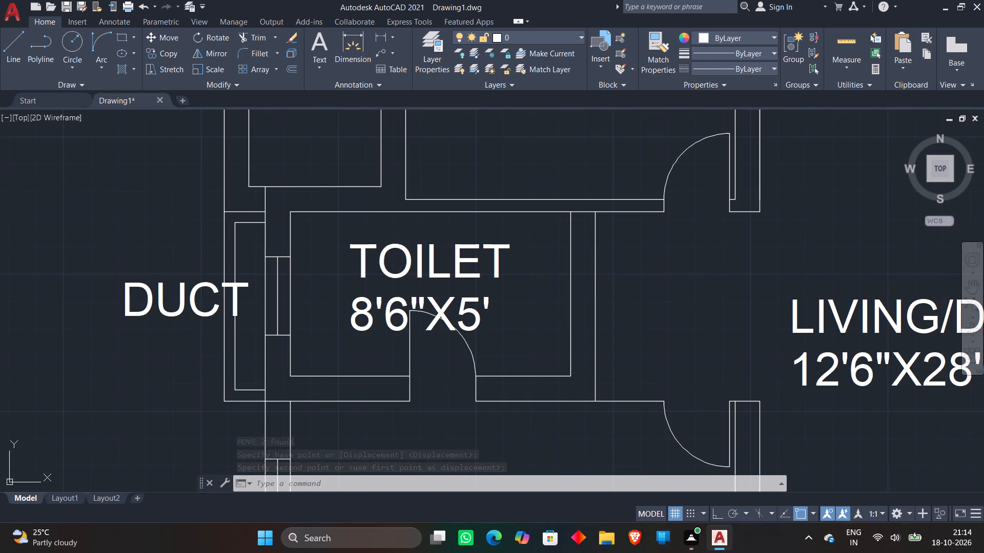
left_click(390, 268)
left_click(373, 268)
key("m")
key("space")
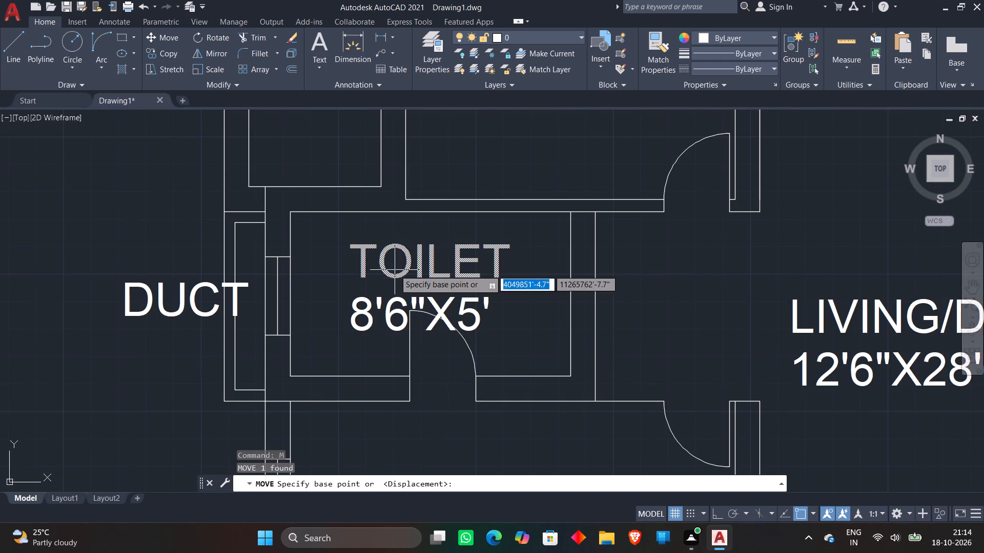
left_click(404, 266)
left_click(404, 250)
Move that toilet's 8'6"X5' size up beneath its TOILET label, clear of the door swing.
left_click(385, 303)
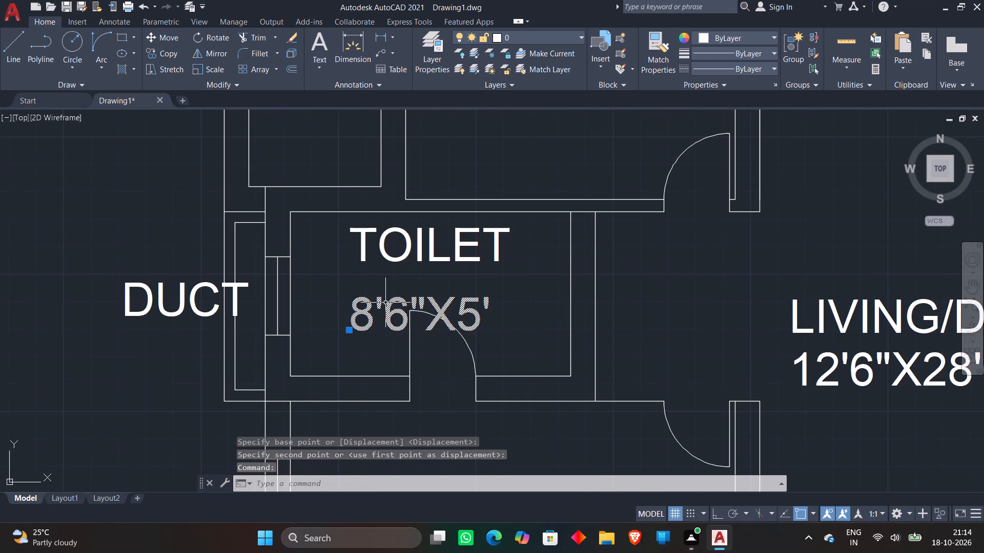
type("M")
key("space")
left_click(396, 308)
left_click(396, 285)
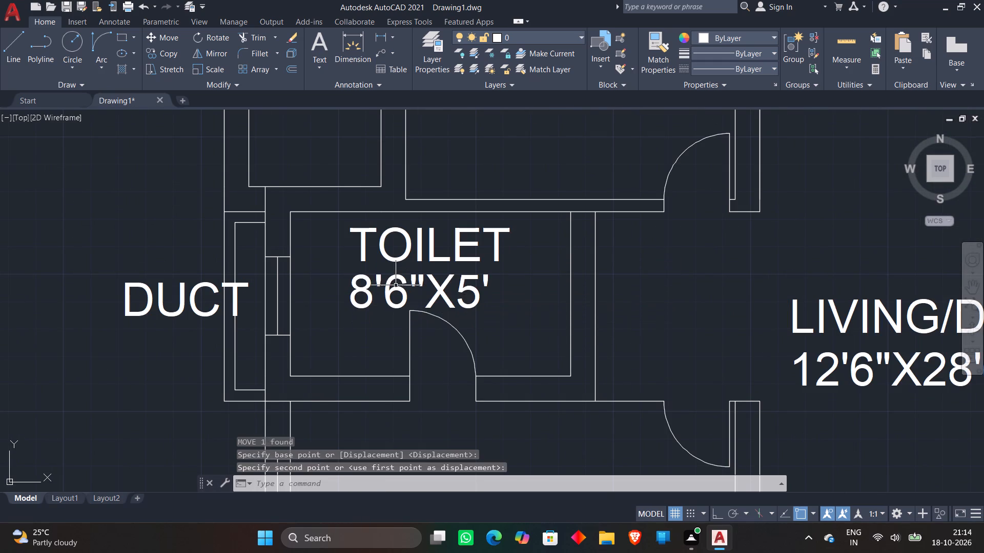
Rotate the upper apartment's DUCT label by 90° so it reads vertically beside the duct.
scroll(382, 301, "down", 1)
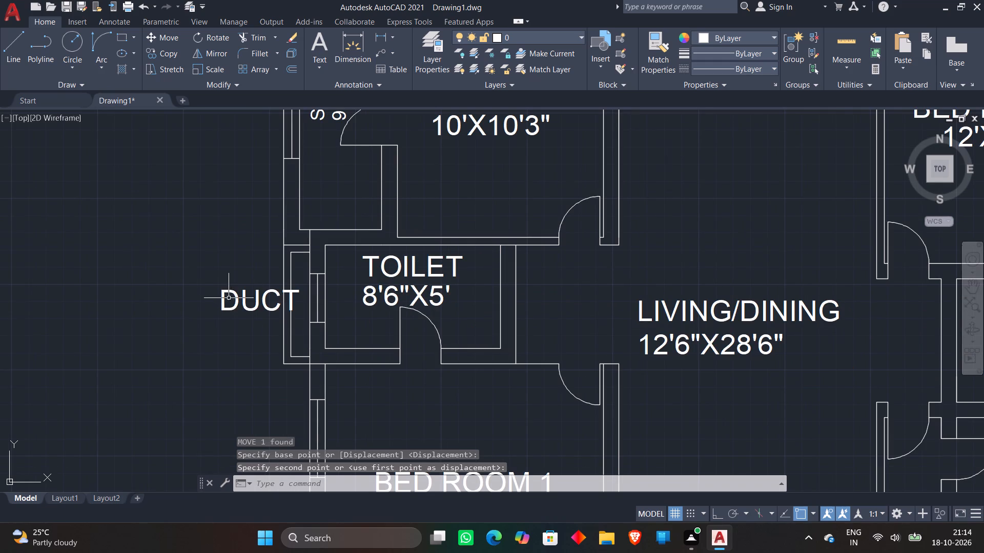
left_click(222, 300)
right_click(229, 285)
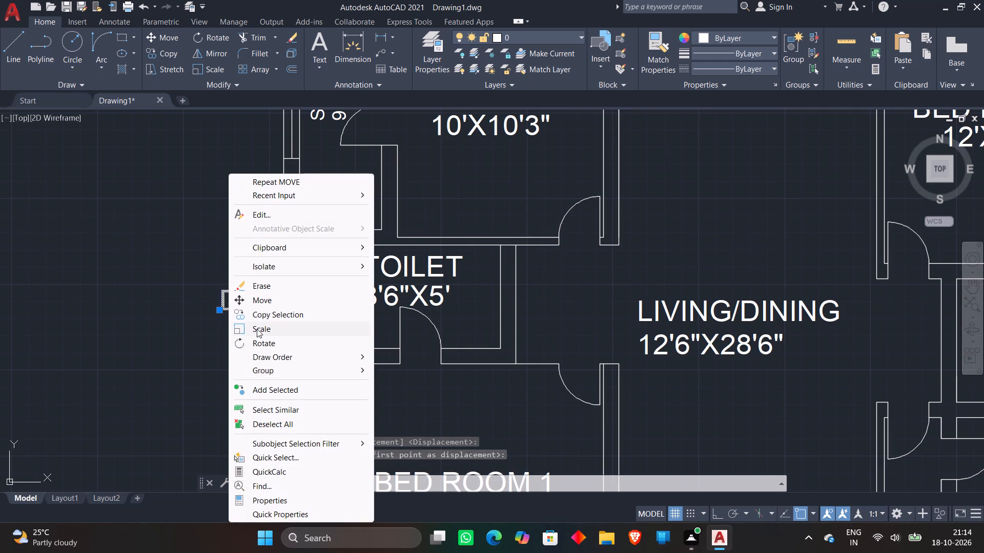
left_click(257, 342)
left_click(257, 295)
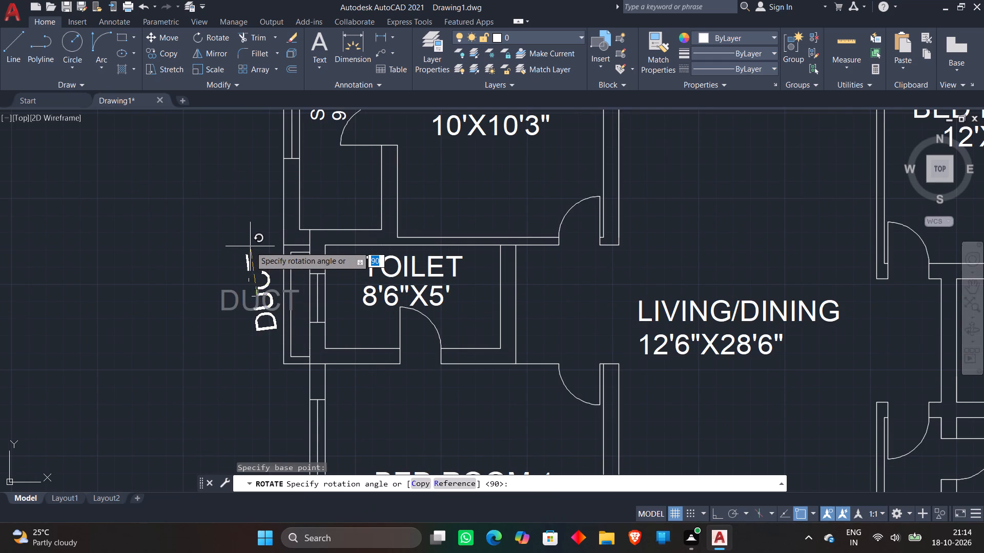
key("F8")
left_click(250, 246)
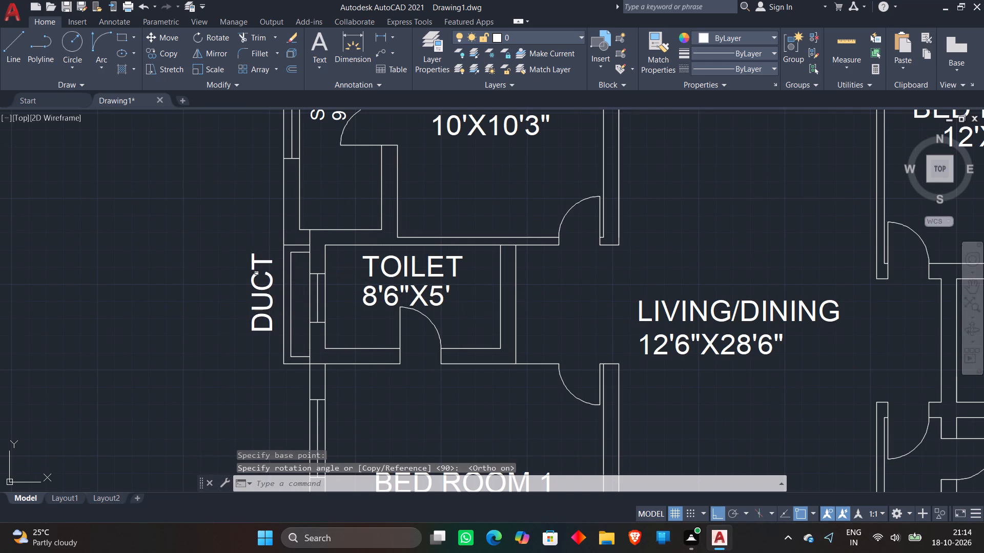
Scale down the vertical DUCT label beside the upper apartment's single toilet so it can fit within the duct.
left_click(256, 262)
right_click(256, 262)
left_click(266, 332)
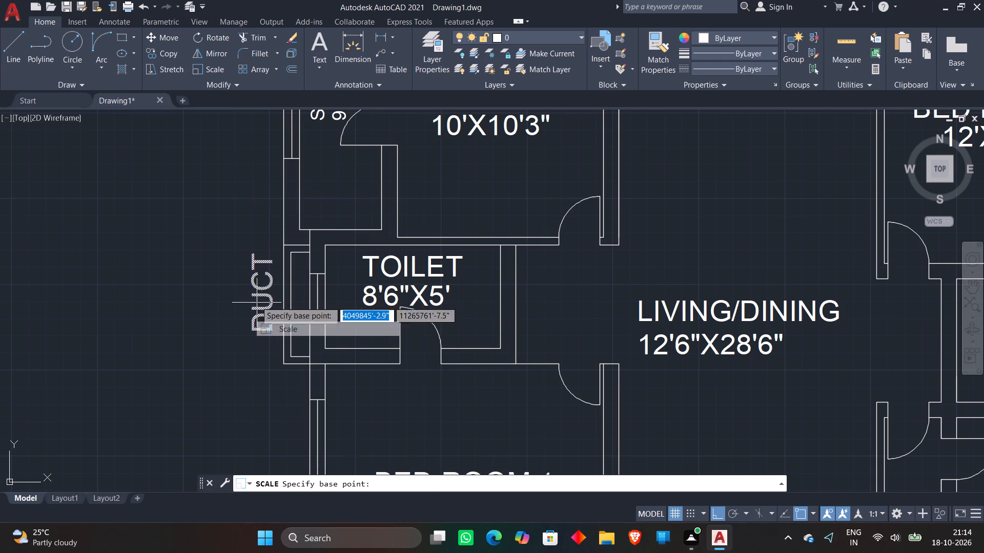
left_click(252, 293)
left_click(251, 265)
Move the reduced DUCT label about 1'11" horizontally into the narrow duct beside that toilet.
left_click(256, 296)
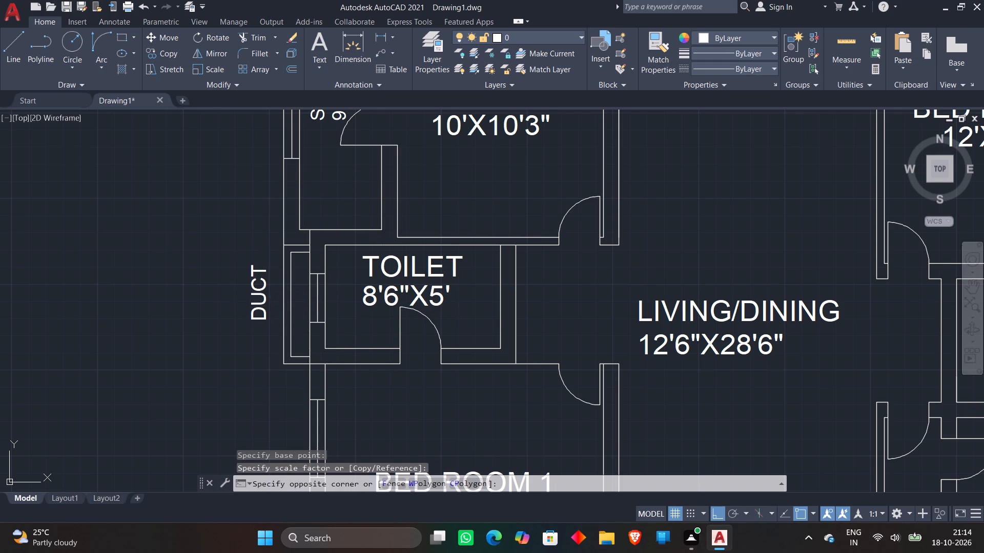
left_click(256, 296)
left_click(255, 294)
type("M")
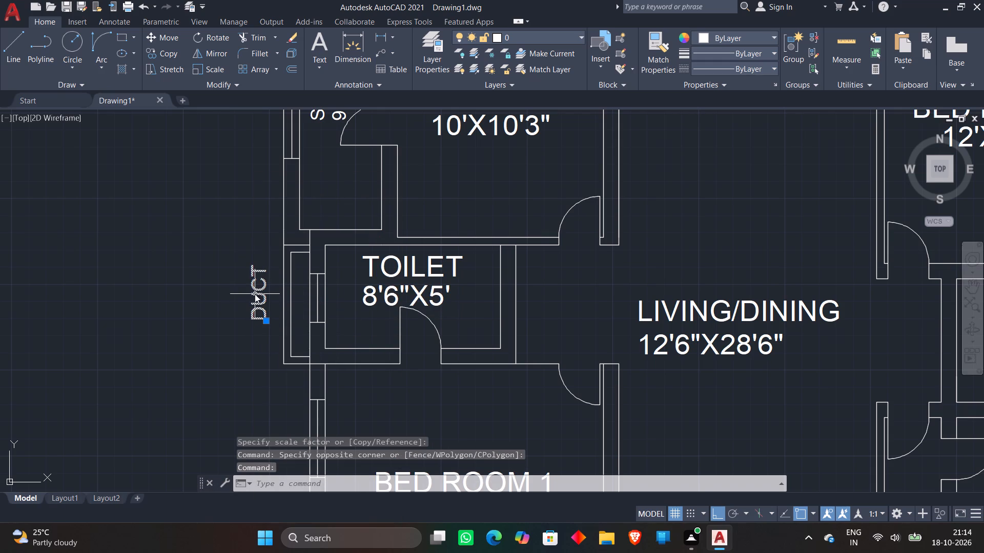
key("space")
left_click(259, 294)
scroll(301, 297, "up", 2)
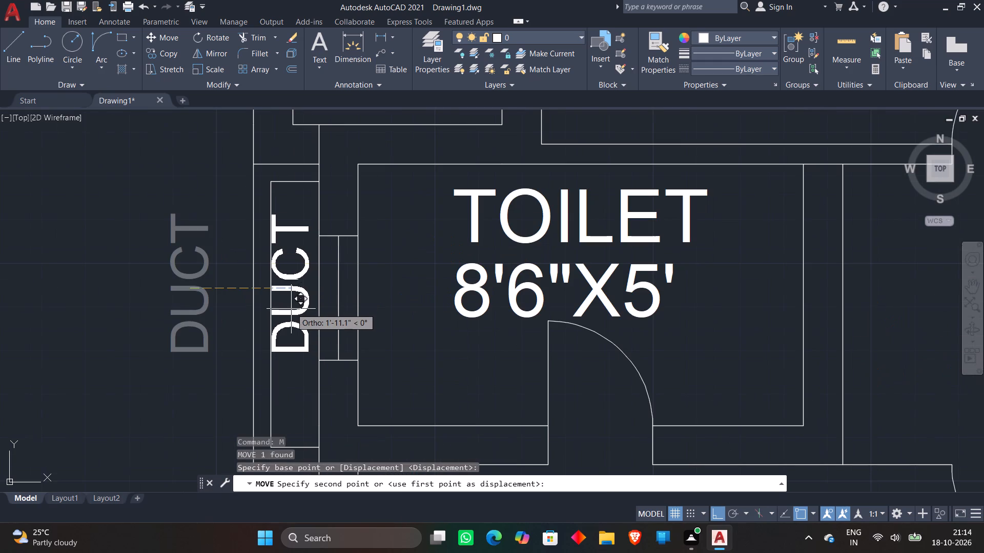
left_click(293, 308)
Copy the vertical DUCT label freely, with ortho off, into the lower apartment's long duct beside its two adjacent toilets.
scroll(296, 278, "down", 4)
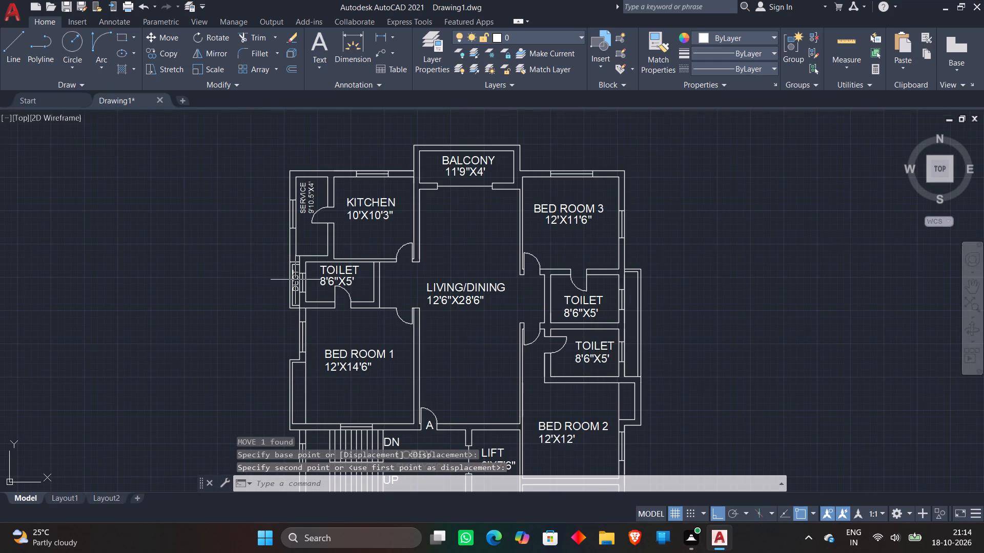
middle_click_drag(268, 334, 266, 329)
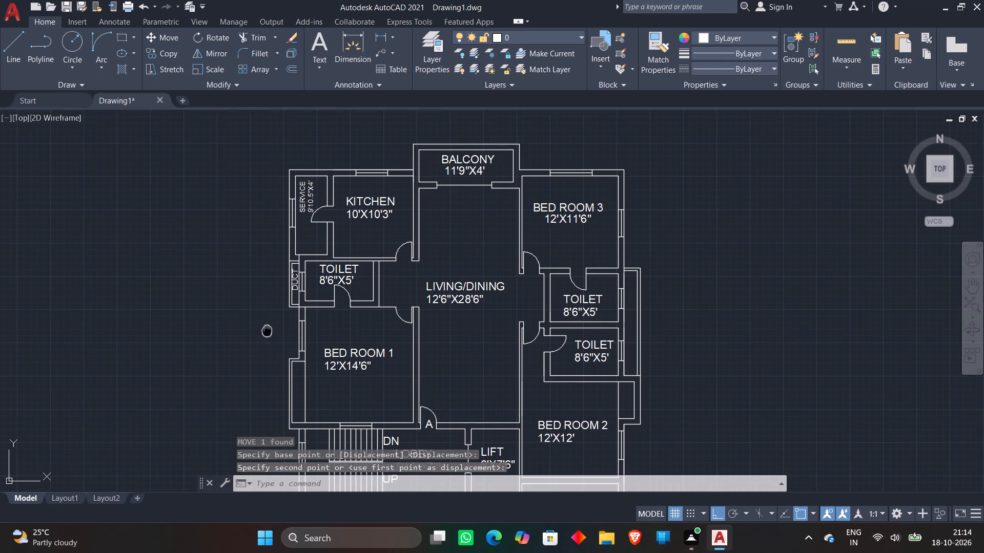
middle_click_drag(266, 329, 266, 268)
scroll(290, 211, "up", 2)
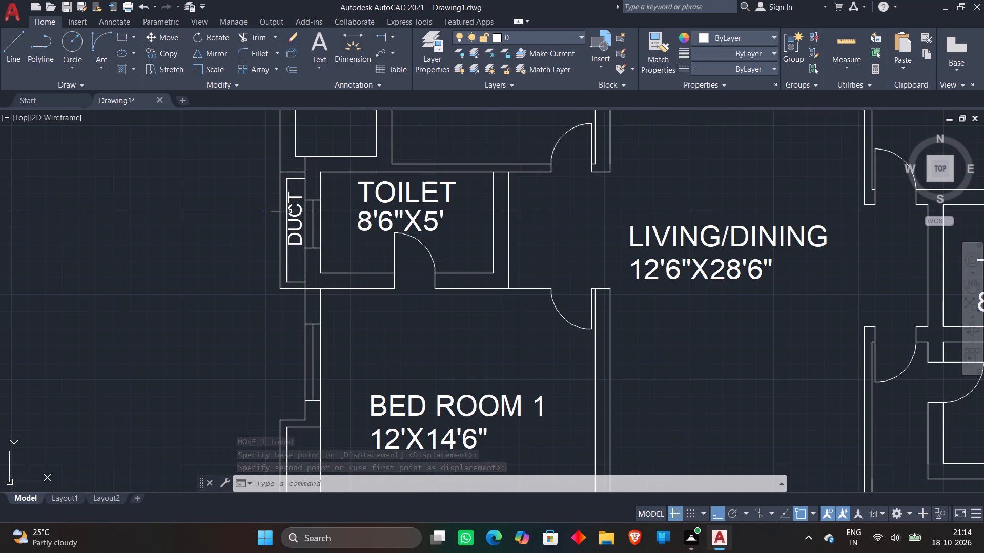
left_click(294, 226)
left_click(295, 242)
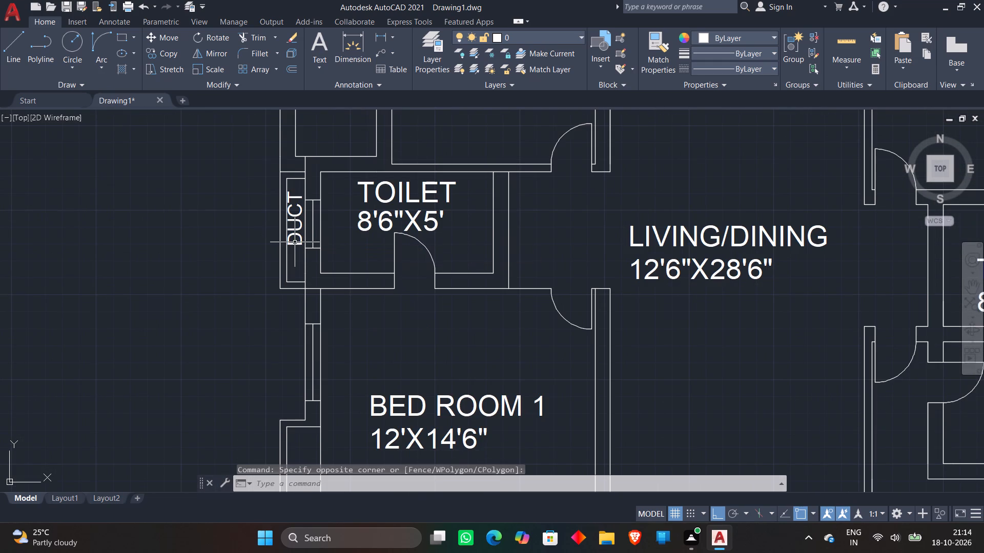
left_click(295, 242)
left_click(293, 242)
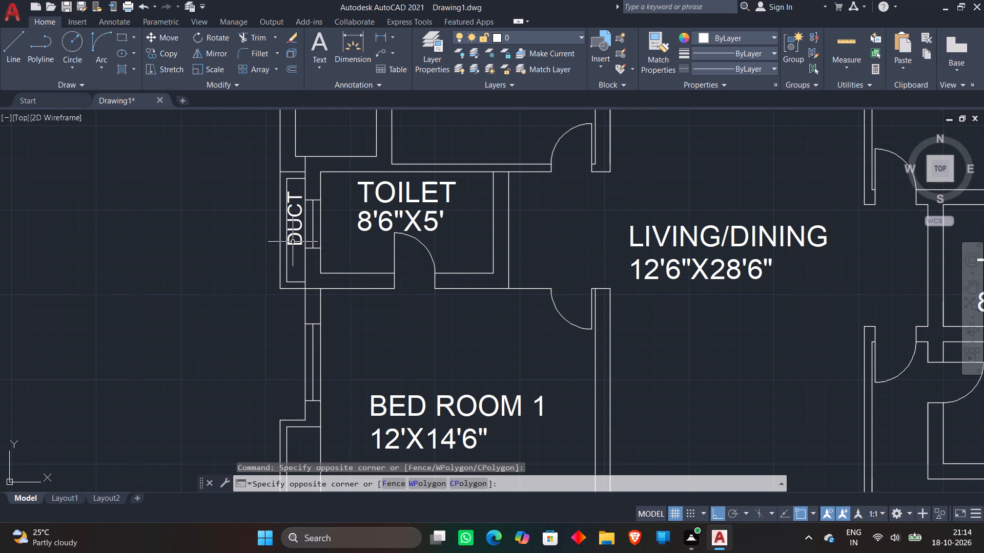
right_click(293, 242)
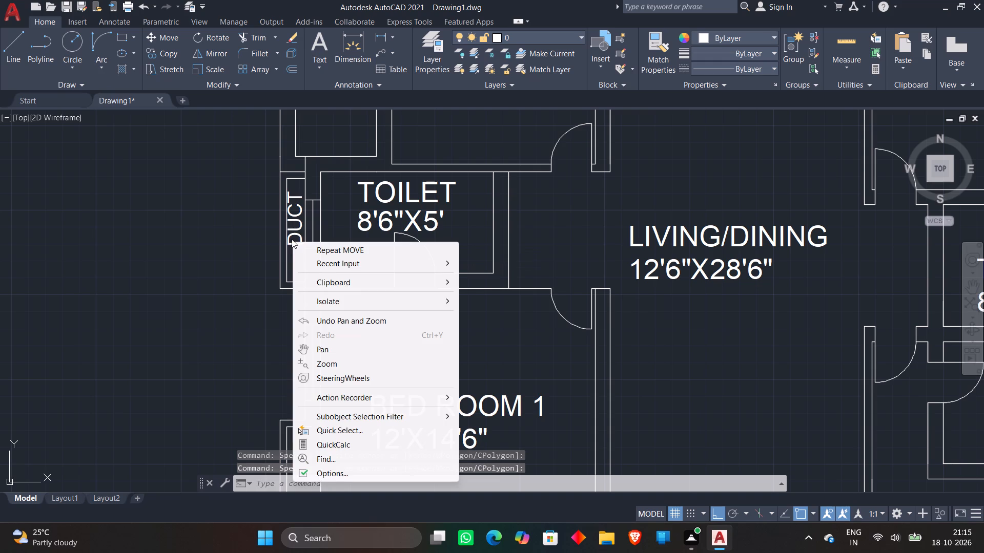
left_click(292, 239)
right_click(294, 230)
left_click(314, 313)
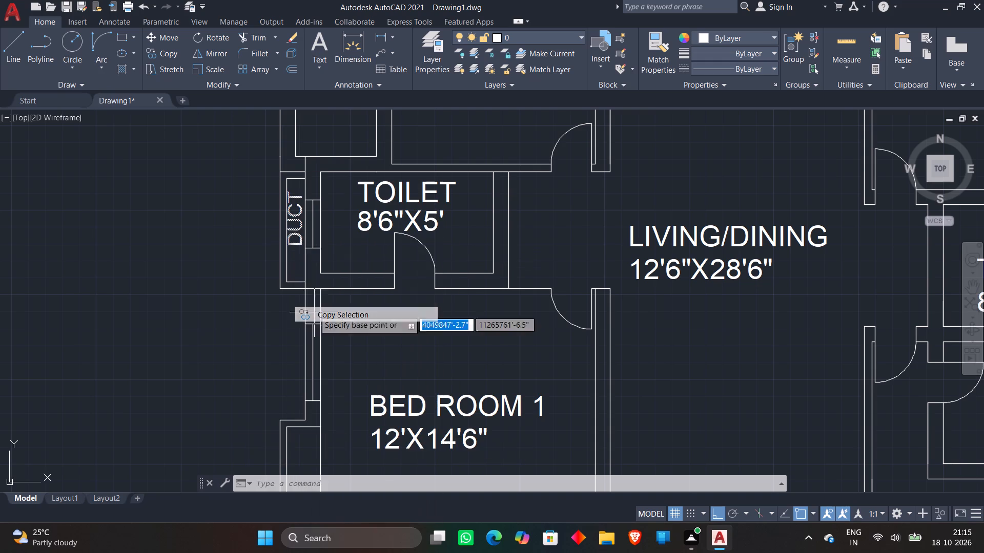
left_click(295, 222)
scroll(240, 245, "down", 1)
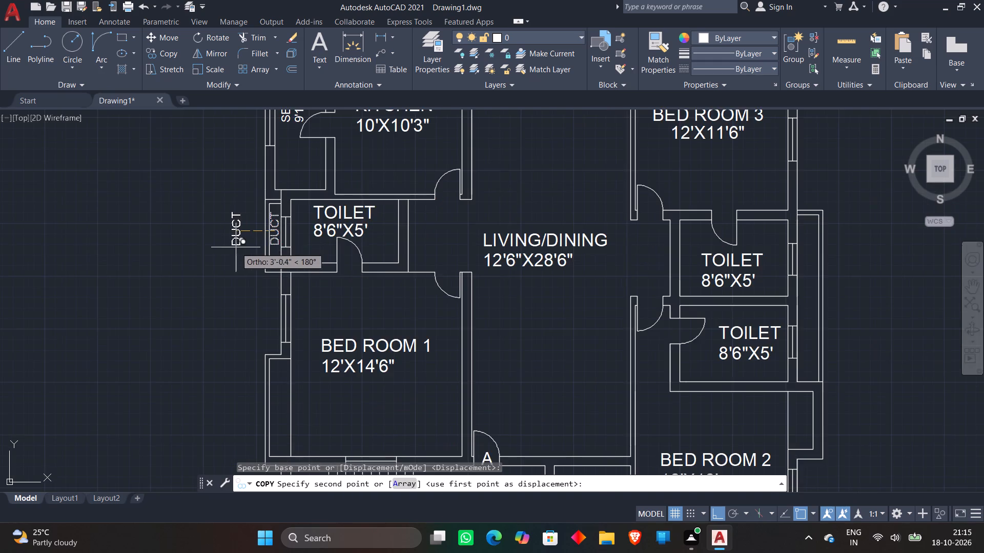
scroll(218, 254, "down", 1)
middle_click_drag(218, 255, 234, 155)
middle_click_drag(230, 263, 272, 137)
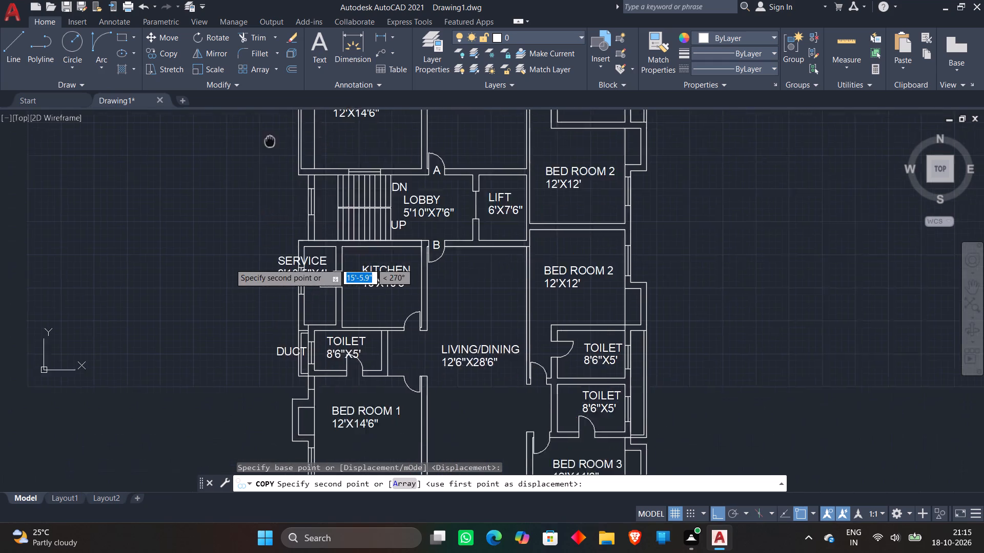
middle_click_drag(272, 137, 291, 97)
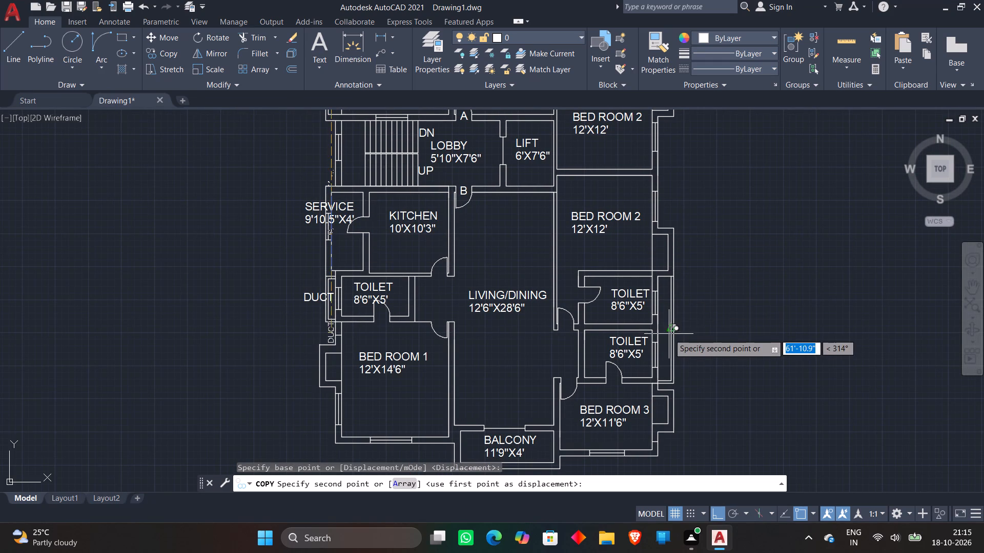
key("F8")
scroll(670, 329, "up", 3)
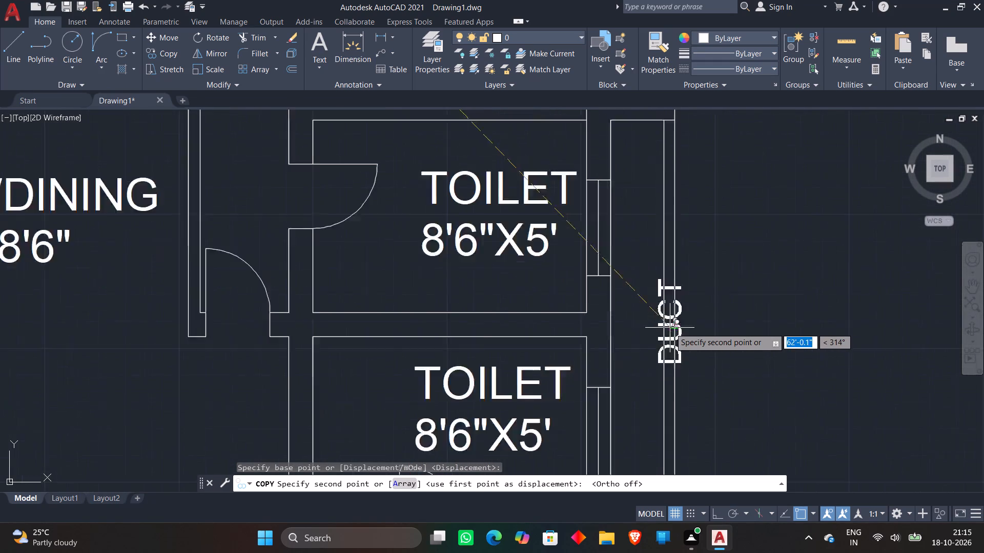
scroll(670, 328, "up", 1)
left_click(613, 323)
Place another copy of the DUCT label in the upper apartment's long duct beside its two adjacent toilets.
scroll(693, 275, "down", 4)
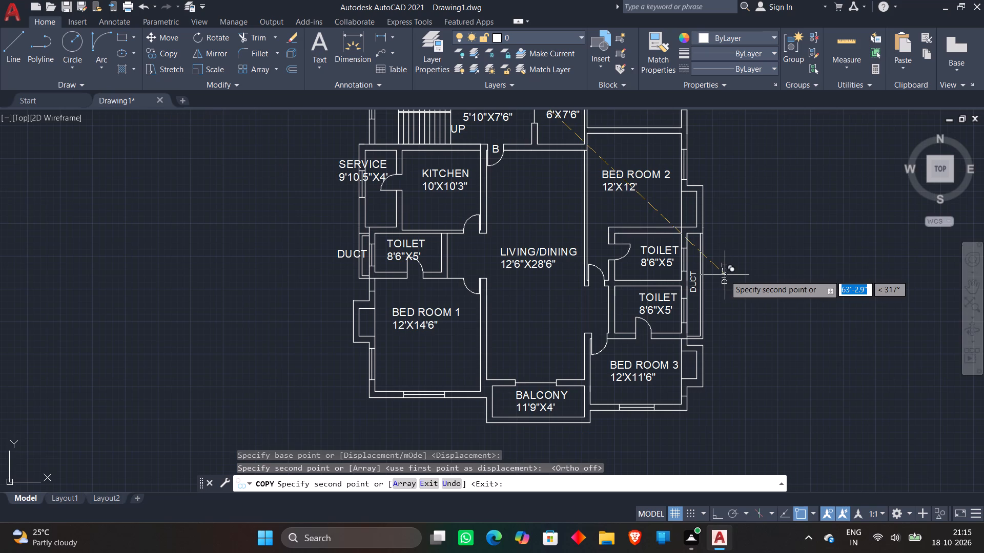
middle_click_drag(725, 275, 648, 469)
middle_click_drag(662, 282, 662, 282)
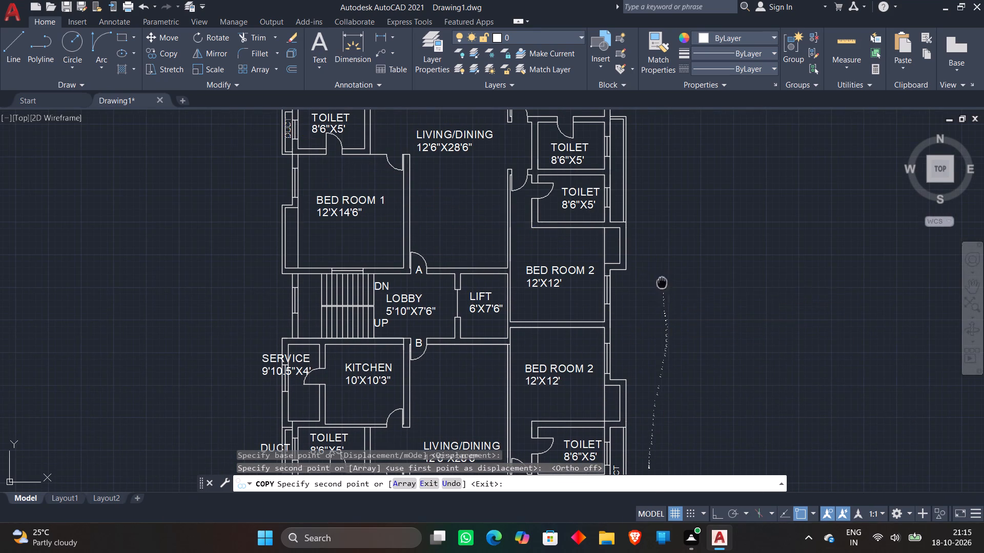
middle_click_drag(662, 282, 667, 206)
scroll(667, 209, "down", 1)
middle_click_drag(667, 209, 666, 331)
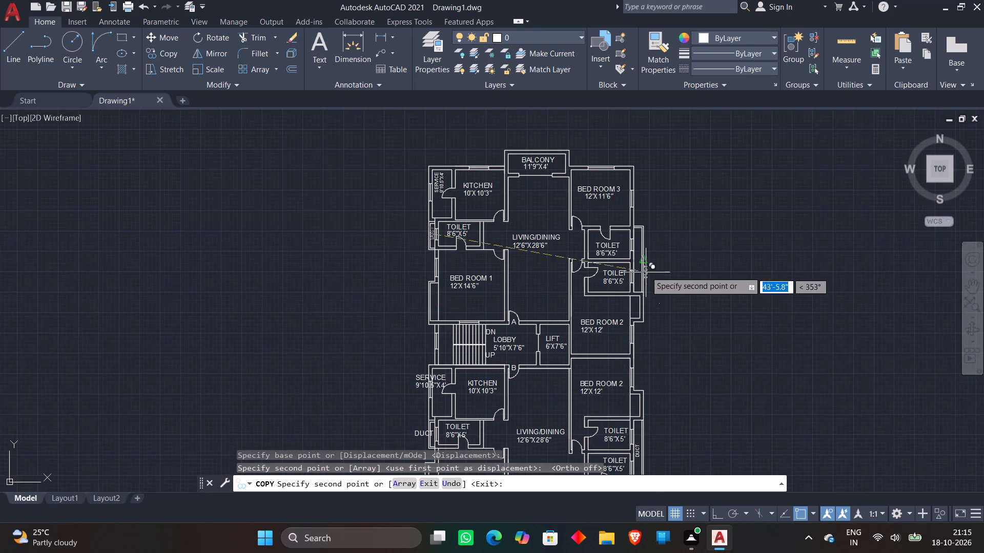
scroll(646, 263, "up", 2)
left_click(620, 258)
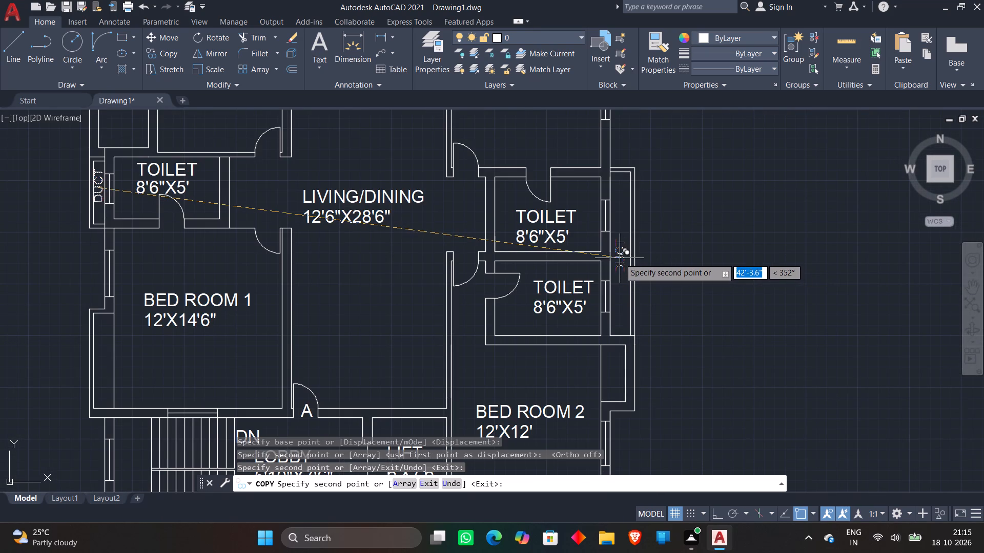
key("Escape")
Move the upper apartment's 12'X14'6" size about 11" sideways so it sits centred beneath the BED ROOM 1 label.
scroll(658, 245, "down", 2)
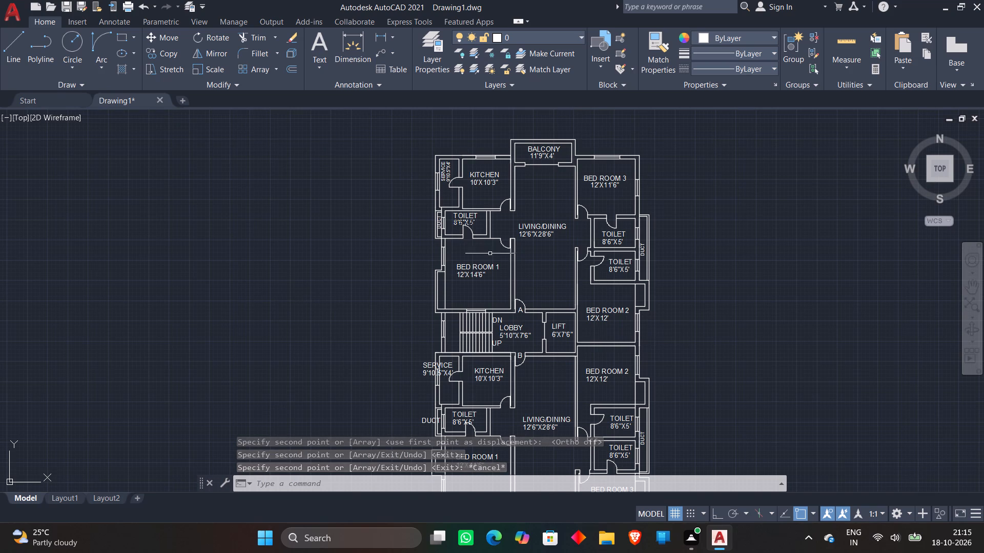
scroll(487, 267, "up", 2)
middle_click_drag(469, 236, 385, 302)
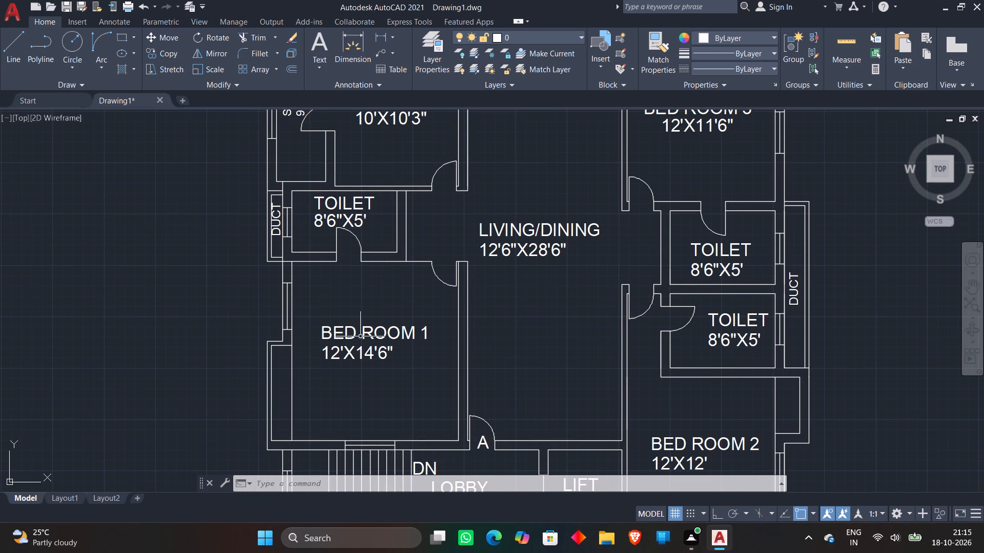
left_click(368, 350)
type("M")
key("space")
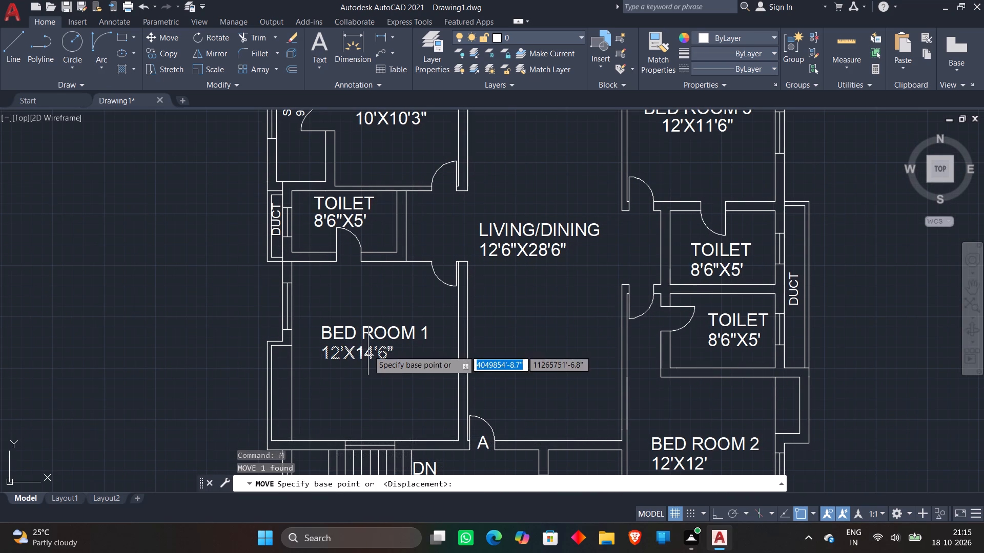
left_click(345, 349)
scroll(357, 348, "up", 3)
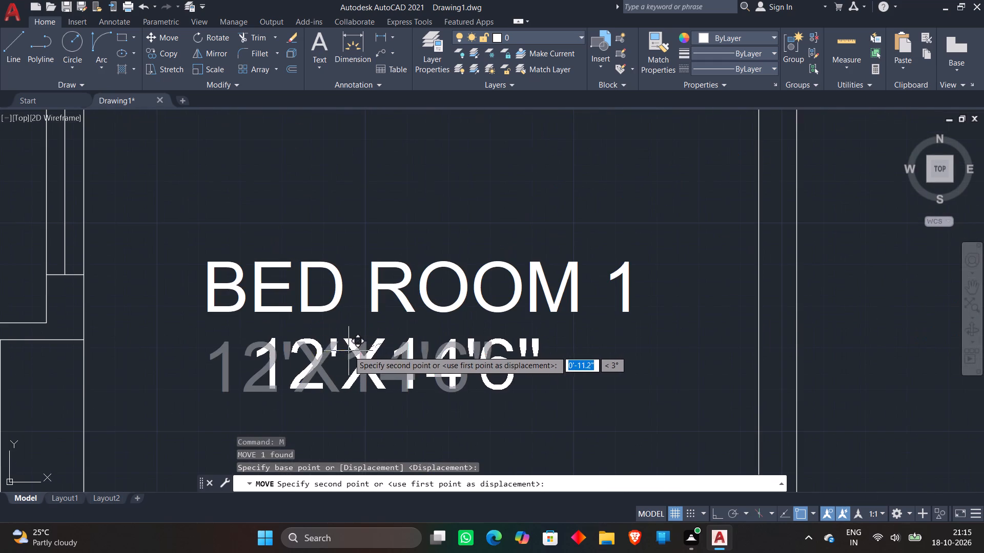
left_click(348, 351)
key("Escape")
Move the upper apartment's 12'6"X28'6" size about 1'4" sideways so it sits centred beneath the LIVING/DINING label.
scroll(365, 324, "down", 2)
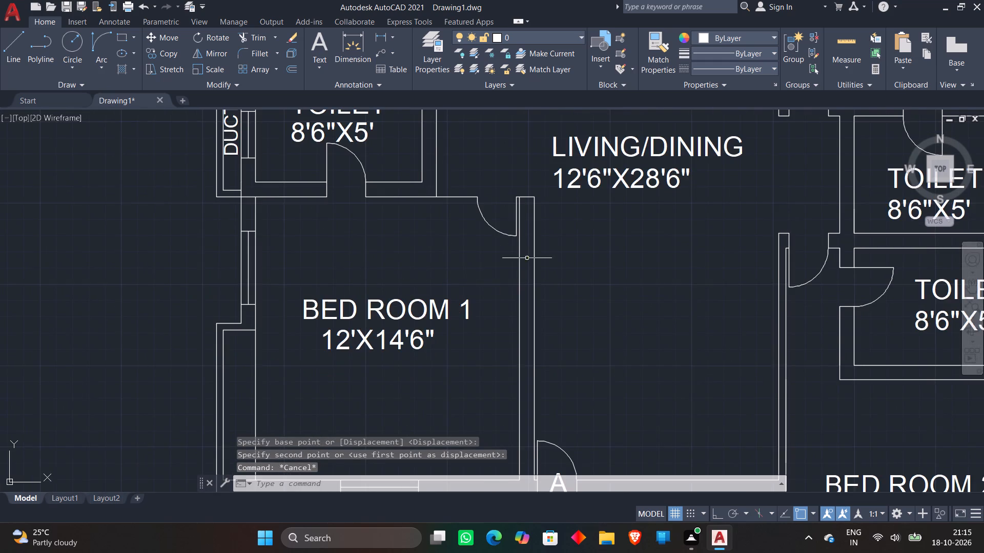
scroll(530, 258, "down", 1)
middle_click_drag(593, 260, 435, 400)
left_click(446, 344)
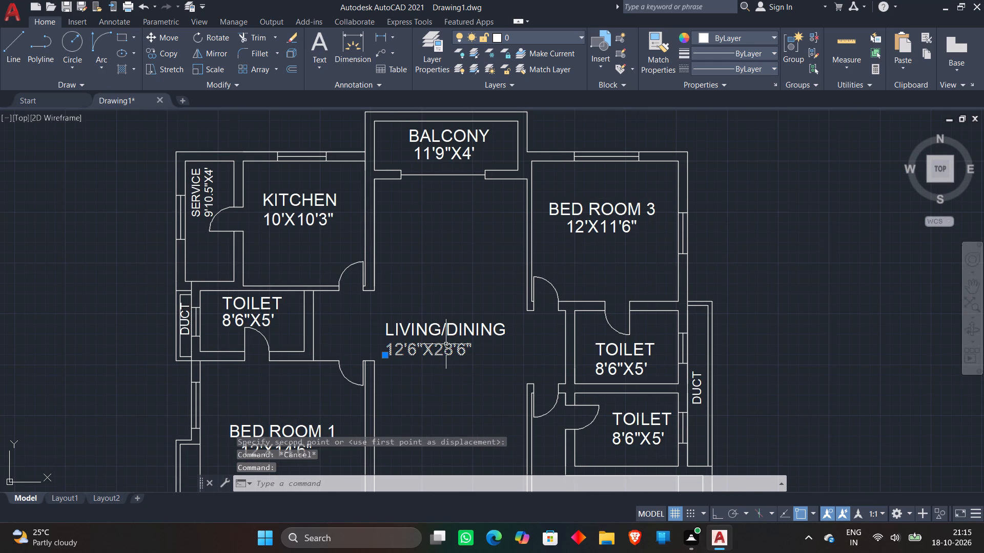
type("M")
key("space")
left_click(424, 352)
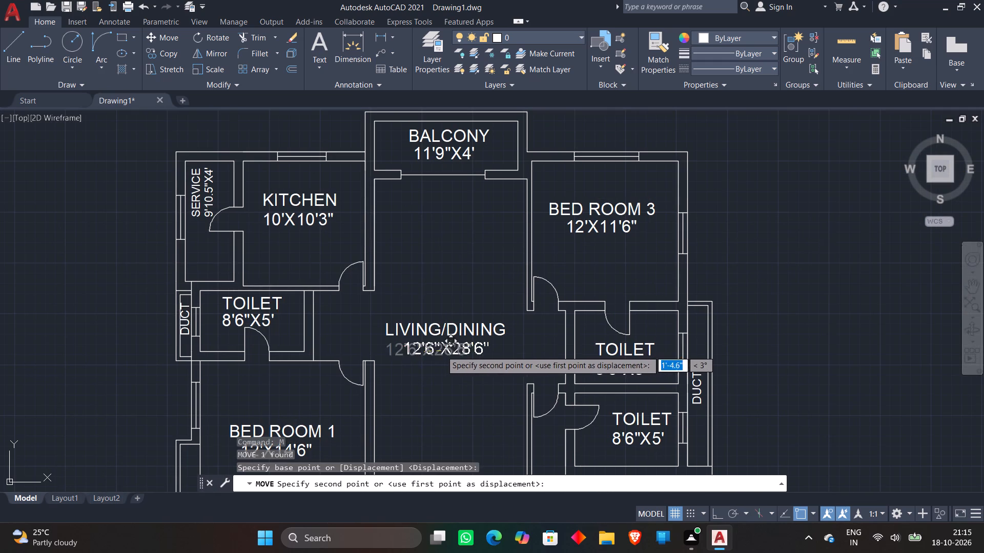
left_click(441, 351)
Move the LIFT label sideways so it sits centred above its 6'X7'6" size.
scroll(476, 258, "down", 2)
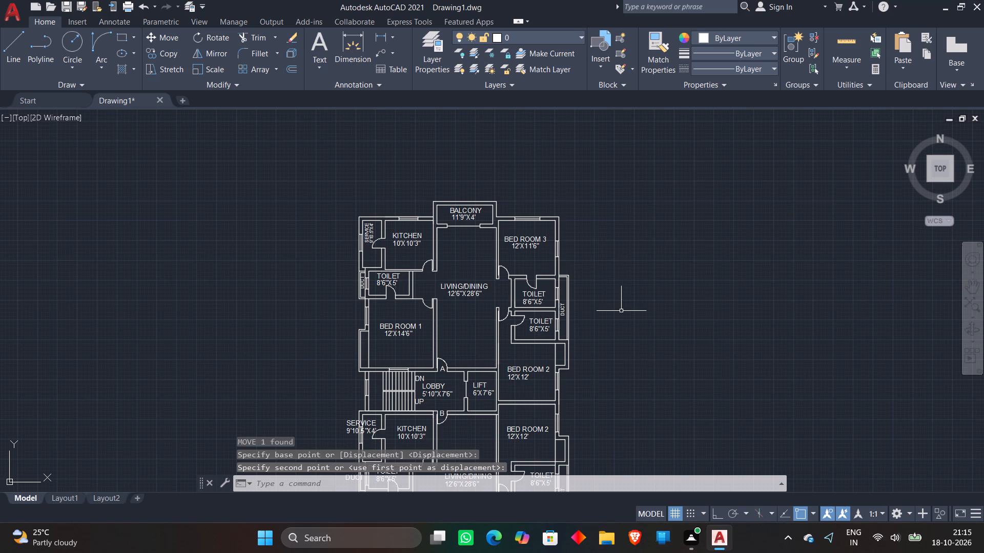
middle_click_drag(621, 311, 627, 272)
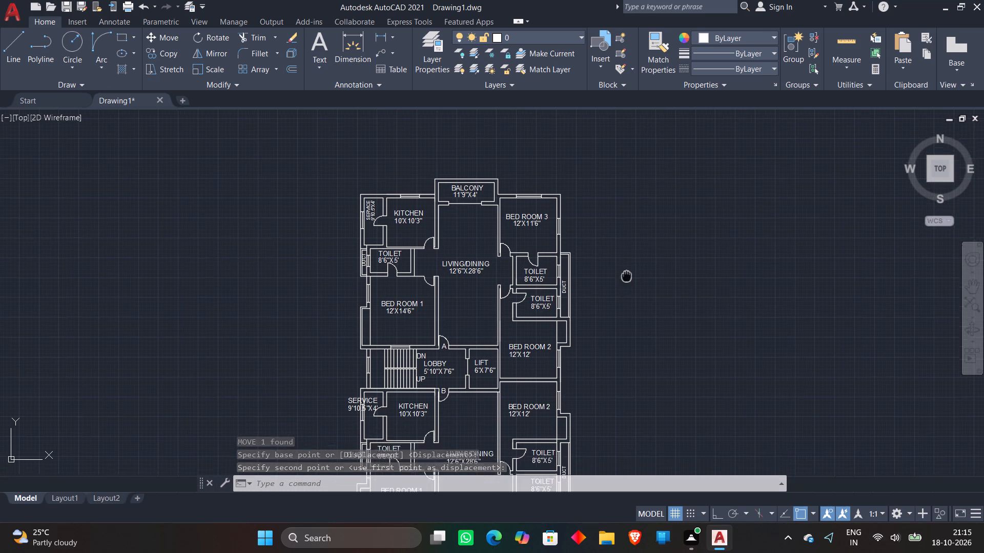
middle_click_drag(627, 272, 650, 209)
scroll(517, 284, "up", 4)
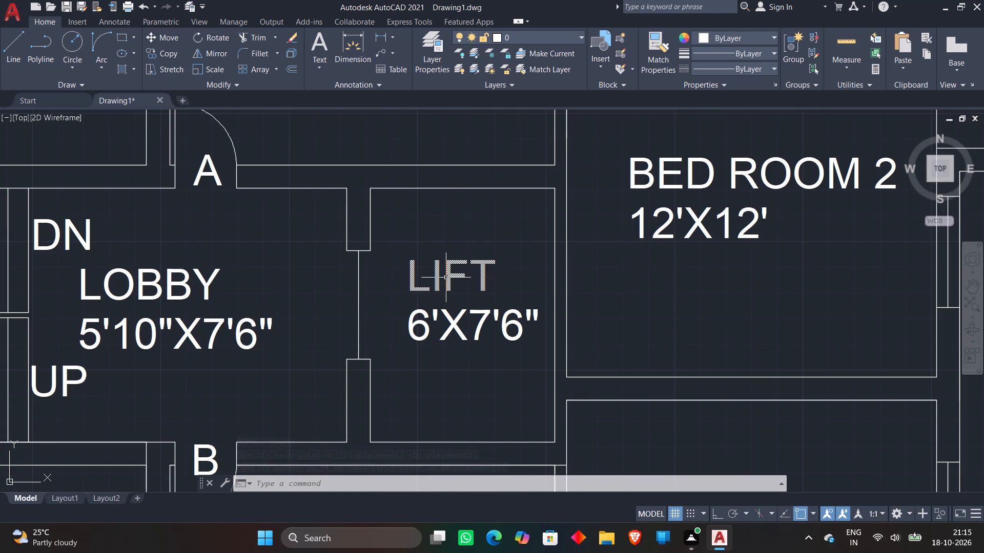
left_click(446, 278)
type("M")
key("space")
left_click(455, 281)
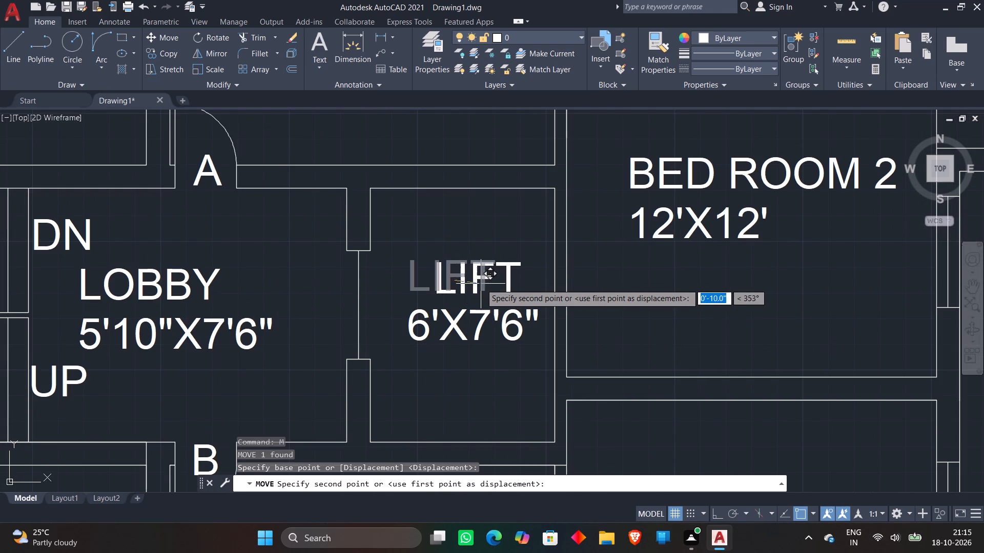
left_click(476, 284)
Move the lobby's 5'10"X7'6" size away from the stairs toward the lift, centring it between the staircase and lift door.
scroll(425, 244, "down", 2)
scroll(306, 267, "up", 2)
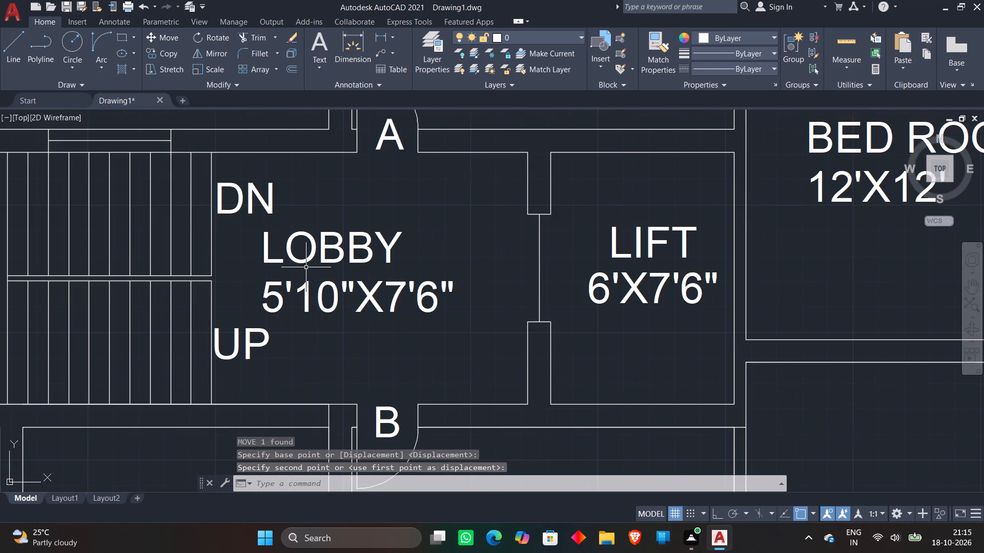
left_click(305, 288)
type("M")
key("space")
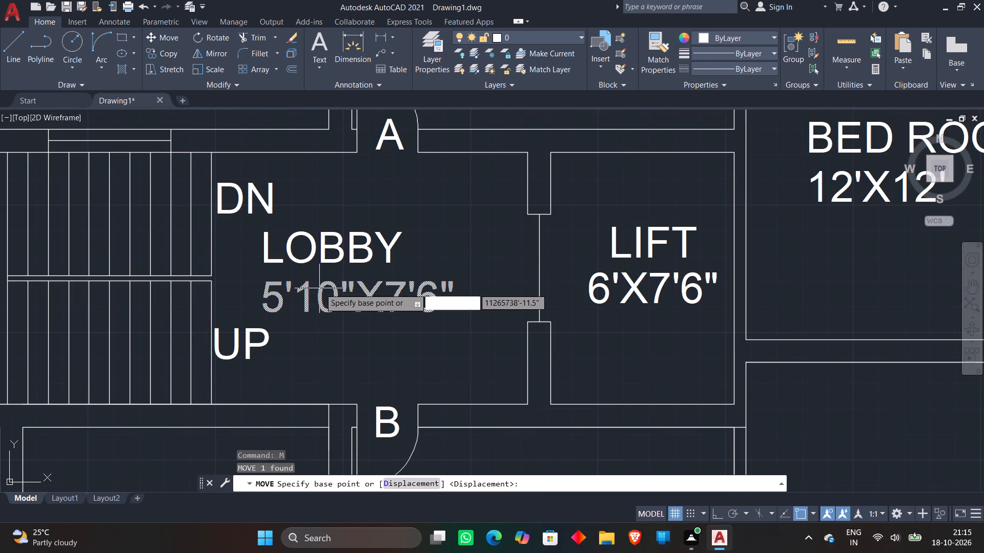
left_click(337, 291)
left_click(384, 292)
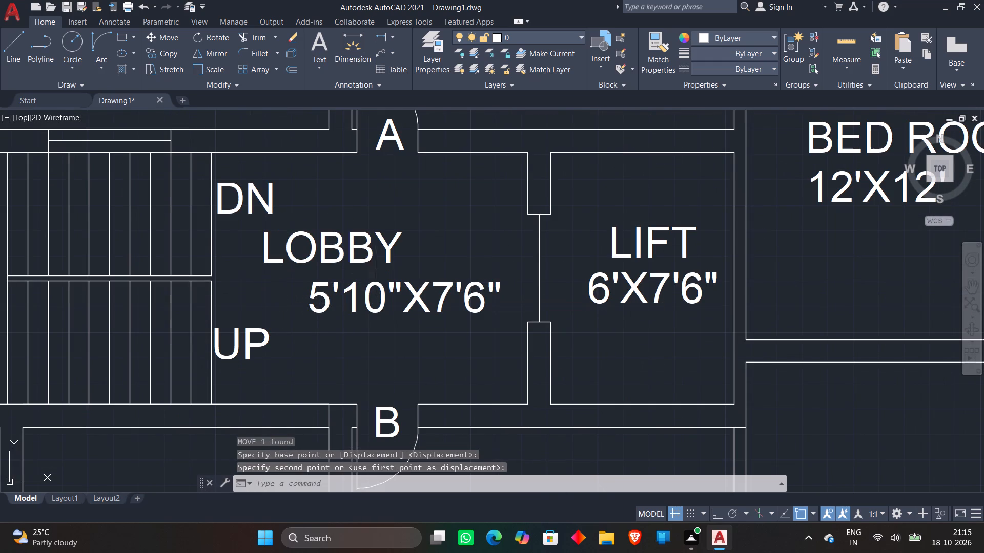
Move the LOBBY label toward the lift so it sits centred above its 5'10"X7'6" size.
left_click(367, 253)
type("M")
key("space")
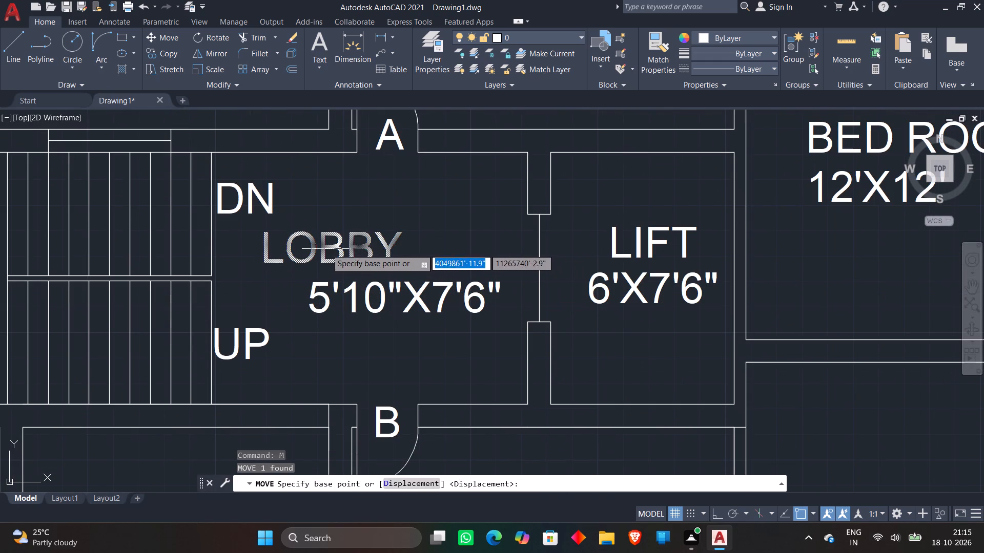
left_click(326, 249)
left_click(396, 252)
scroll(403, 206, "down", 2)
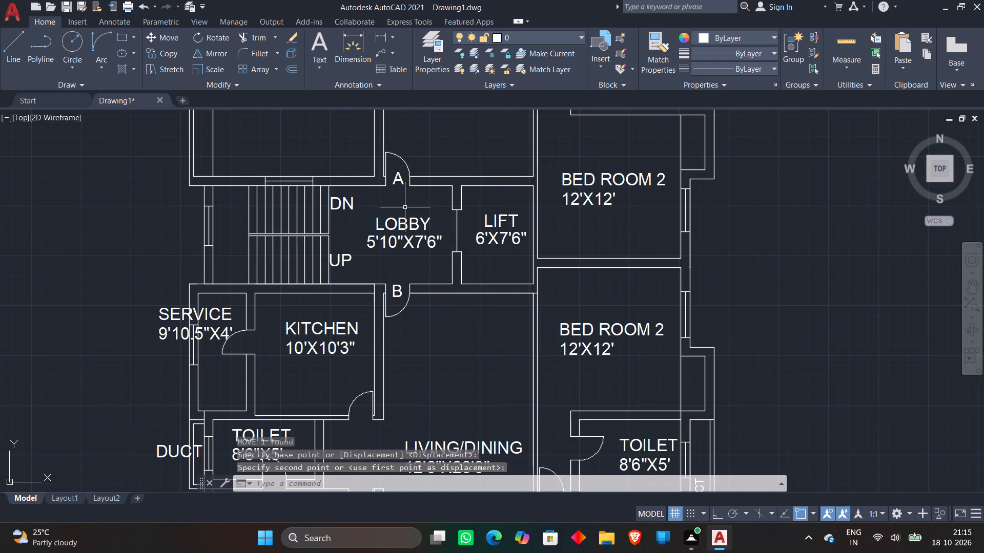
Move the A label at the upper apartment's entrance slightly away from the lobby, further into its door swing.
scroll(151, 263, "down", 3)
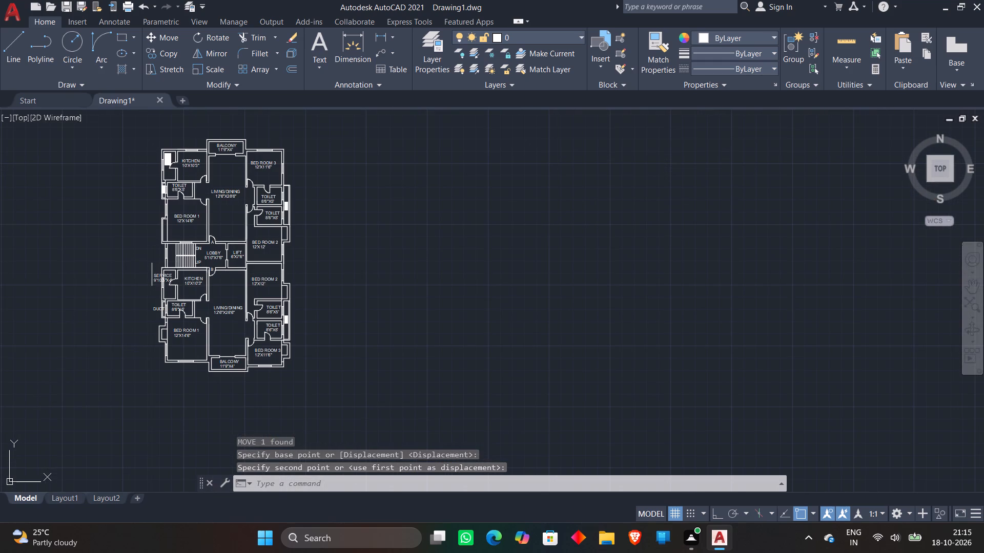
middle_click_drag(152, 261, 241, 254)
scroll(241, 254, "up", 3)
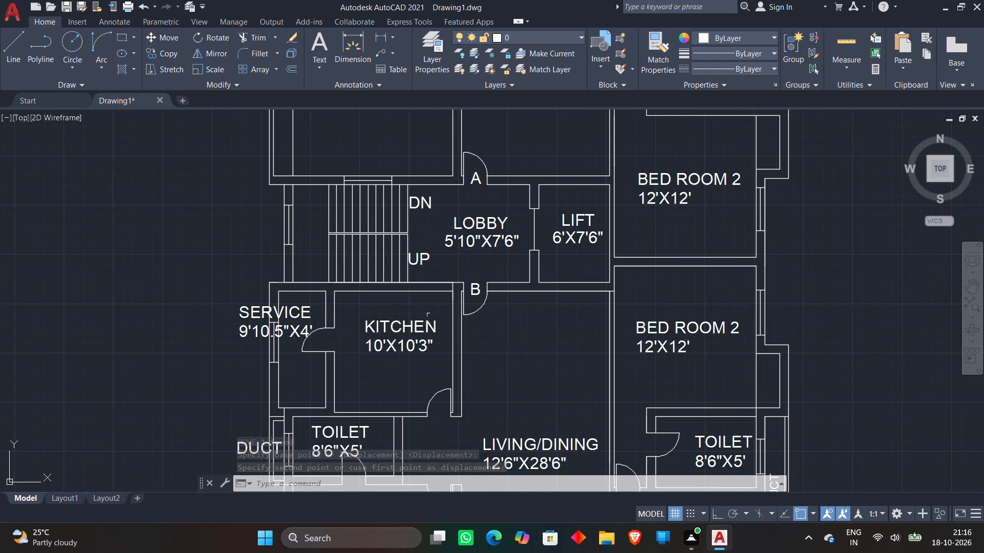
middle_click_drag(518, 344, 441, 361)
scroll(375, 187, "up", 2)
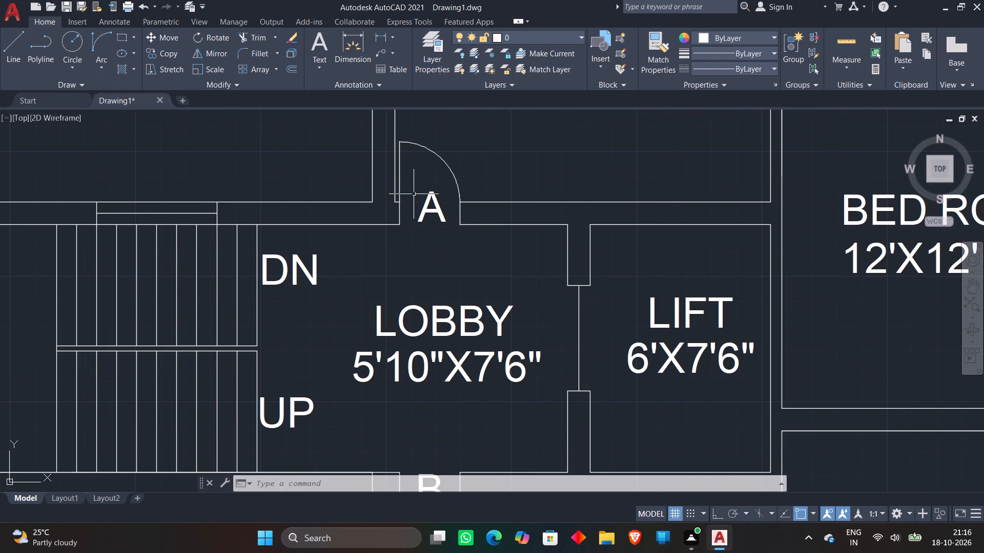
left_click(422, 207)
type("M")
key("space")
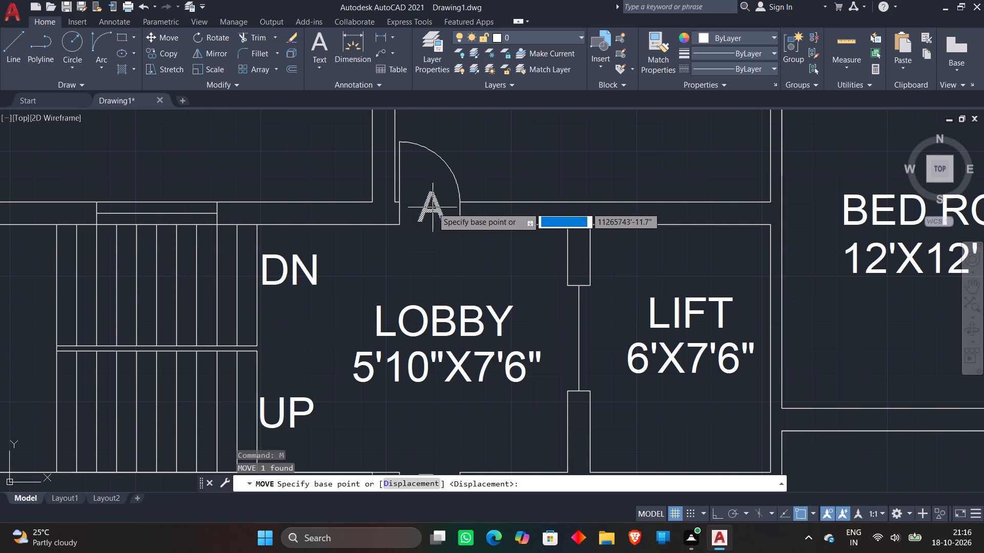
left_click(433, 207)
left_click(429, 195)
scroll(471, 258, "down", 2)
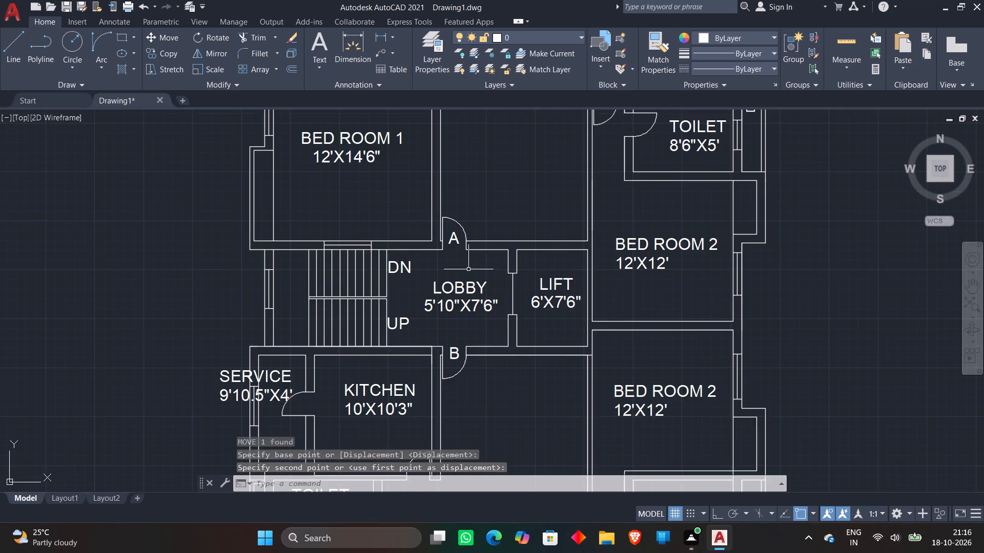
Move the B label at the lower apartment's entrance slightly away from the lobby, further into its door swing.
middle_click_drag(468, 270, 465, 187)
scroll(454, 299, "up", 2)
left_click(440, 225)
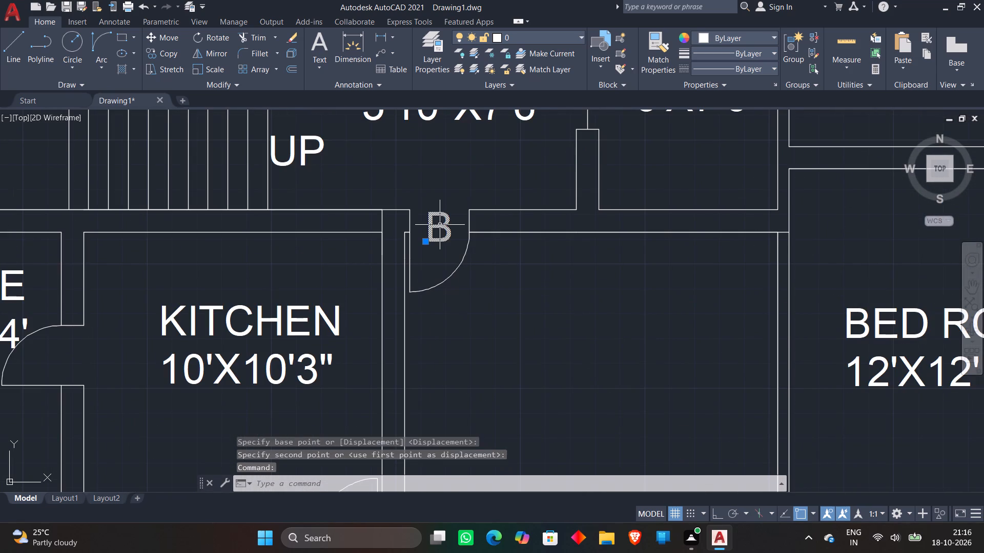
type("M")
key("space")
left_click(441, 226)
left_click(437, 237)
scroll(491, 227, "down", 2)
Move the upper apartment's 12'X12' size sideways so it sits centred beneath the BED ROOM 2 label.
middle_click_drag(534, 281, 475, 304)
scroll(627, 208, "down", 1)
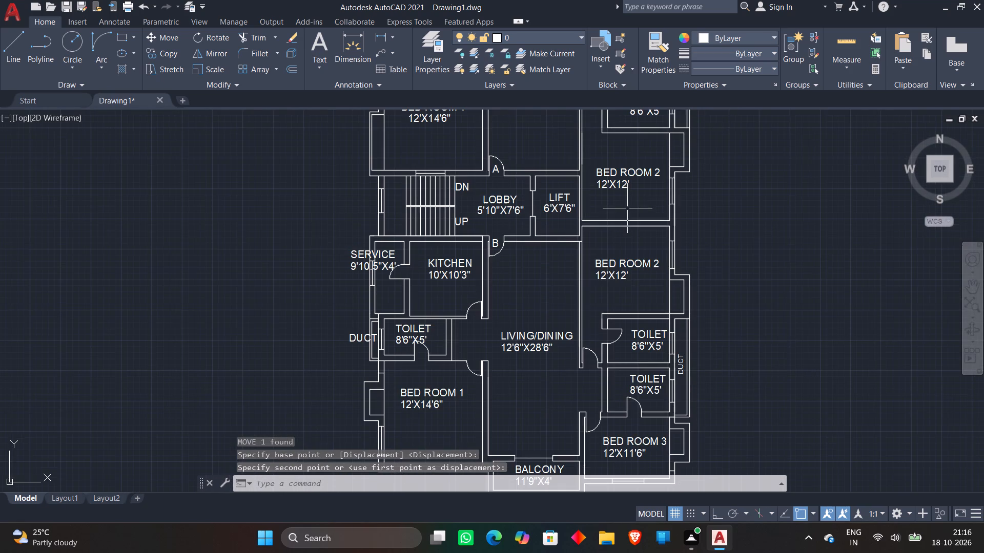
middle_click_drag(627, 208, 589, 299)
scroll(587, 274, "up", 1)
scroll(587, 274, "down", 2)
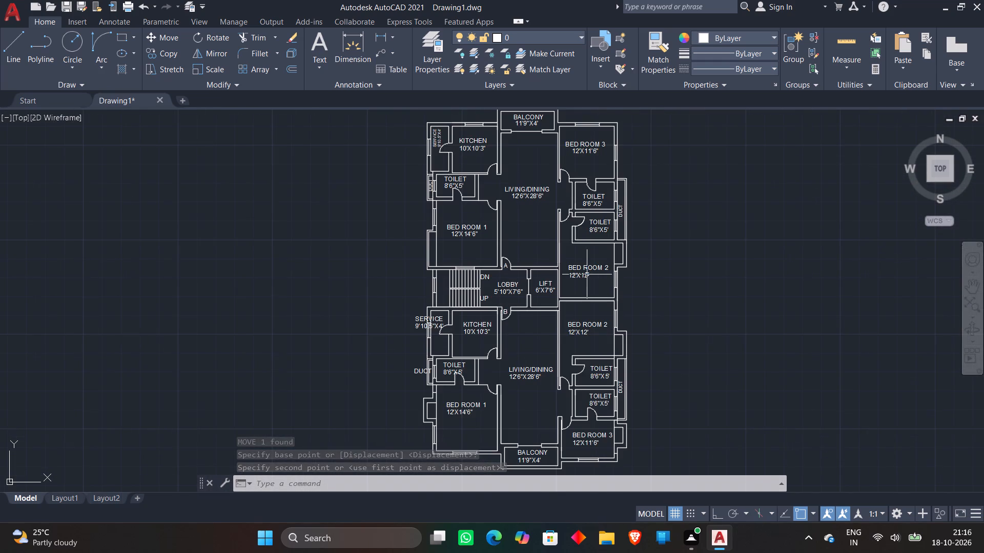
scroll(587, 274, "up", 2)
left_click(549, 273)
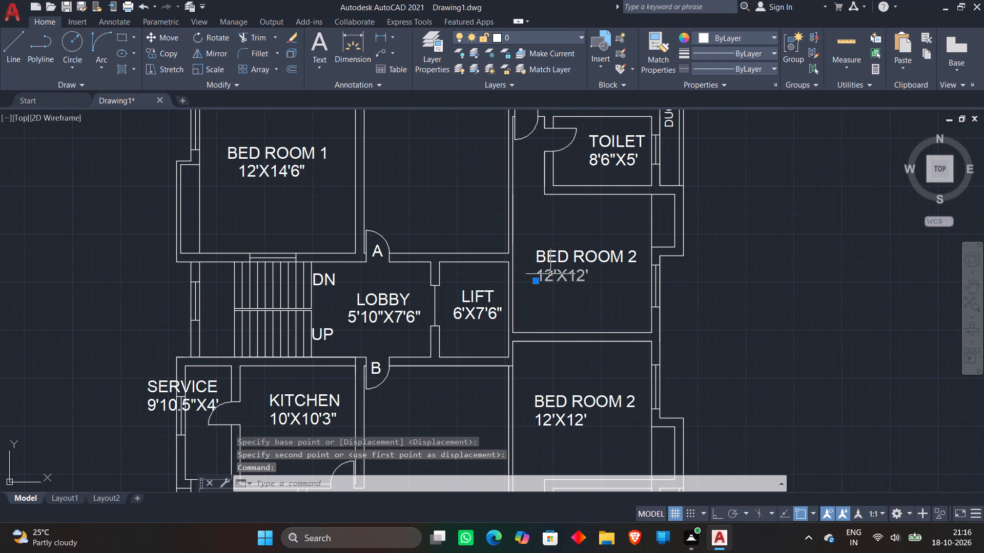
key("m")
key("space")
left_click(564, 274)
left_click(585, 275)
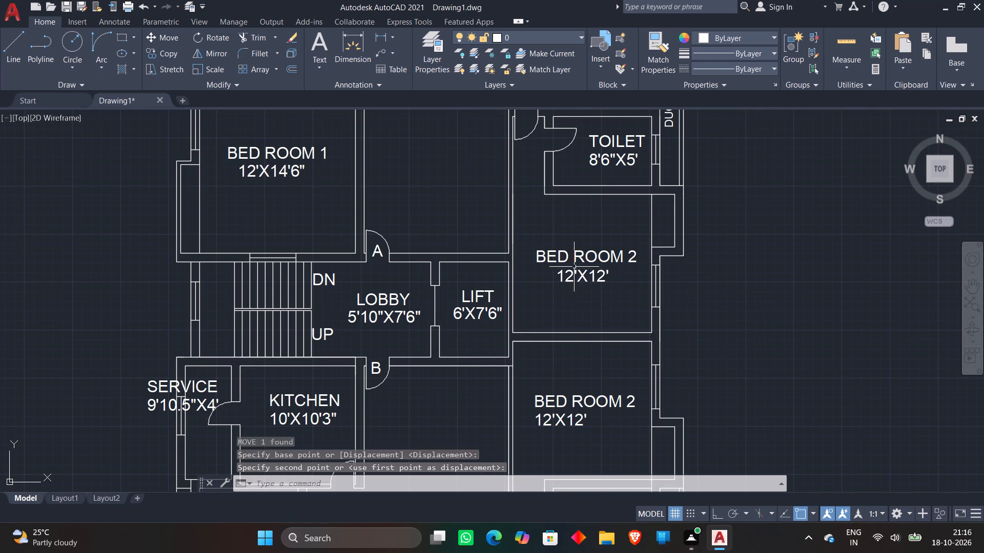
Delete the lower apartment's horizontal SERVICE label and its 9'10.5"X4' size, which overrun the outer wall.
scroll(567, 260, "down", 1)
scroll(388, 290, "down", 1)
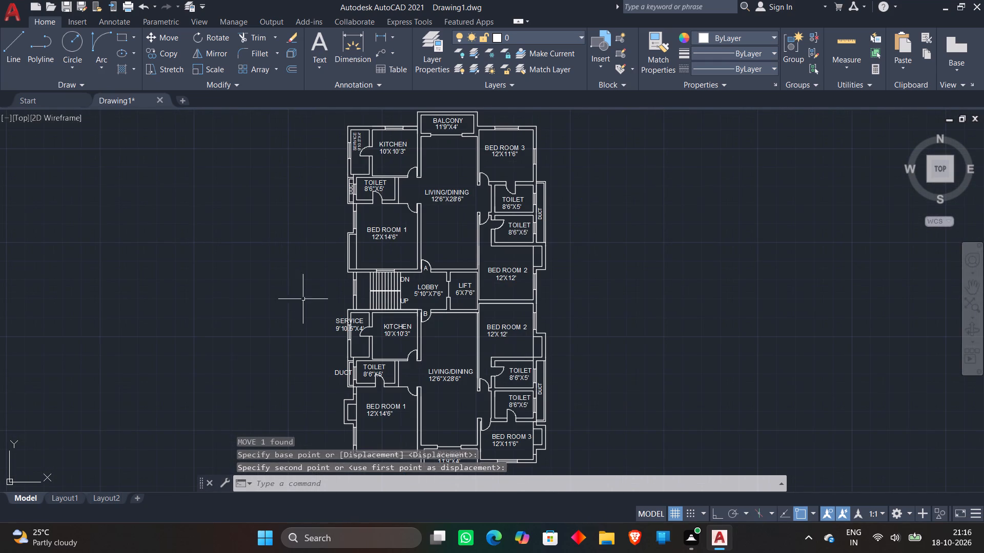
scroll(331, 308, "up", 3)
left_click(350, 350)
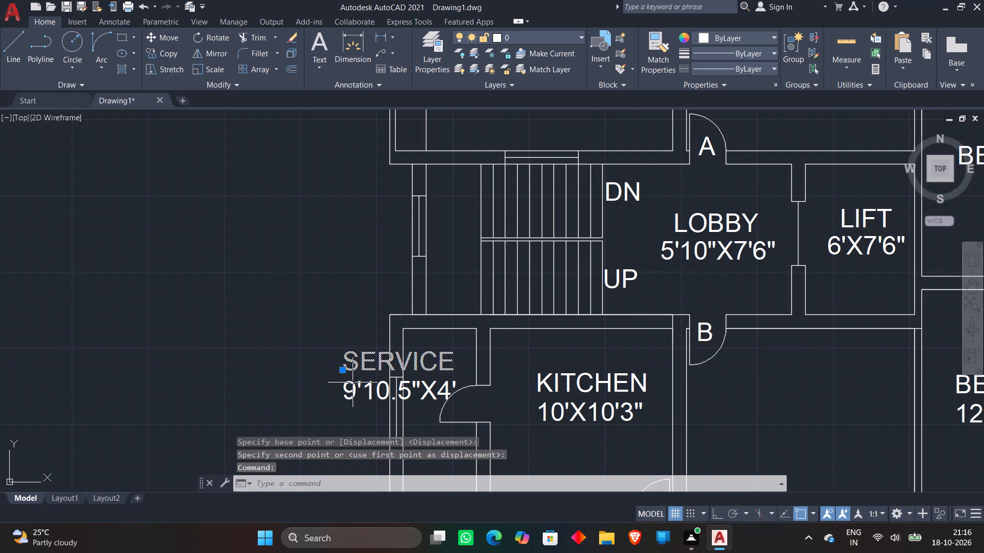
left_click(353, 382)
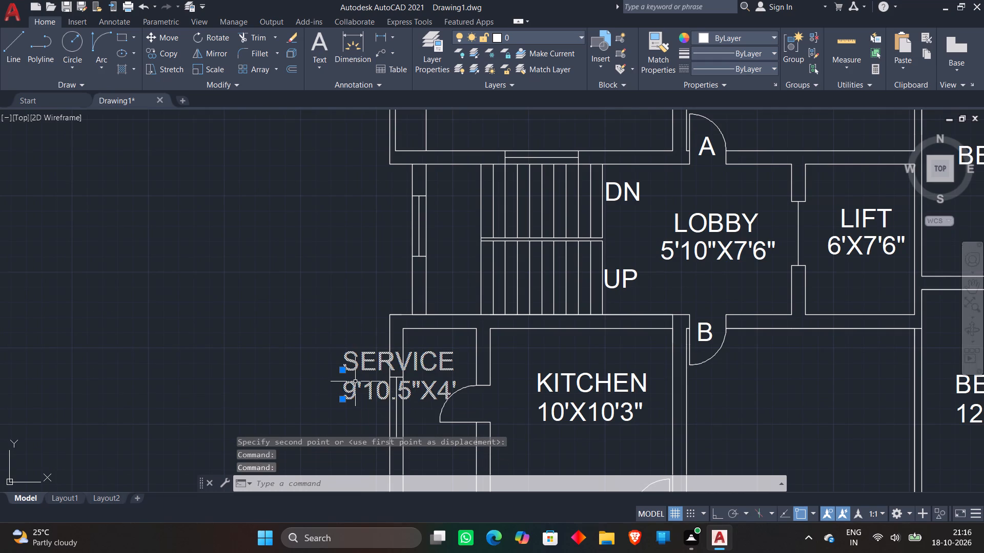
key("Delete")
Copy the upper apartment's vertical SERVICE label and 9'10.5"X4' size about 40'3" straight down into the lower service area, with Ortho on.
scroll(312, 317, "down", 3)
middle_click_drag(296, 292, 310, 345)
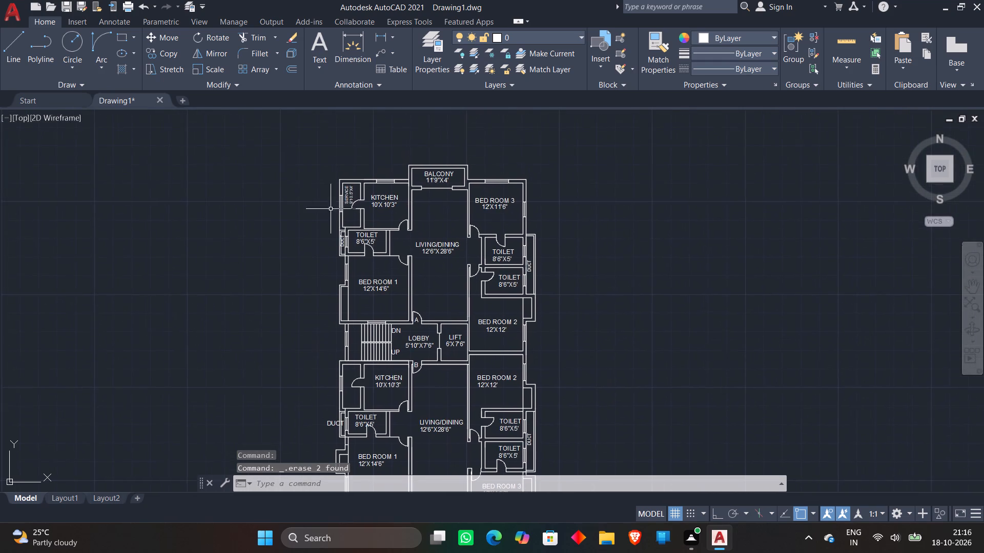
scroll(359, 160, "up", 2)
left_click(322, 245)
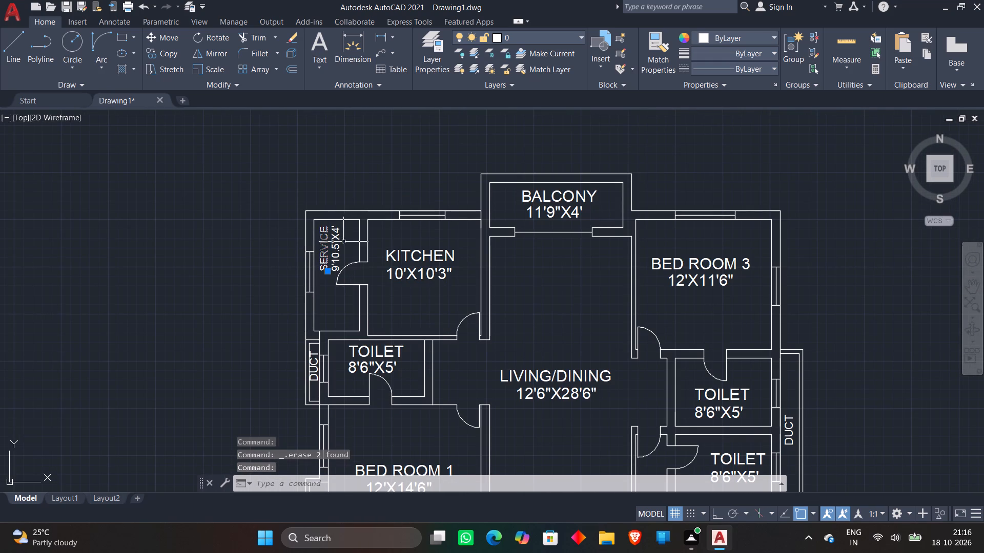
left_click(339, 248)
right_click(339, 248)
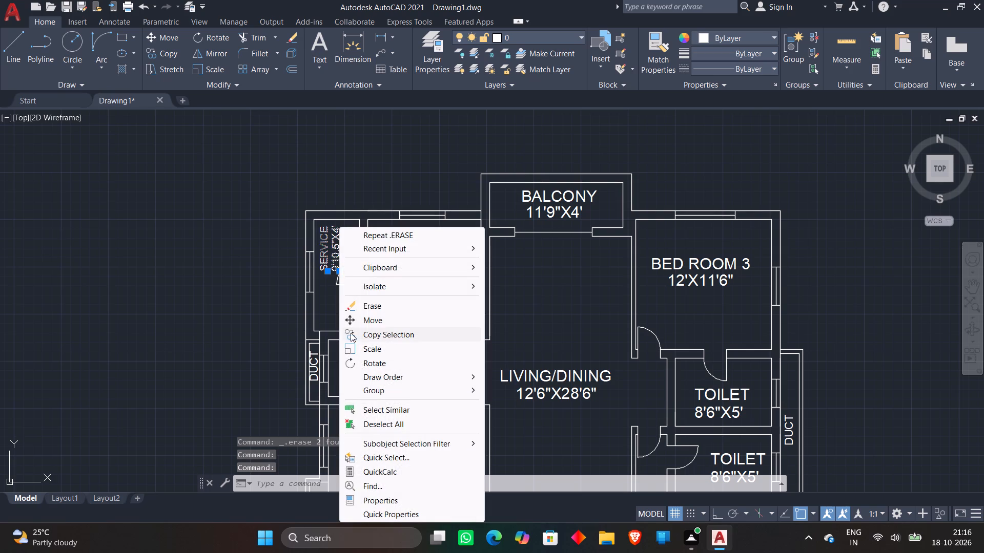
left_click(351, 333)
left_click(330, 248)
scroll(285, 350, "down", 1)
middle_click_drag(285, 351, 294, 278)
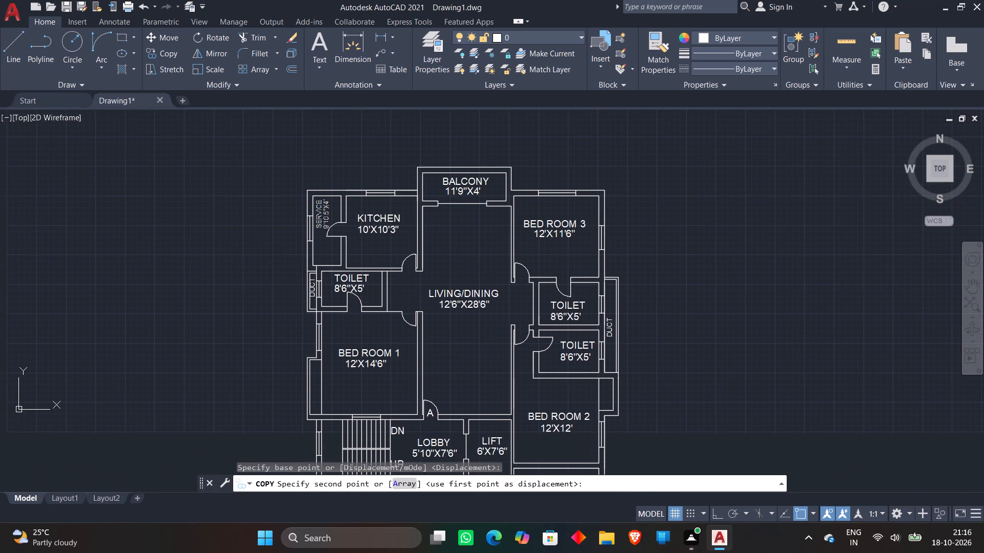
key("F8")
middle_click_drag(294, 292, 353, 124)
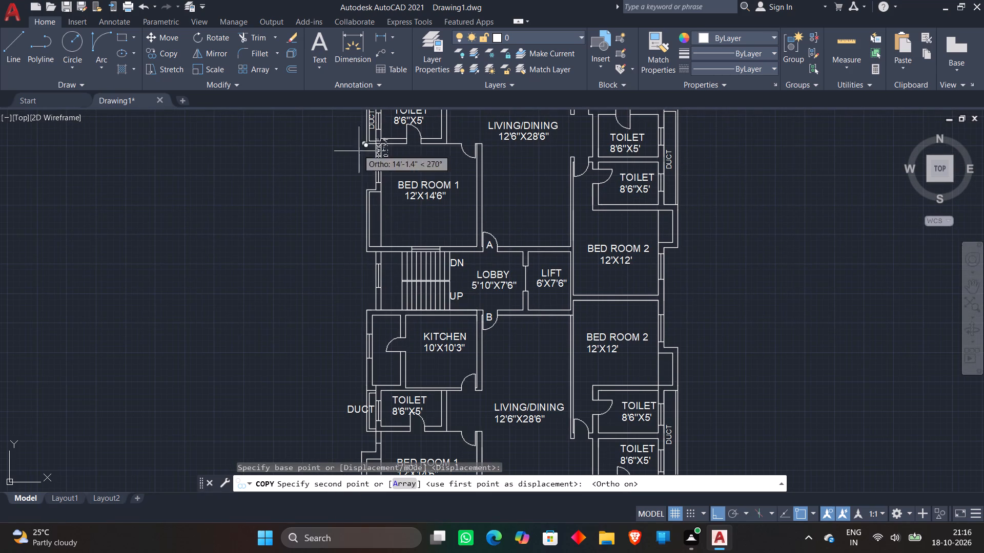
scroll(388, 324, "up", 3)
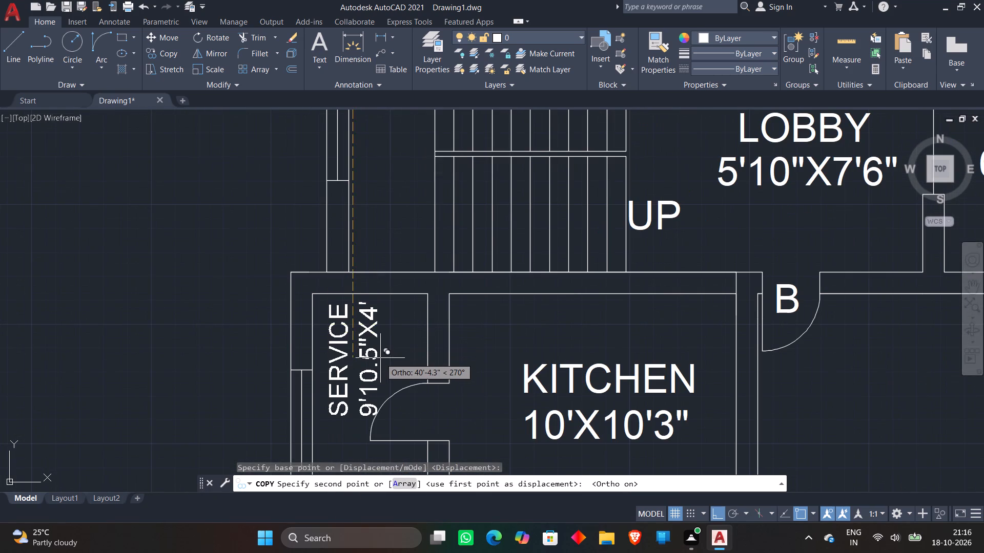
left_click(379, 356)
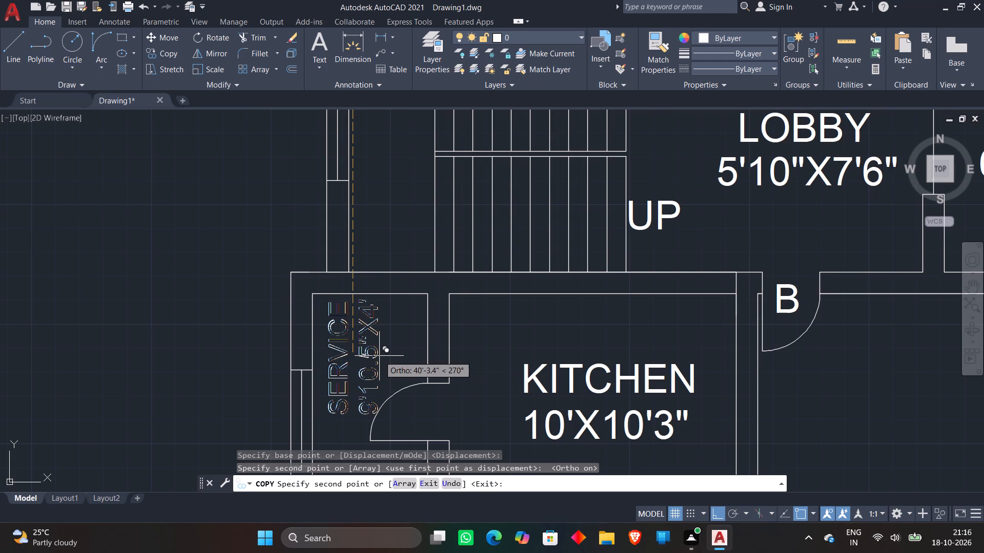
key("Escape")
Delete the horizontal DUCT label that overruns the outer wall beside the lower apartment's toilet next to BED ROOM 1.
scroll(216, 285, "down", 4)
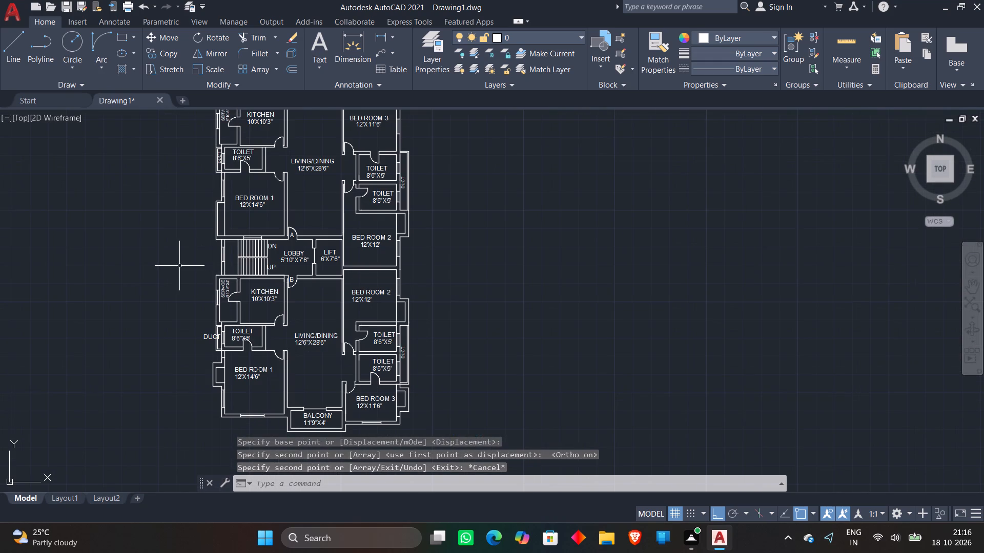
scroll(183, 338, "up", 2)
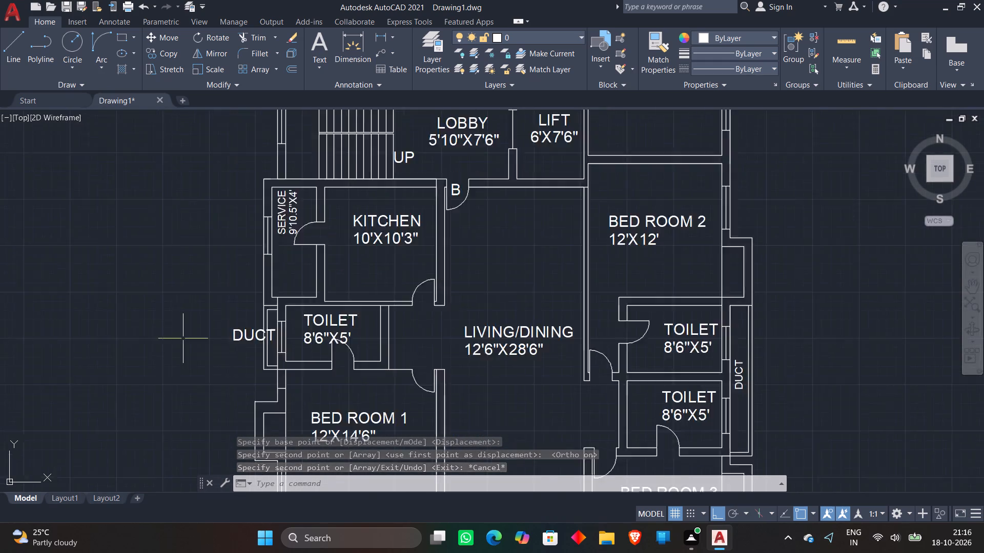
scroll(182, 338, "up", 2)
left_click(315, 314)
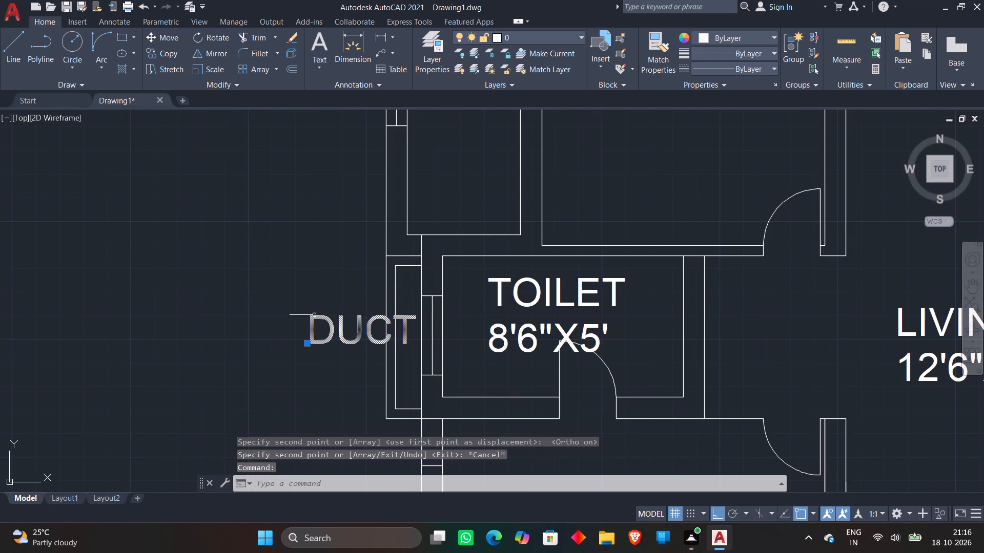
key("Delete")
Copy the upper apartment's vertical DUCT label about 41' straight down into the lower duct beside the toilet next to BED ROOM 1.
scroll(313, 315, "down", 3)
scroll(307, 236, "down", 1)
middle_click_drag(307, 237, 310, 296)
scroll(340, 152, "up", 3)
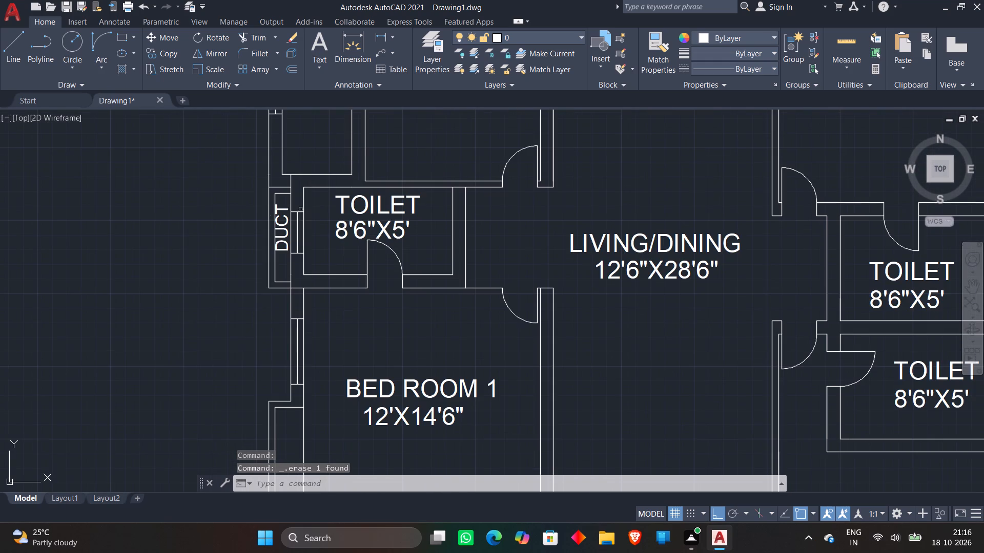
left_click(282, 225)
right_click(281, 225)
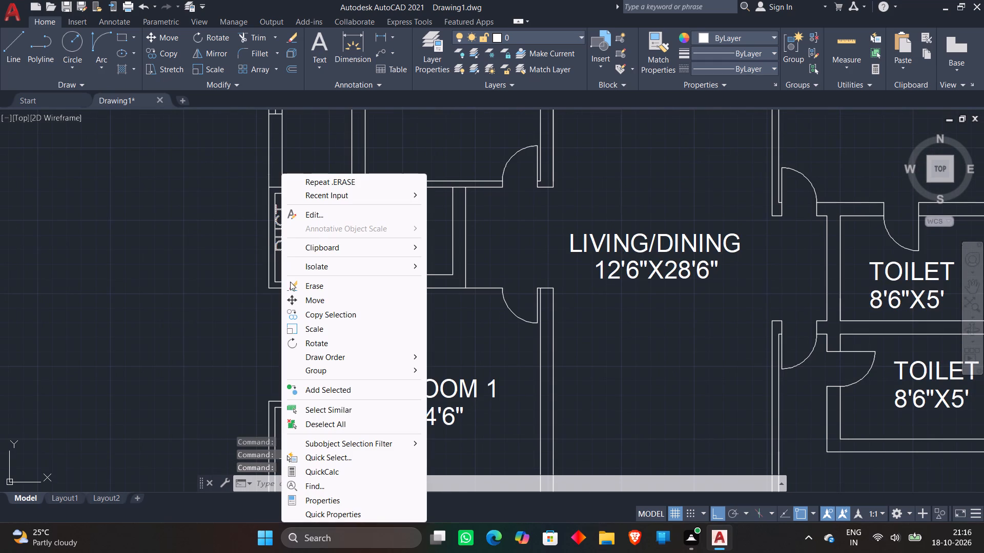
left_click(297, 310)
left_click(280, 239)
scroll(240, 343, "down", 1)
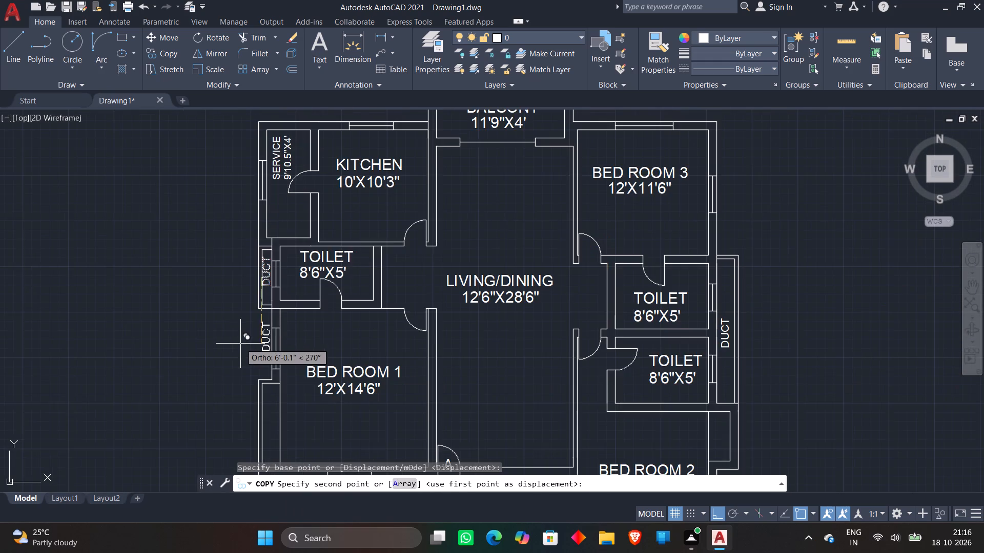
middle_click_drag(240, 343, 243, 245)
middle_click_drag(224, 372, 258, 257)
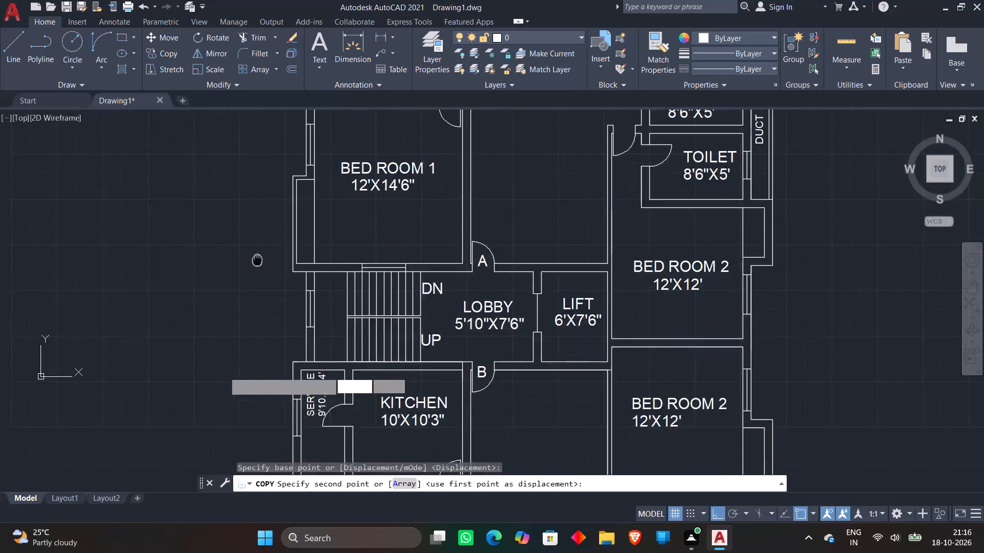
middle_click_drag(258, 257, 289, 189)
middle_click_drag(290, 329, 306, 179)
scroll(322, 288, "up", 2)
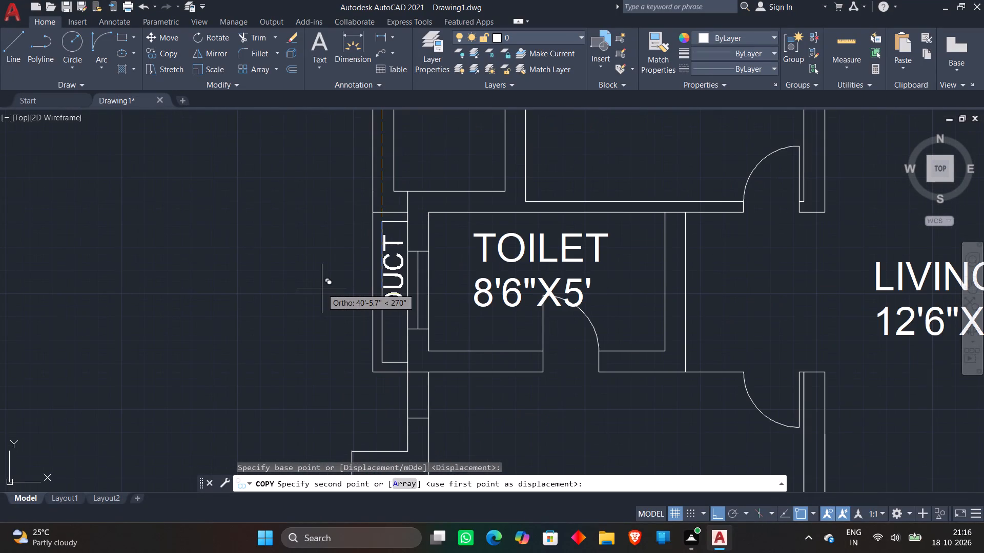
scroll(322, 288, "down", 1)
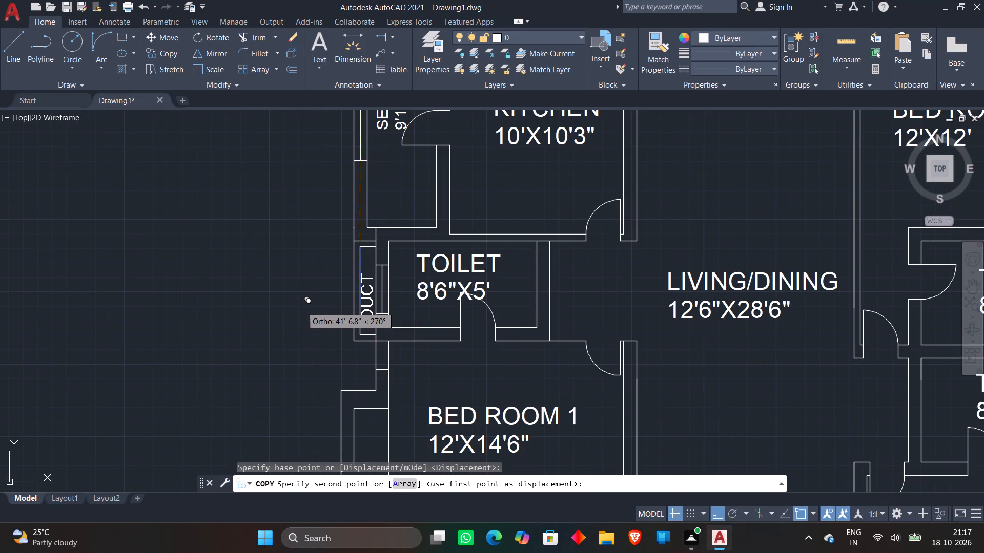
middle_click_drag(301, 307, 305, 203)
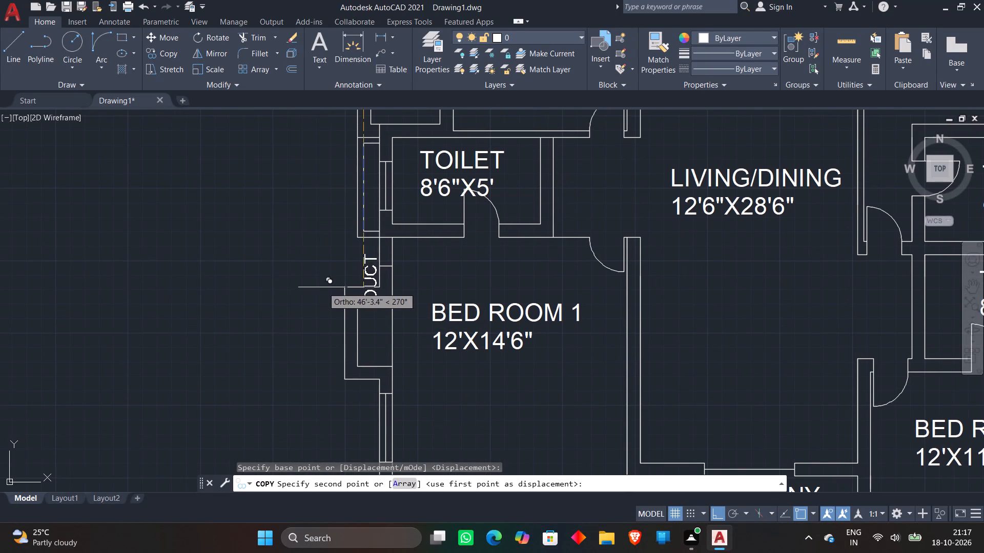
middle_click_drag(313, 254, 306, 314)
scroll(305, 259, "up", 2)
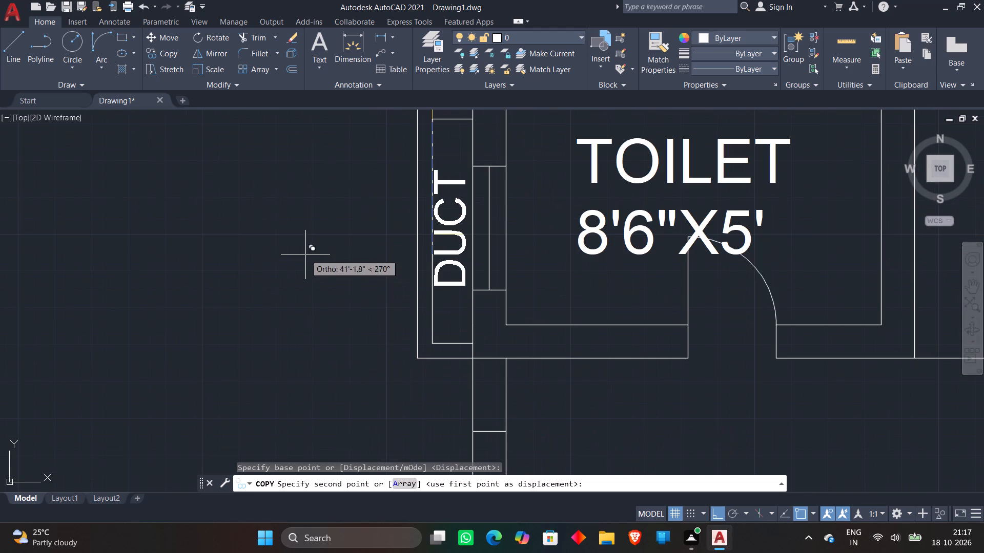
left_click(305, 248)
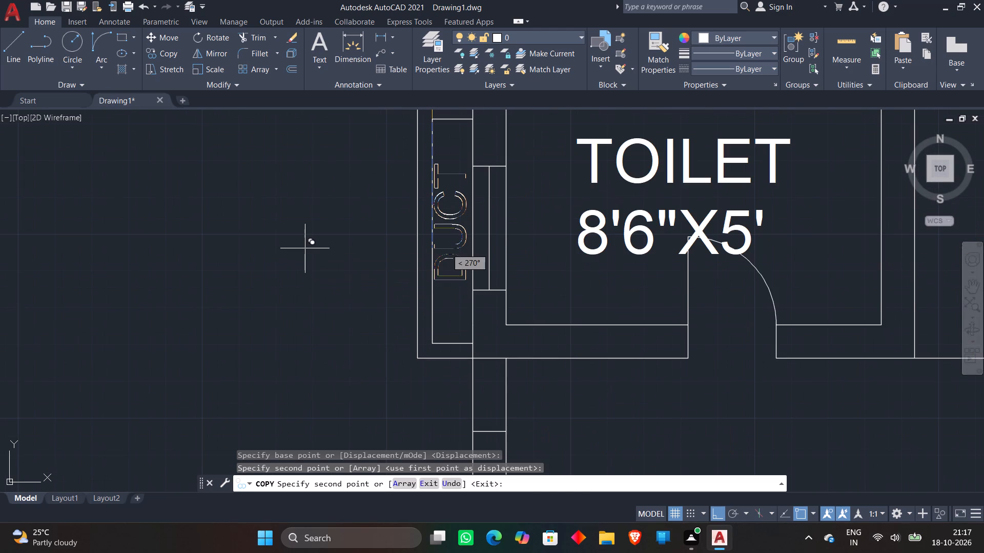
key("Escape")
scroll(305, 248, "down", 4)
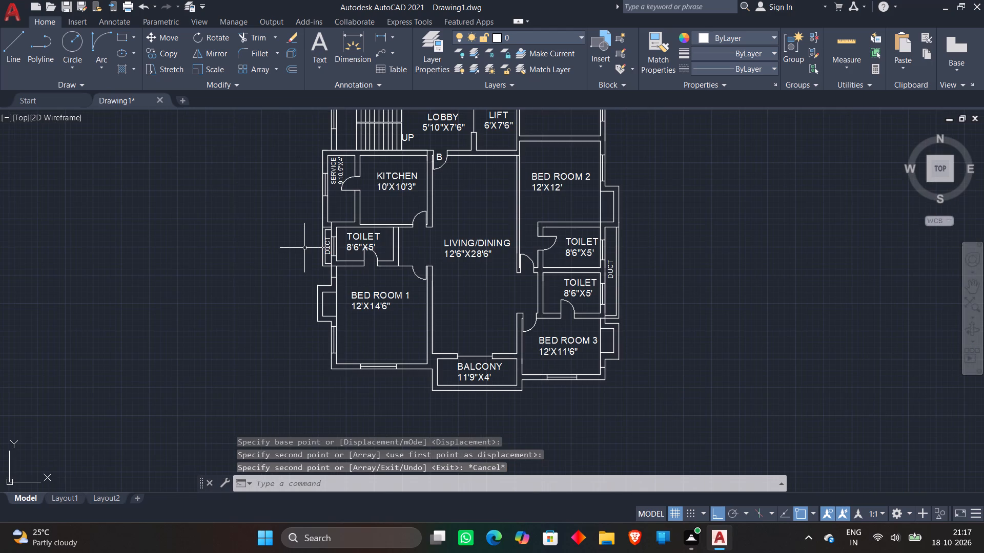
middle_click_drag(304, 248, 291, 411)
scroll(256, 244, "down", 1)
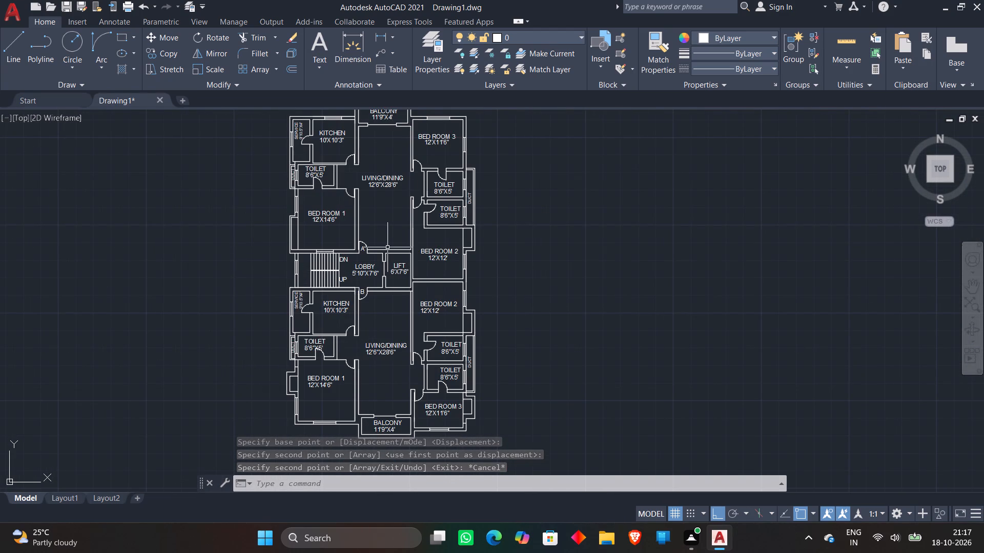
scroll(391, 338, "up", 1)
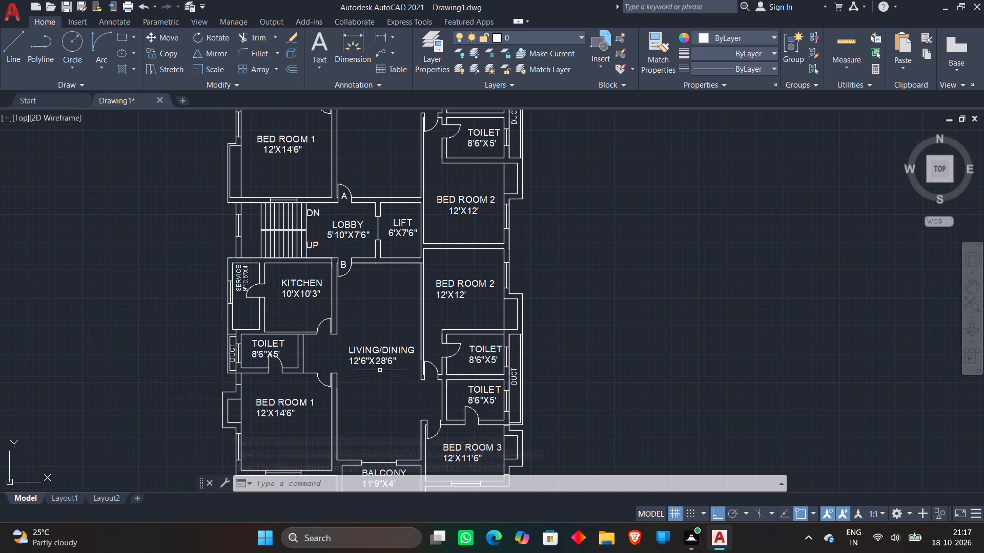
Move the lower apartment's 12'6"X28'6" size slightly right so it is centred beneath the LIVING/DINING label.
left_click(377, 359)
type("M")
key("space")
scroll(377, 365, "up", 2)
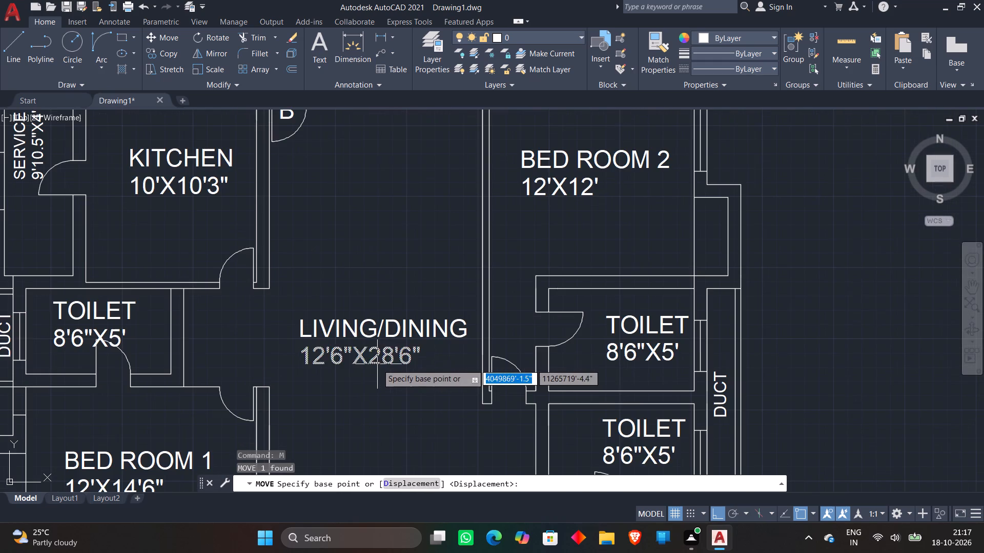
left_click(360, 359)
left_click(377, 358)
scroll(381, 286, "down", 2)
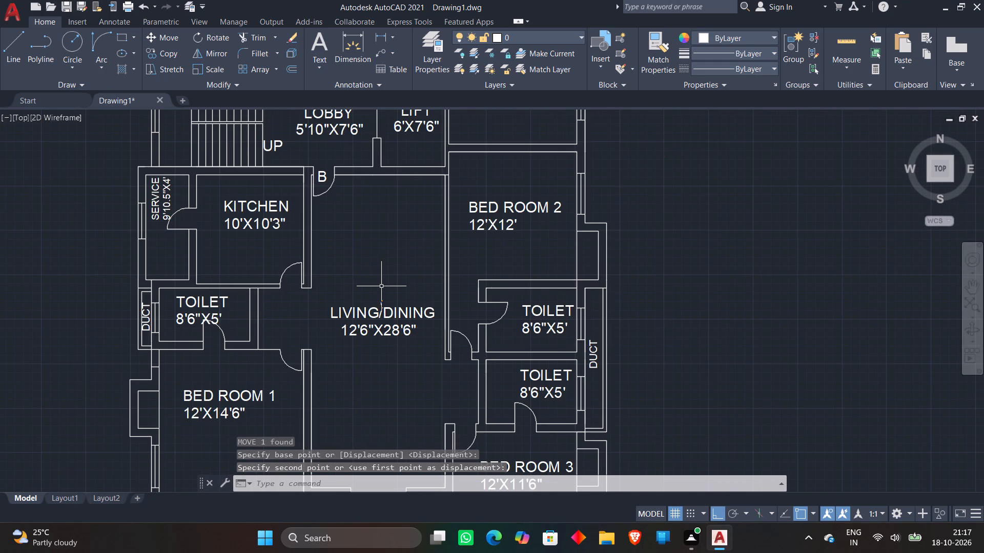
Move the lower apartment's 12'X12' size slightly right so it is centred beneath the BED ROOM 2 label.
scroll(381, 287, "down", 1)
scroll(457, 310, "up", 2)
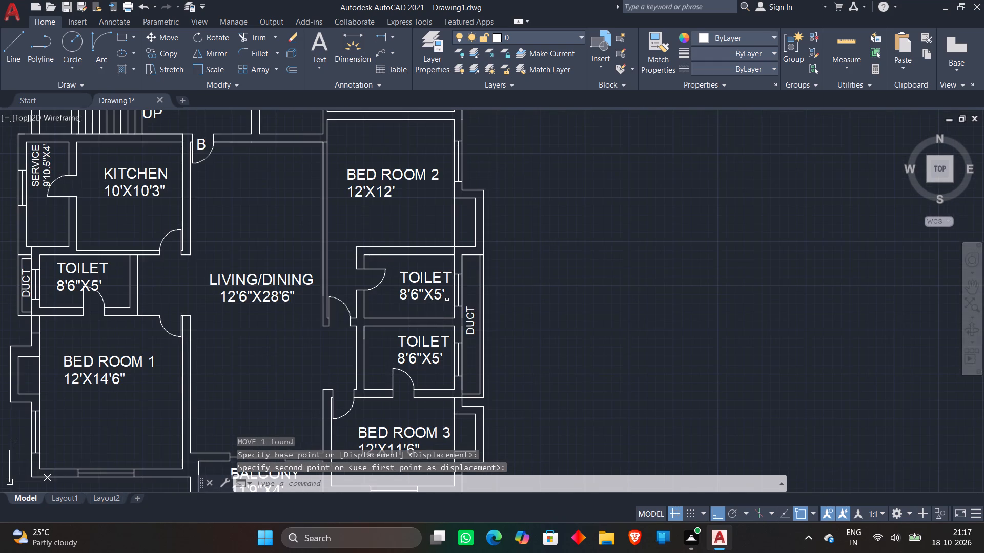
scroll(452, 291, "down", 2)
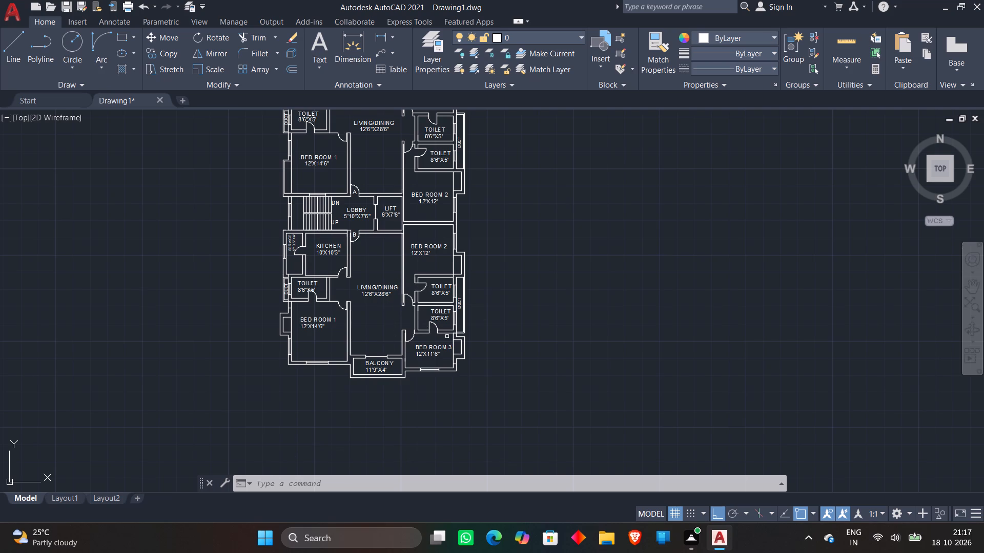
scroll(414, 246, "up", 2)
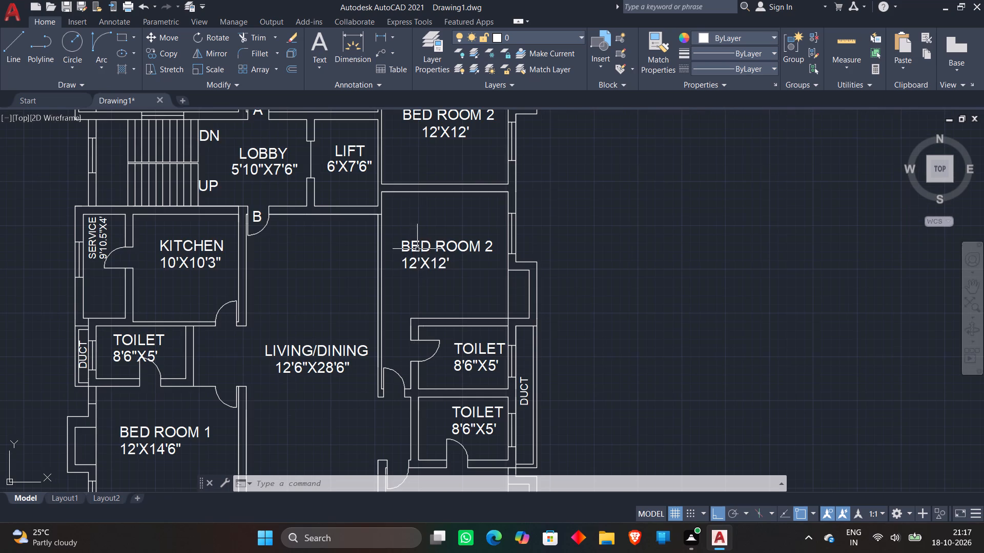
left_click(426, 260)
type("M")
key("space")
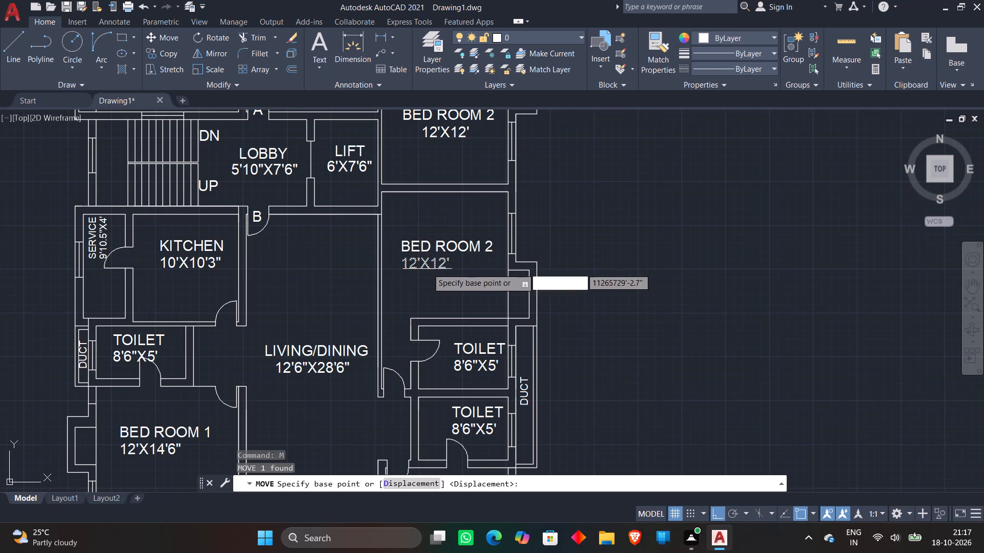
left_click(427, 268)
left_click(441, 269)
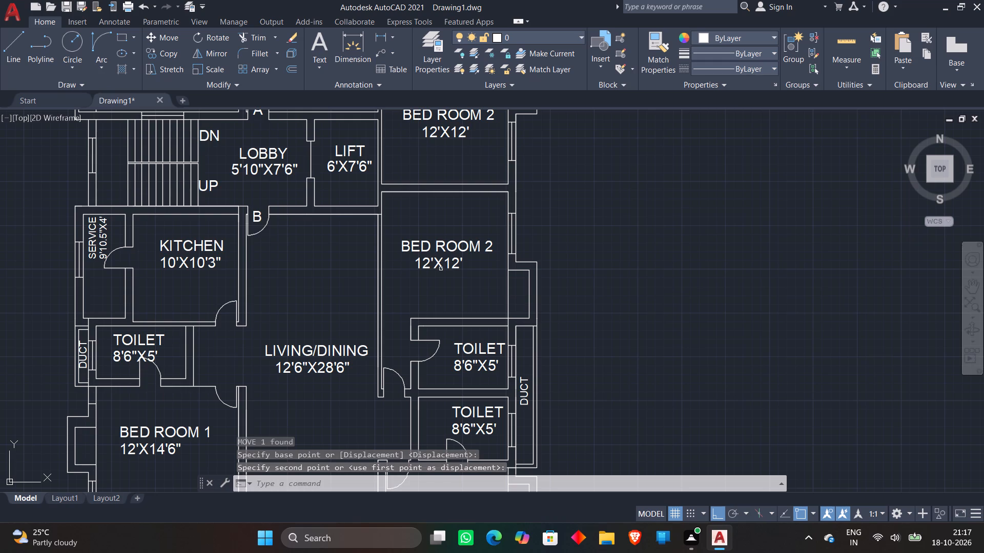
Move the lower apartment's 12'X11'6" size slightly right so it is centred beneath the BED ROOM 3 label.
scroll(568, 253, "down", 1)
middle_click_drag(584, 323, 569, 228)
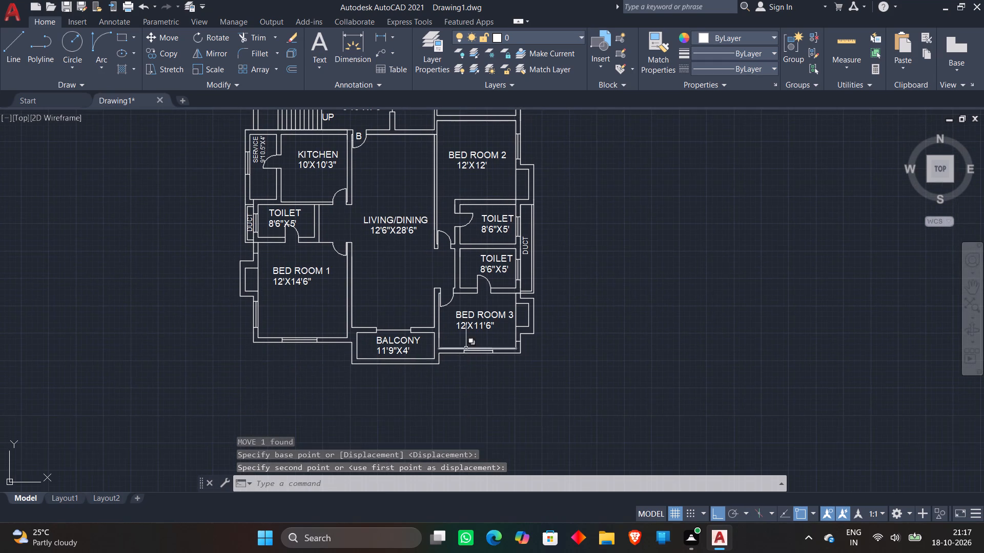
scroll(466, 345, "up", 3)
left_click(495, 275)
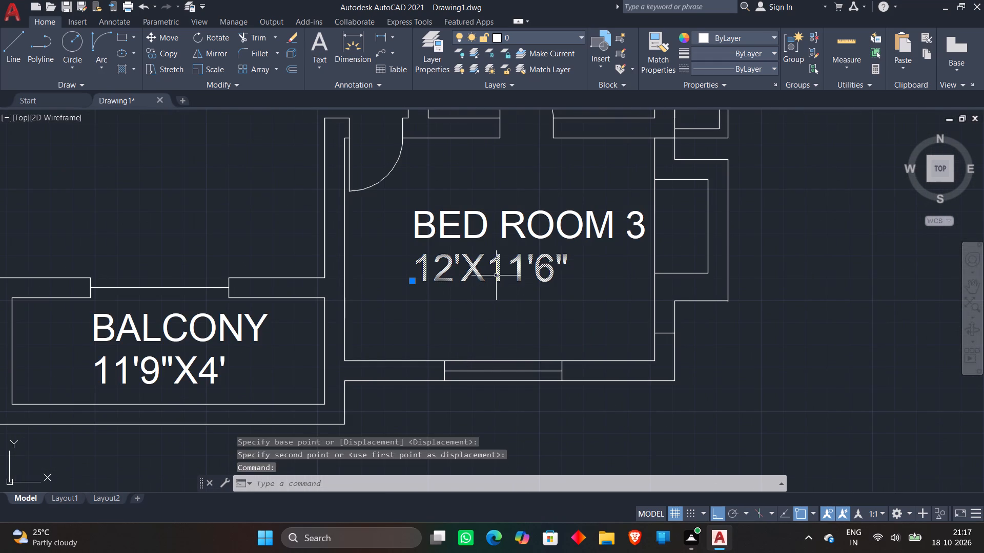
type("M")
key("space")
left_click(467, 273)
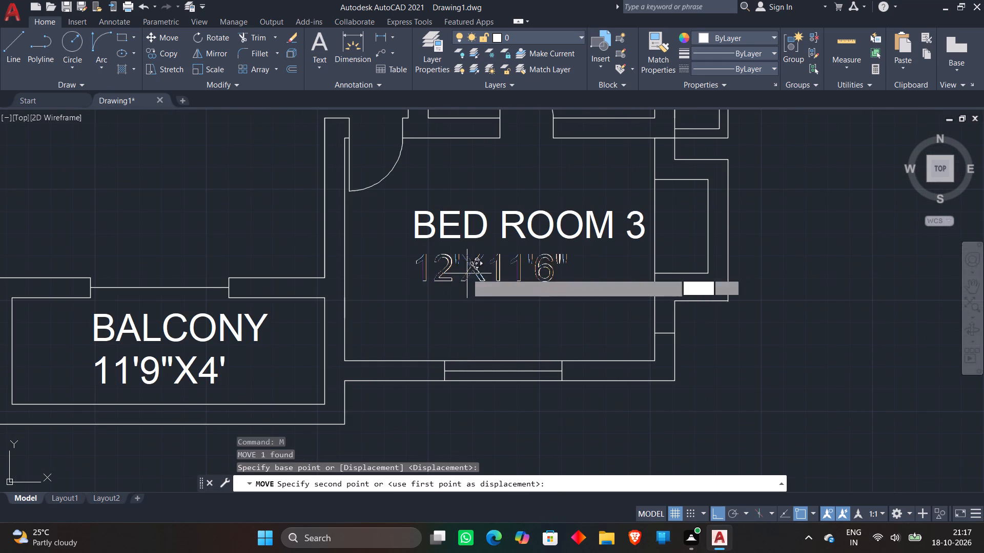
left_click(485, 274)
Move the lower apartment's BALCONY label slightly left so it is centred above its 11'9"X4' size.
scroll(569, 204, "down", 3)
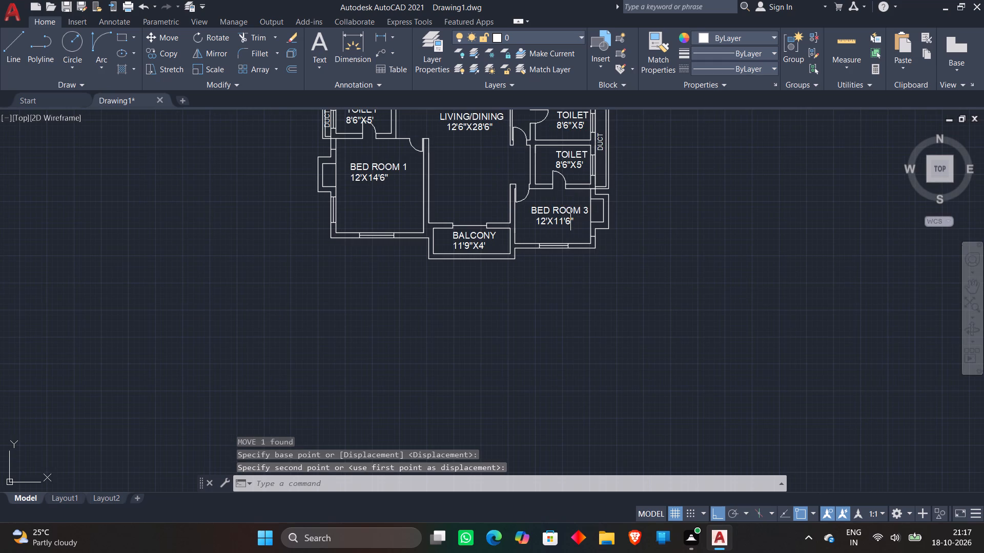
middle_click_drag(401, 276, 398, 316)
scroll(516, 267, "up", 3)
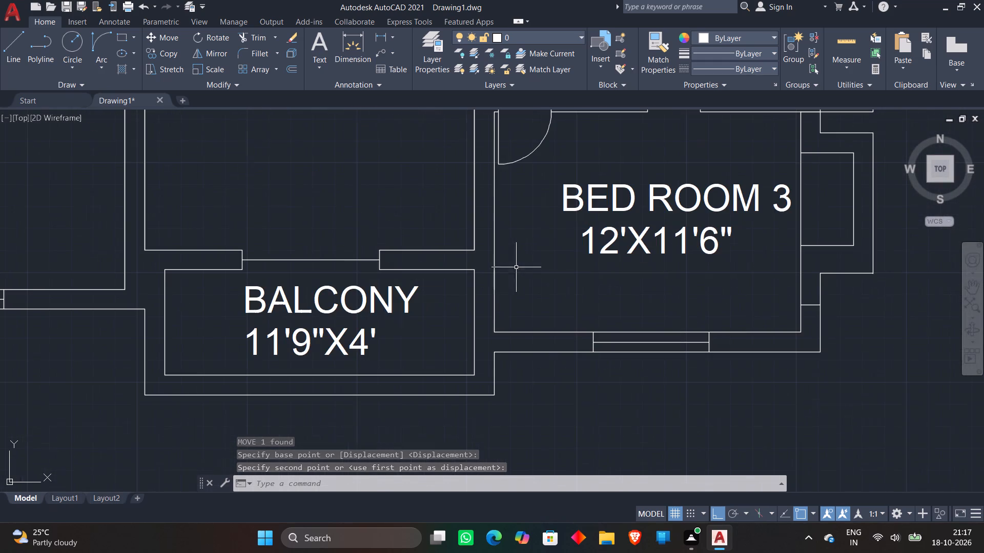
left_click(333, 307)
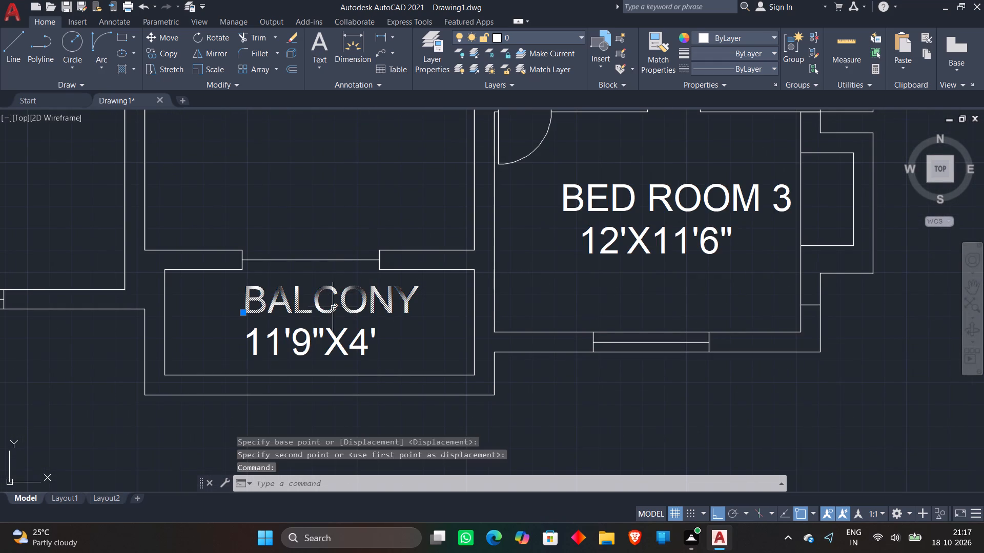
type("M")
key("space")
left_click(342, 299)
left_click(330, 305)
Move the lower apartment's BED ROOM 1 label and 12'X14'6" size together straight down towards the middle of the room.
scroll(337, 194, "down", 2)
middle_click_drag(336, 195, 381, 323)
scroll(70, 250, "down", 1)
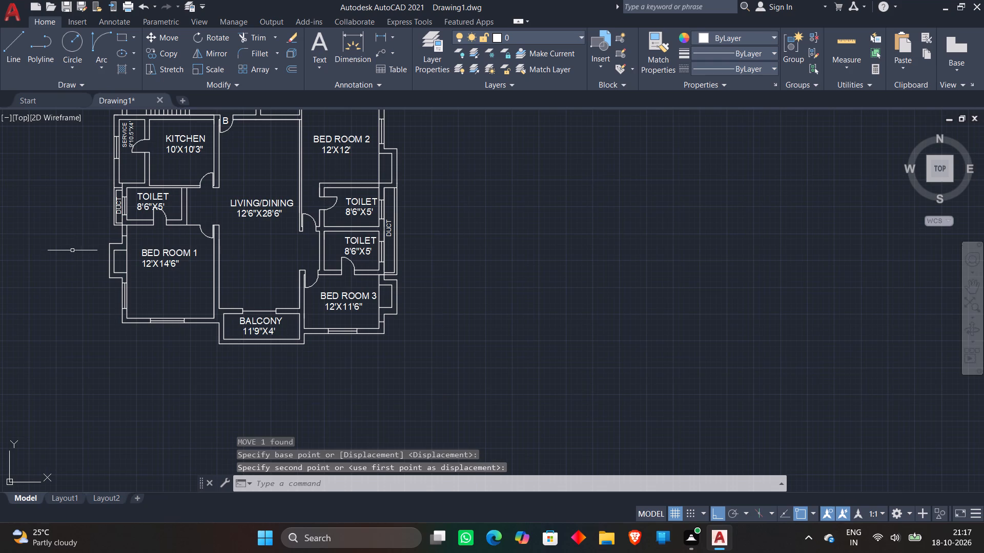
middle_click_drag(156, 282, 215, 317)
scroll(211, 307, "up", 1)
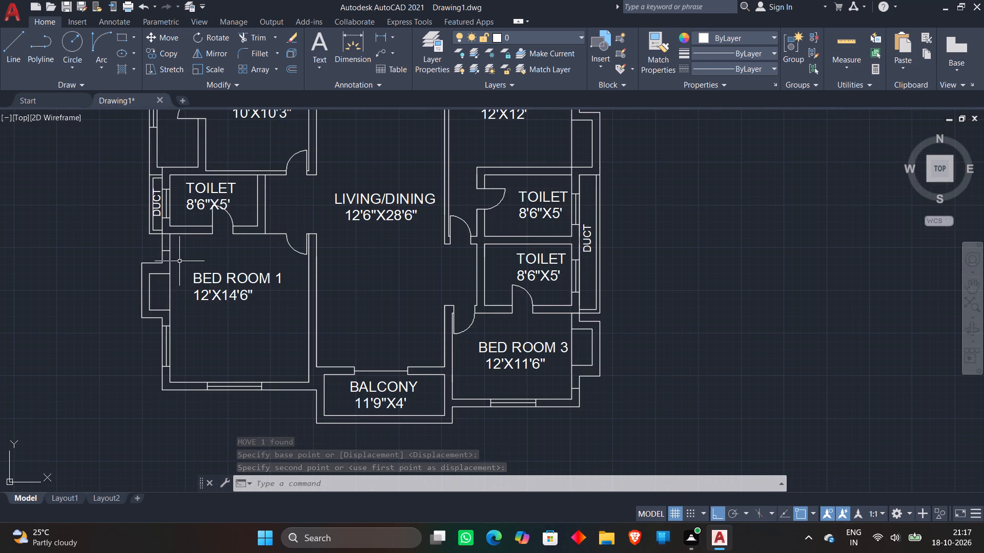
left_click(179, 261)
left_click(290, 315)
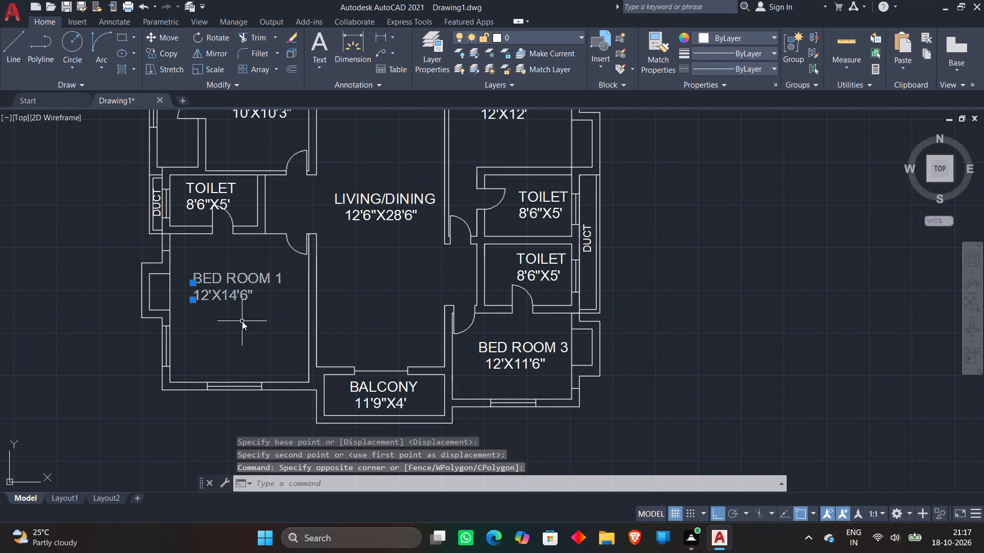
key("m")
key("space")
left_click(232, 284)
left_click(232, 300)
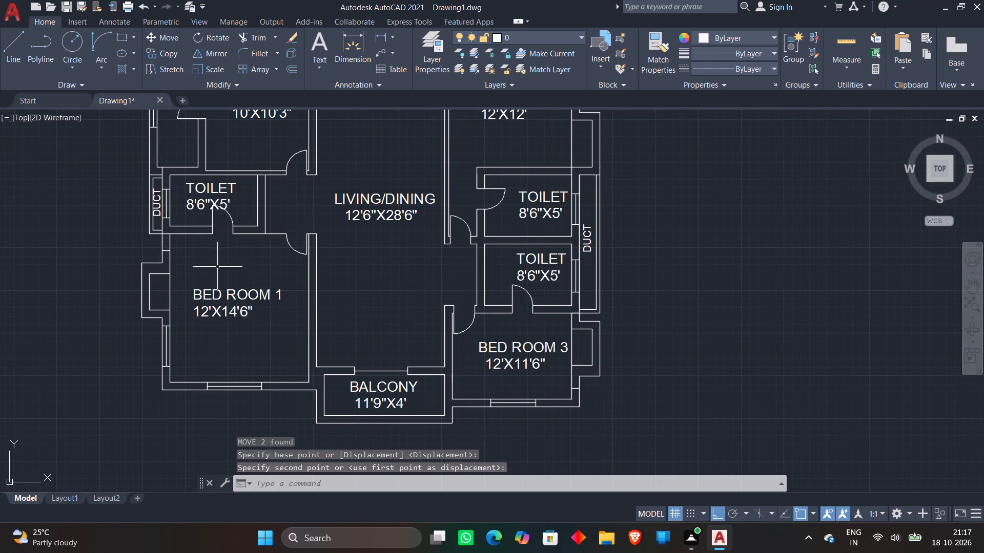
Move the lower apartment's LIVING/DINING label and 12'6"X28'6" size together slightly left, with Ortho off, to centre them between the walls.
middle_click_drag(335, 214, 294, 259)
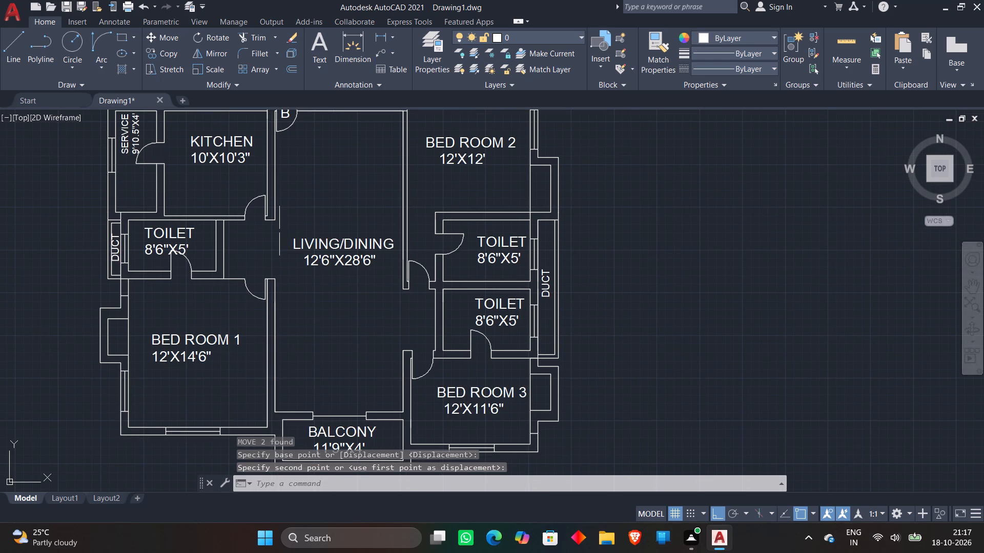
left_click(279, 231)
left_click(394, 281)
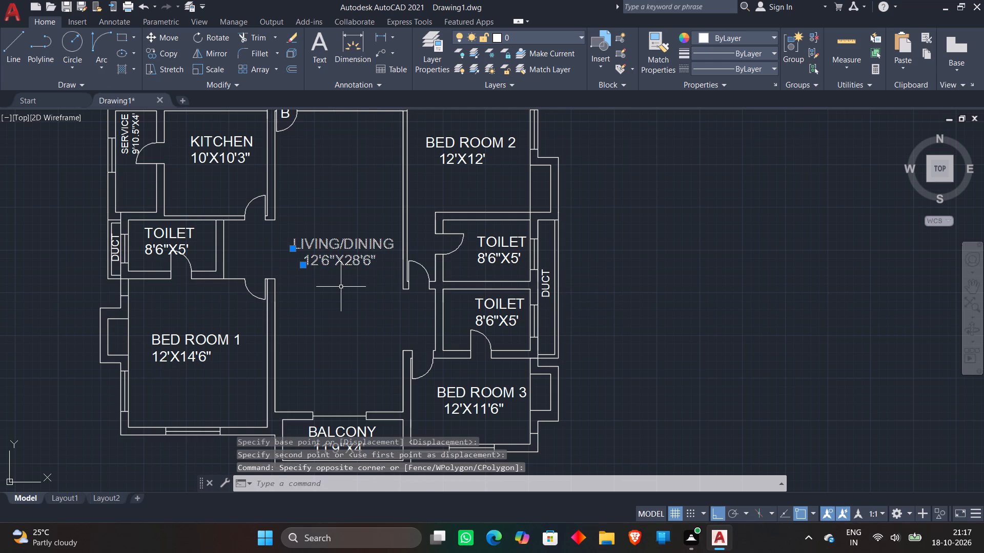
type("M")
key("space")
left_click(337, 254)
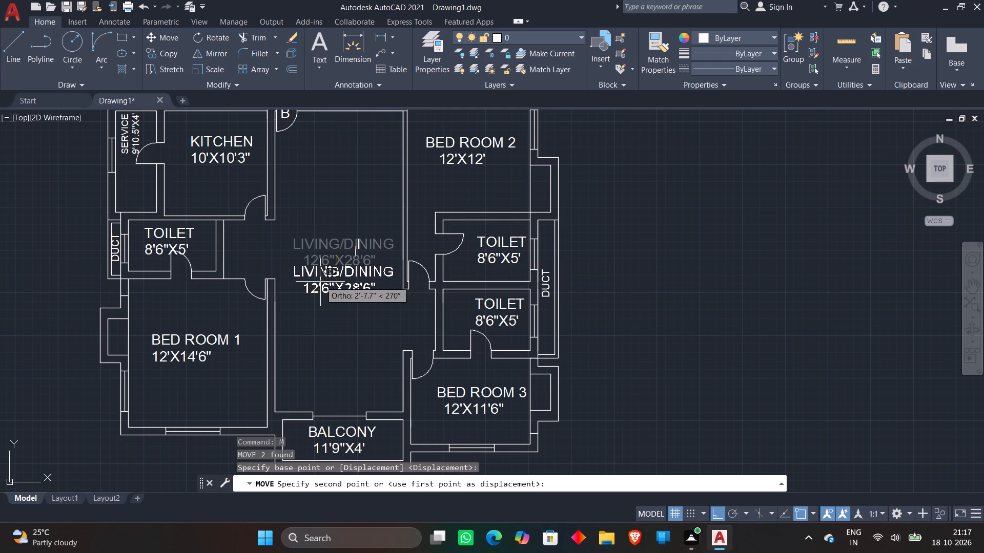
key("F8")
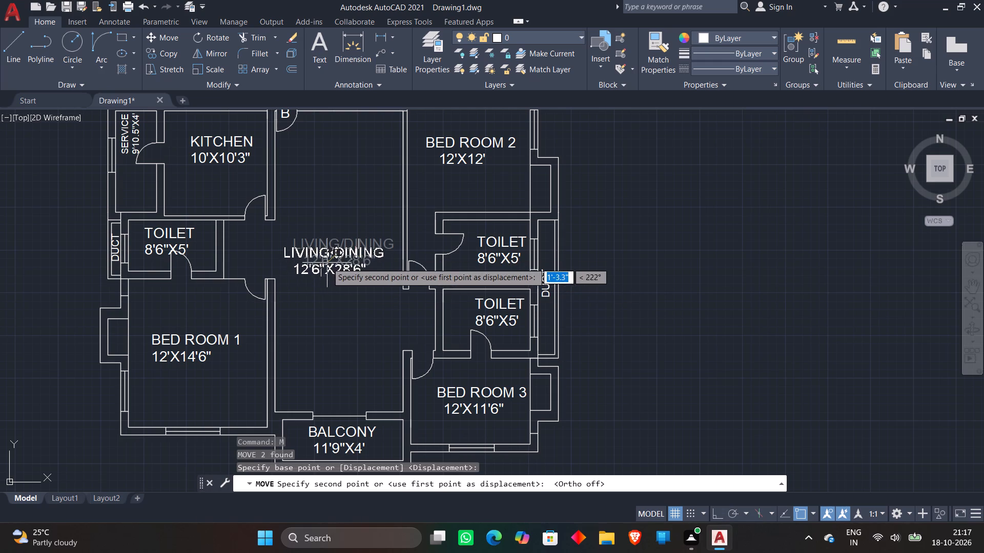
left_click(328, 252)
Copy the upper apartment's 12'X14'6" text from BED ROOM 1 six times into a column in the empty space left of the plan.
scroll(324, 296, "down", 2)
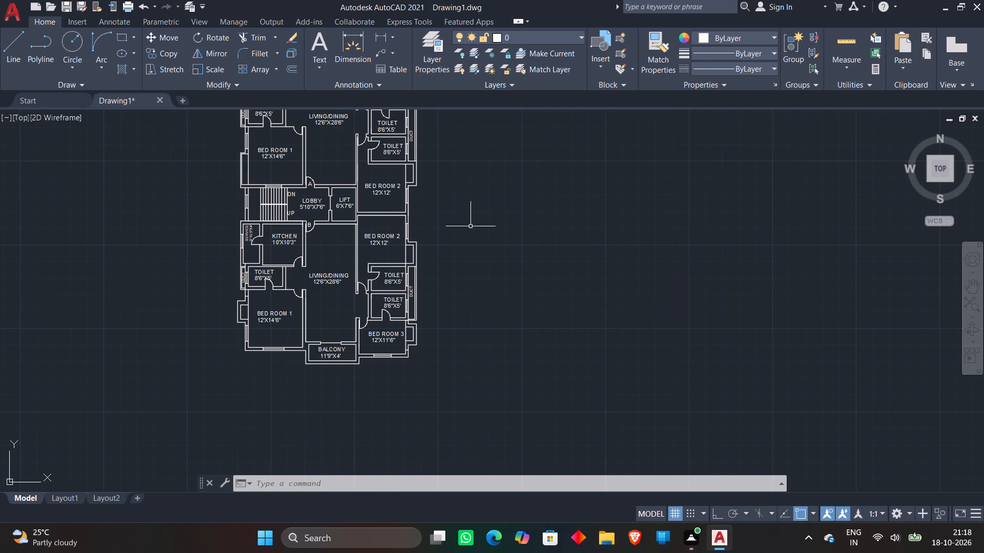
scroll(430, 282, "down", 2)
scroll(400, 194, "up", 2)
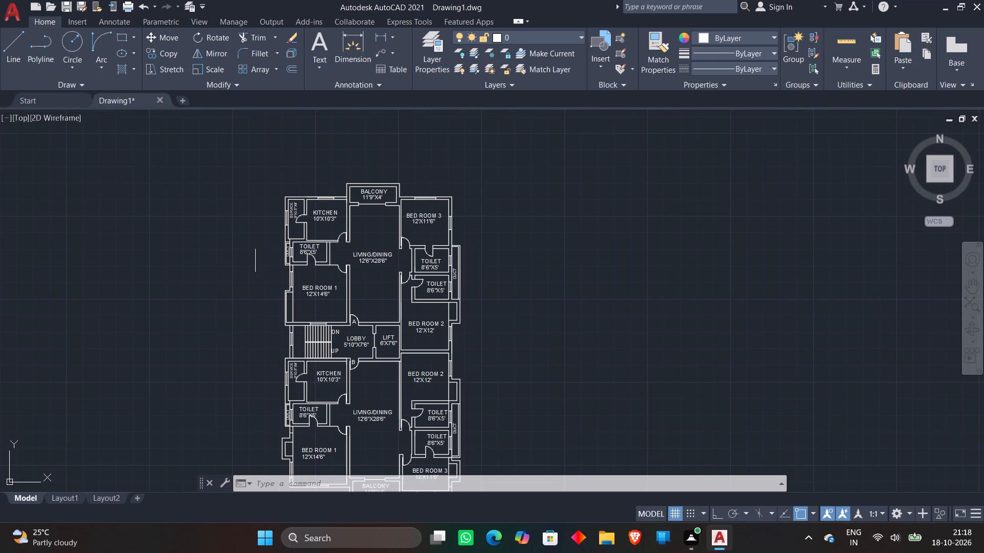
scroll(353, 211, "up", 1)
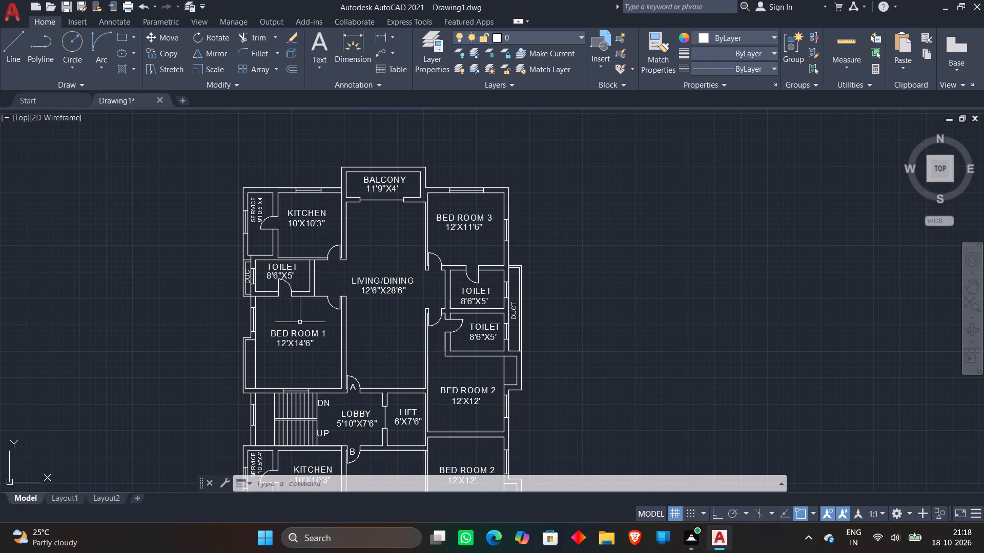
left_click(282, 345)
right_click(300, 346)
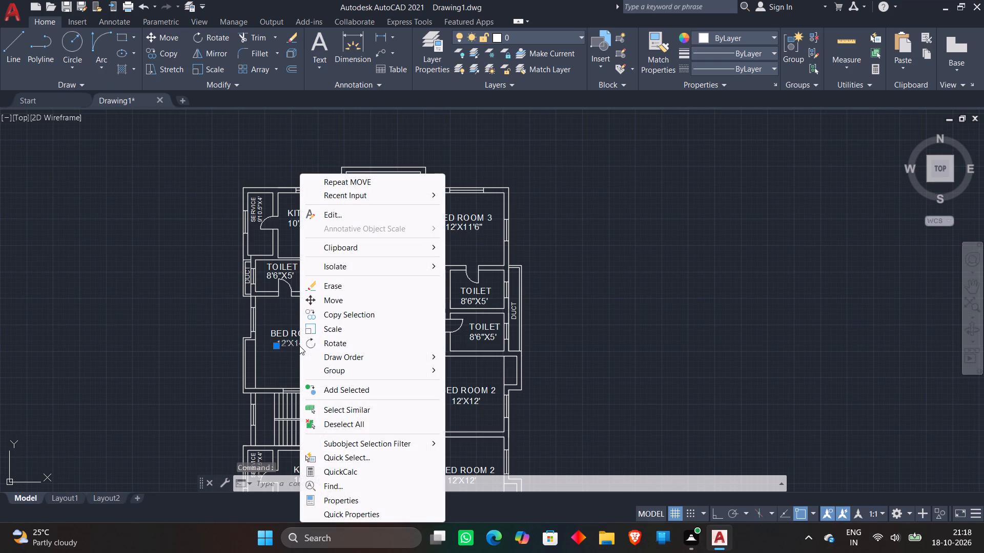
left_click(334, 316)
left_click(310, 339)
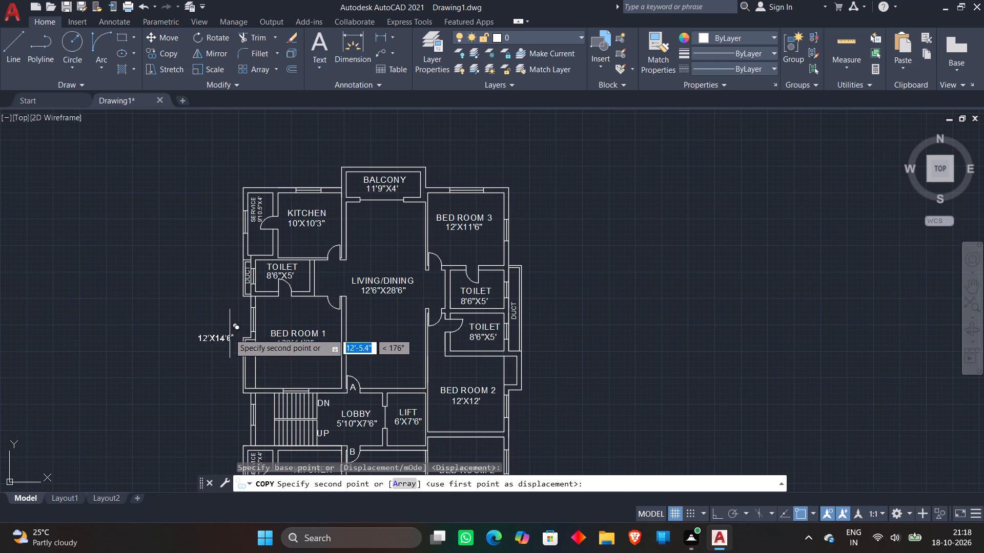
left_click(169, 332)
left_click(176, 321)
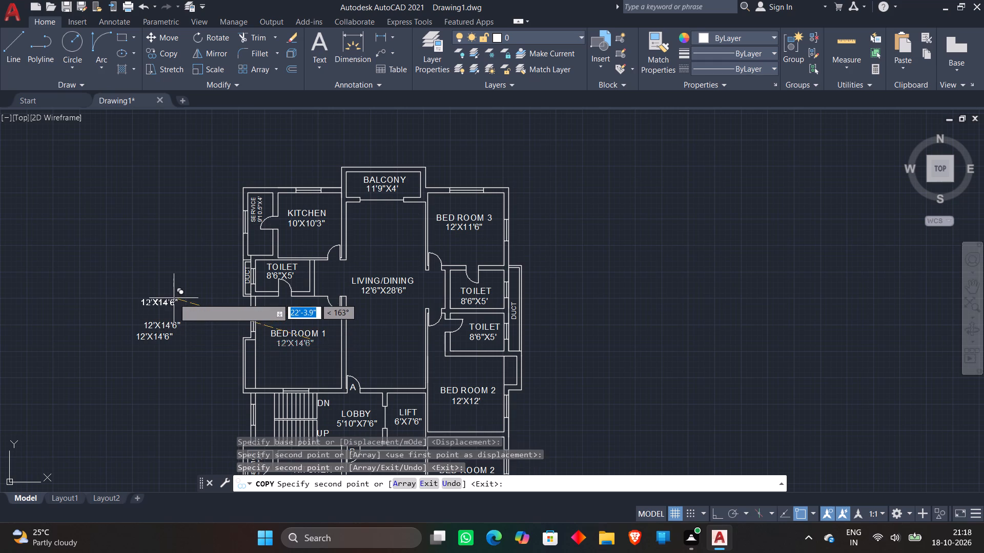
left_click(174, 298)
left_click(173, 282)
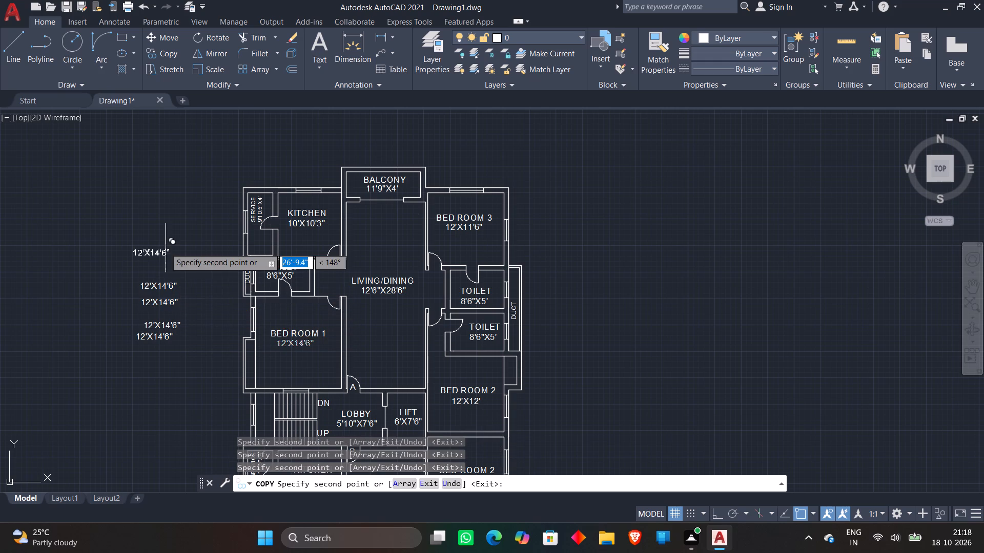
left_click(166, 248)
left_click(170, 219)
key("Escape")
Change the topmost 12'X14'6" copy in the column left of the plan to MD.
scroll(162, 225, "up", 2)
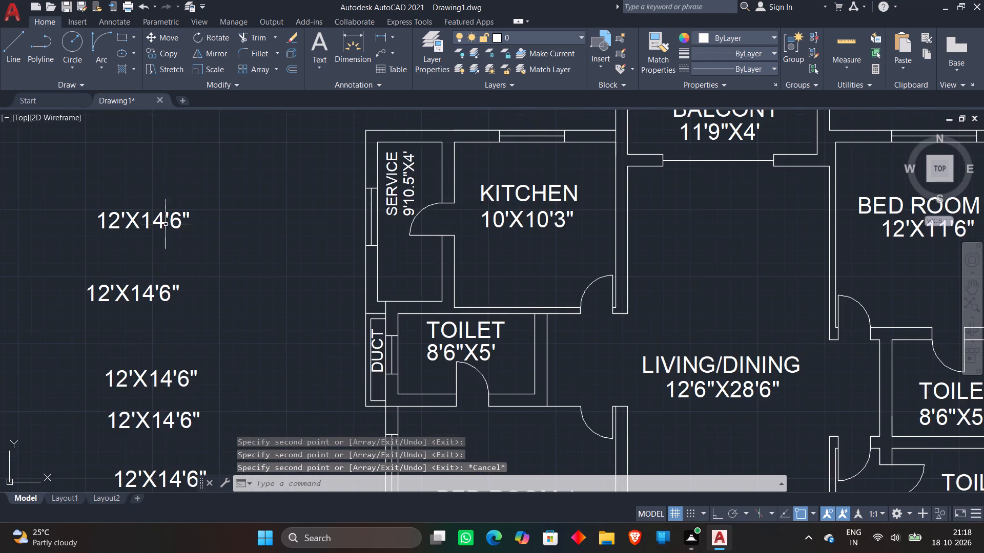
scroll(200, 231, "down", 1)
double_click(185, 225)
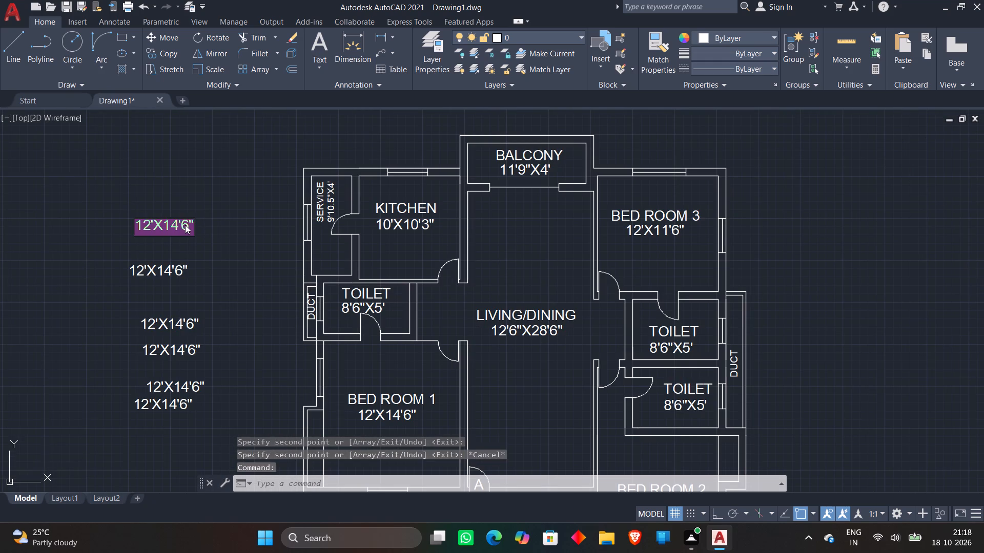
key("BackSpace")
type("MD")
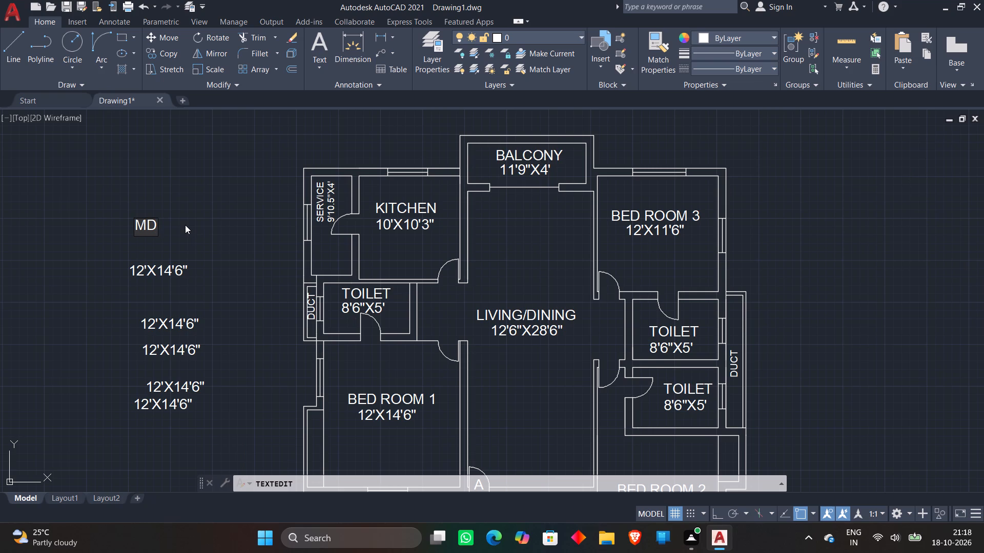
key("Return")
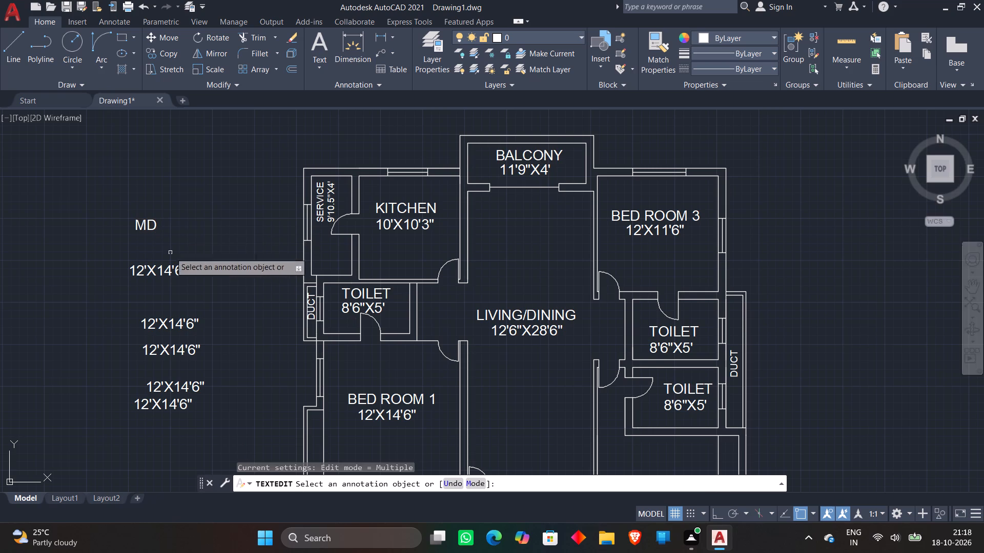
key("Escape")
Change the second 12'X14'6" copy, directly below MD, to D.
double_click(157, 271)
left_click(155, 271)
key("Escape")
double_click(140, 271)
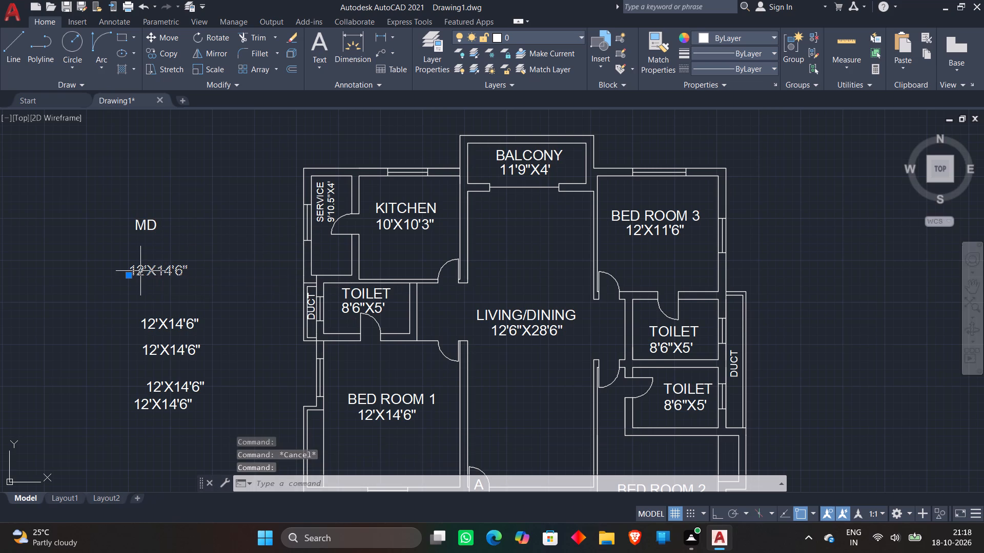
key("BackSpace")
key("d")
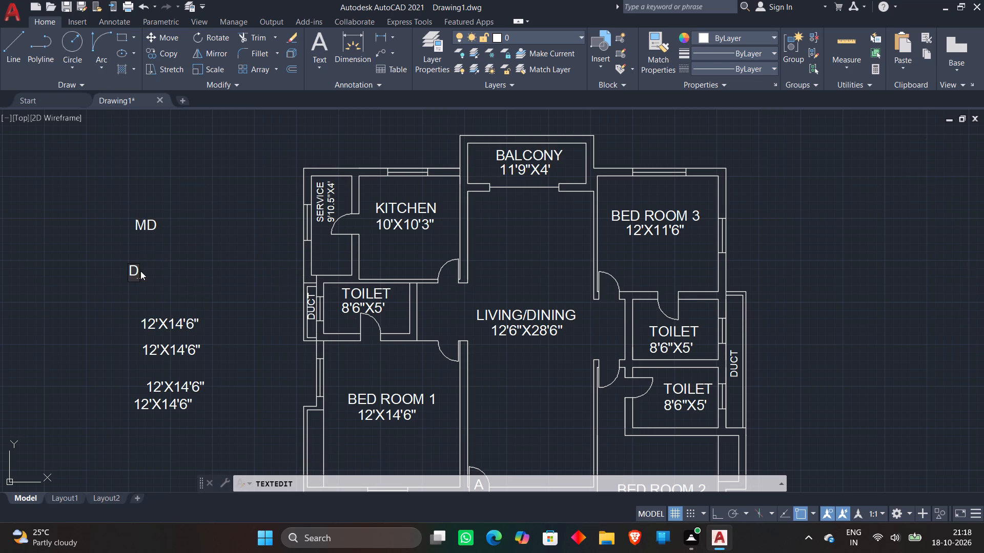
left_click(243, 263)
key("Escape")
Change the third text in the column left of the plan, the 12'X14'6" copy below D, to D1.
double_click(182, 325)
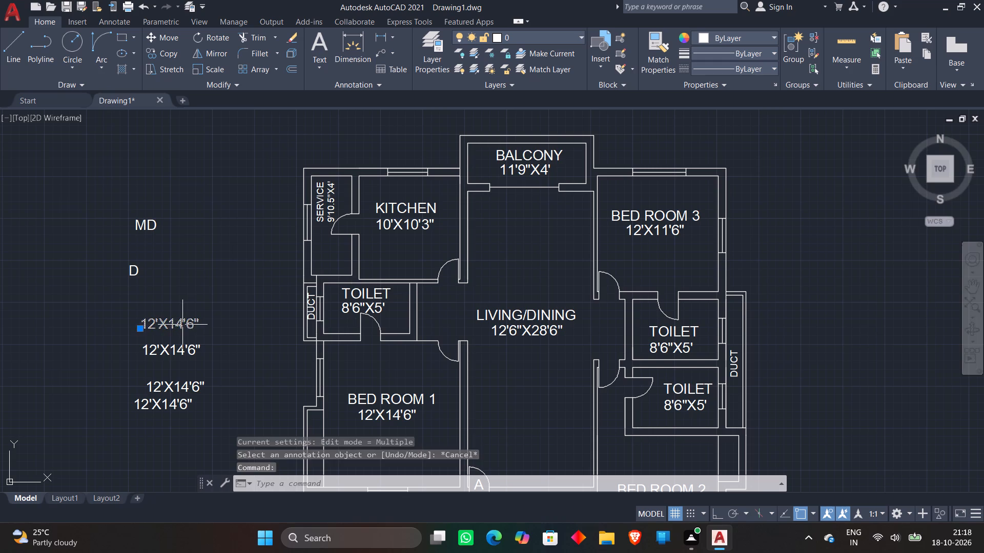
key("BackSpace")
type("D1")
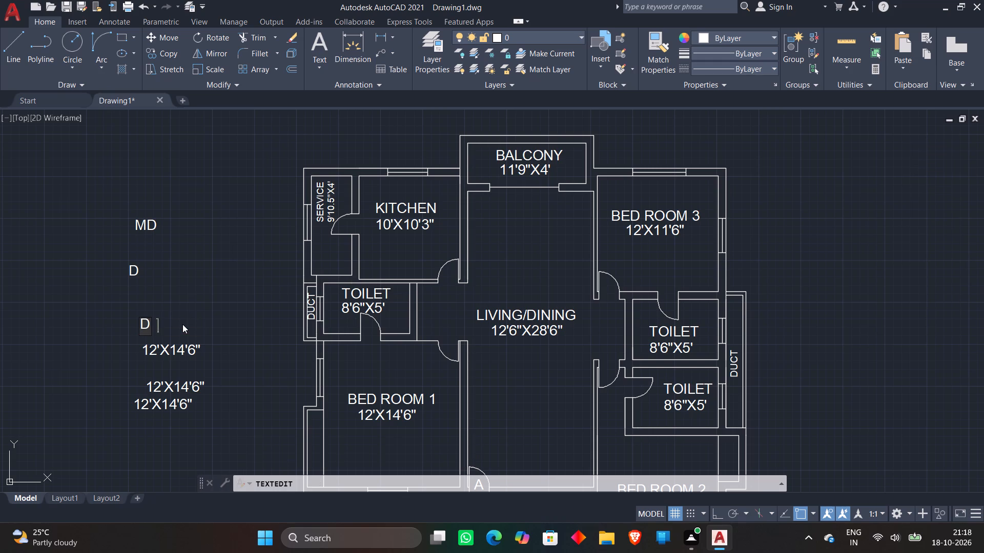
left_click_drag(180, 322, 173, 320)
key("Escape")
Move the D1 tag up beside the D tag, just to its right.
left_click(153, 326)
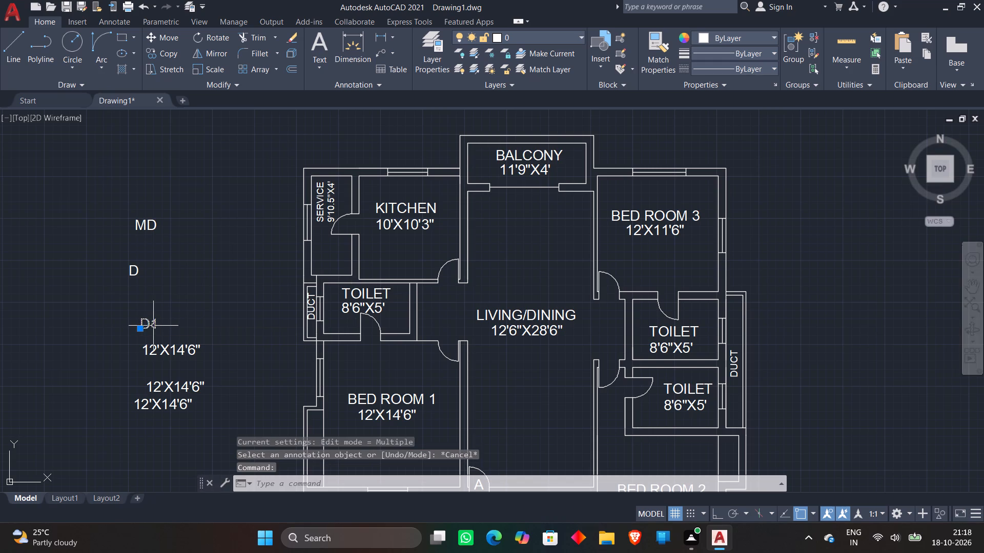
type("M")
key("space")
left_click(153, 326)
left_click(182, 269)
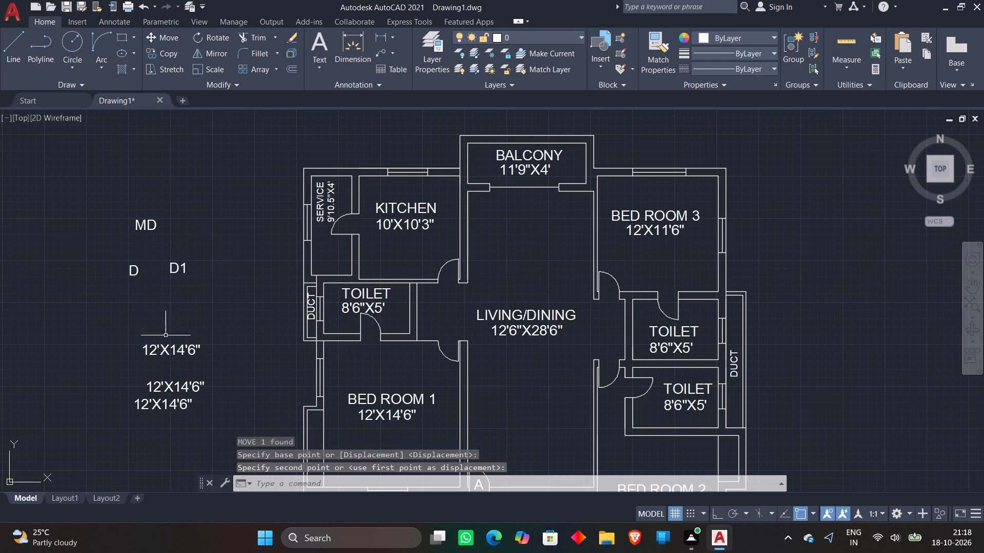
Change the uppermost remaining 12'X14'6" copy left of the plan to D2.
double_click(162, 352)
key("BackSpace")
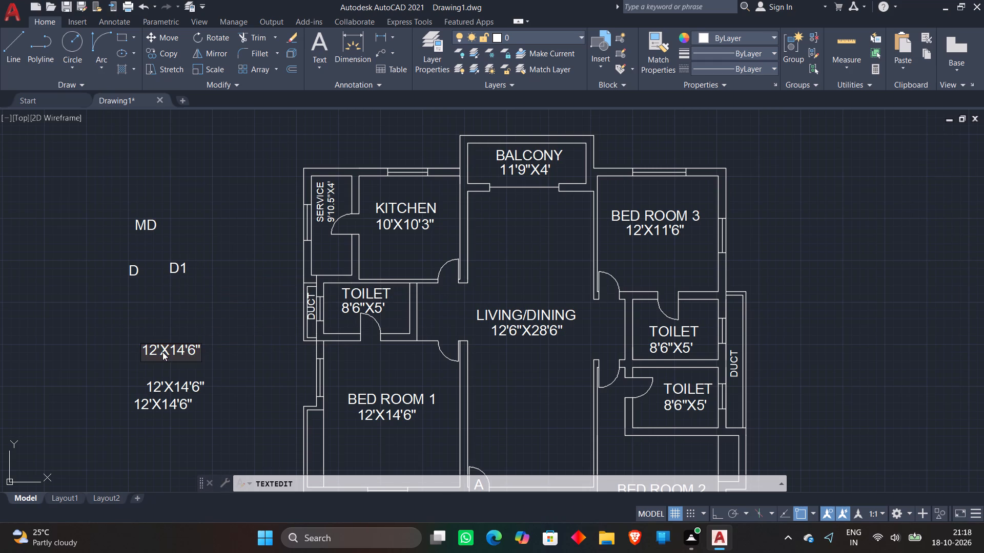
type("D2")
left_click(163, 356)
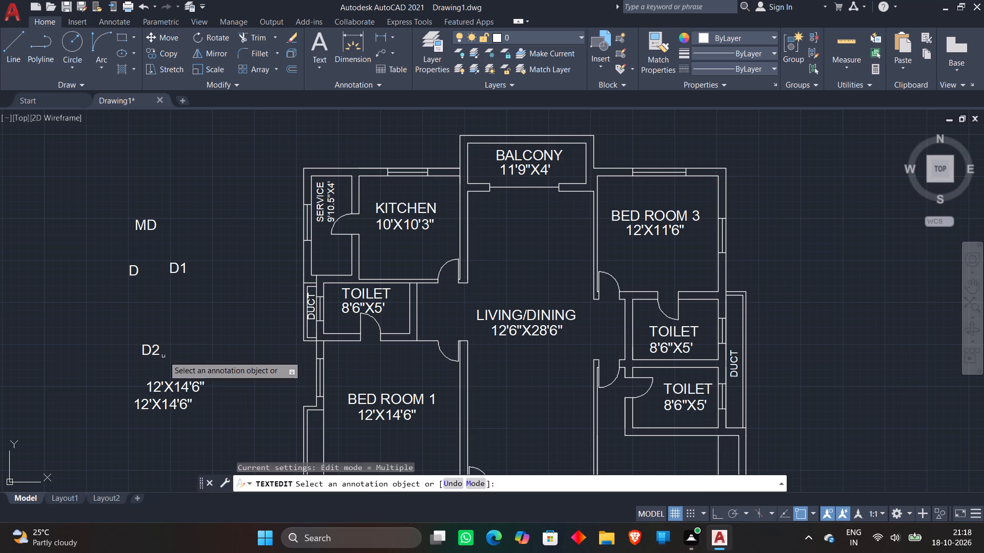
key("Escape")
Move the D2 tag up into the row of door tags, to the right of D1.
left_click(142, 344)
type("M")
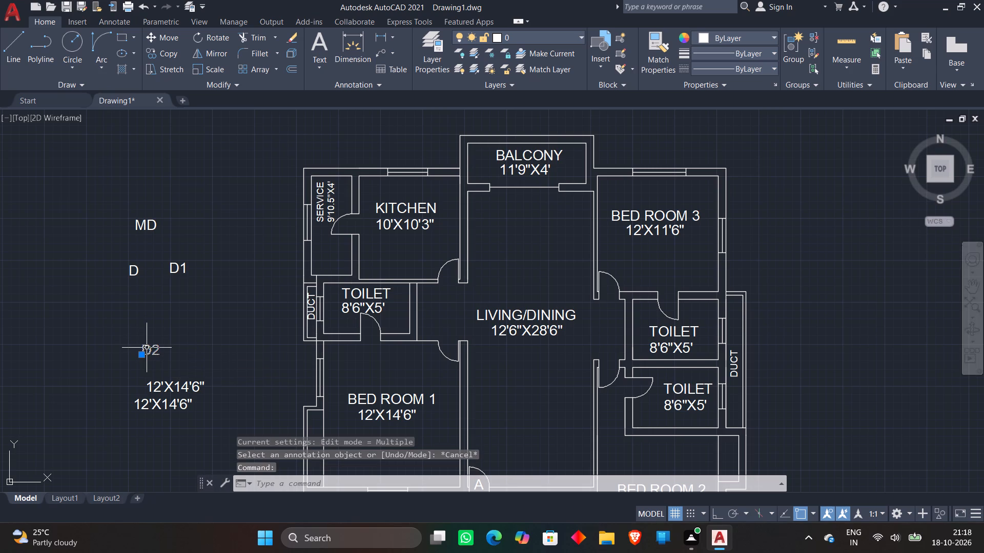
key("space")
left_click(147, 348)
left_click(212, 257)
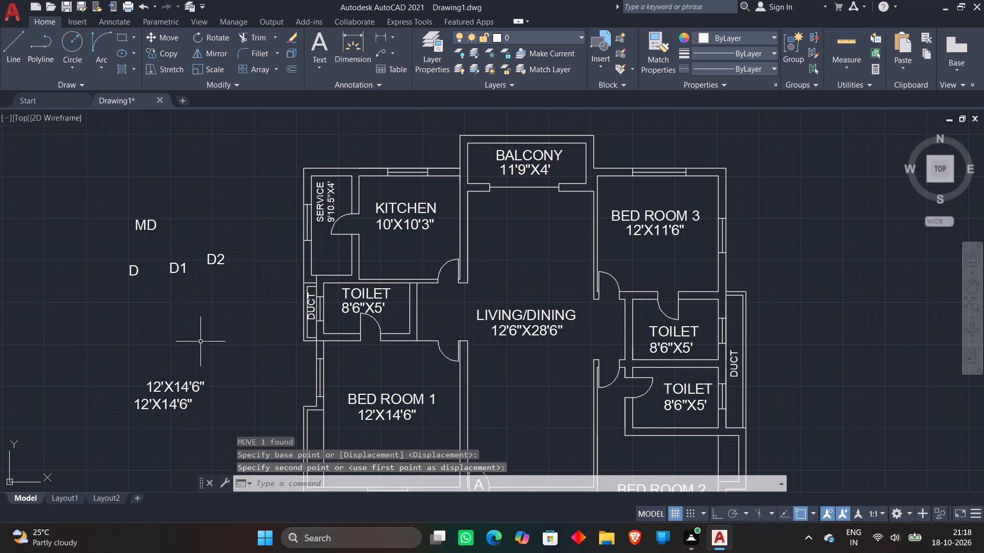
Change the upper of the two remaining 12'X14'6" copies left of the plan to W.
scroll(200, 342, "down", 1)
middle_click_drag(200, 342, 224, 301)
scroll(206, 332, "up", 1)
double_click(211, 325)
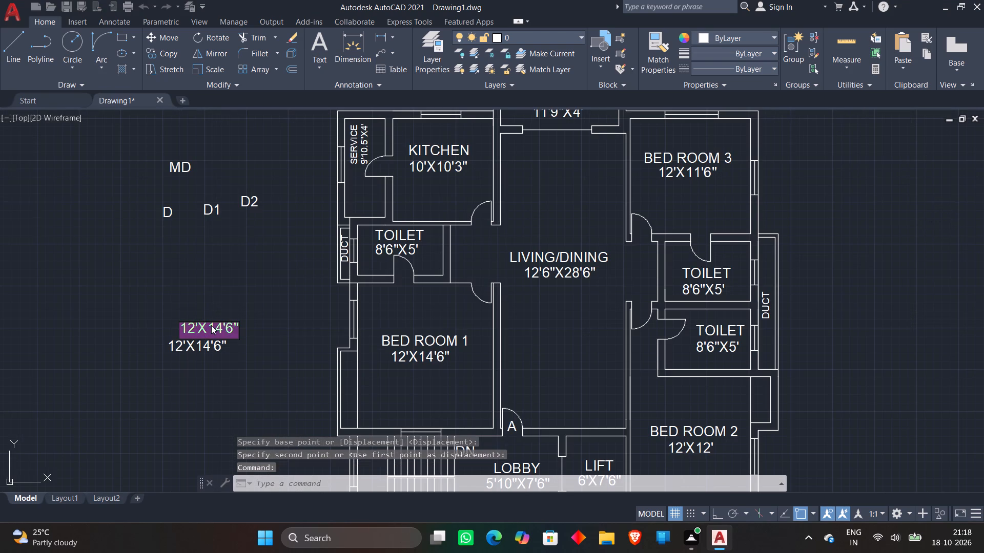
key("BackSpace")
key("w")
left_click(227, 315)
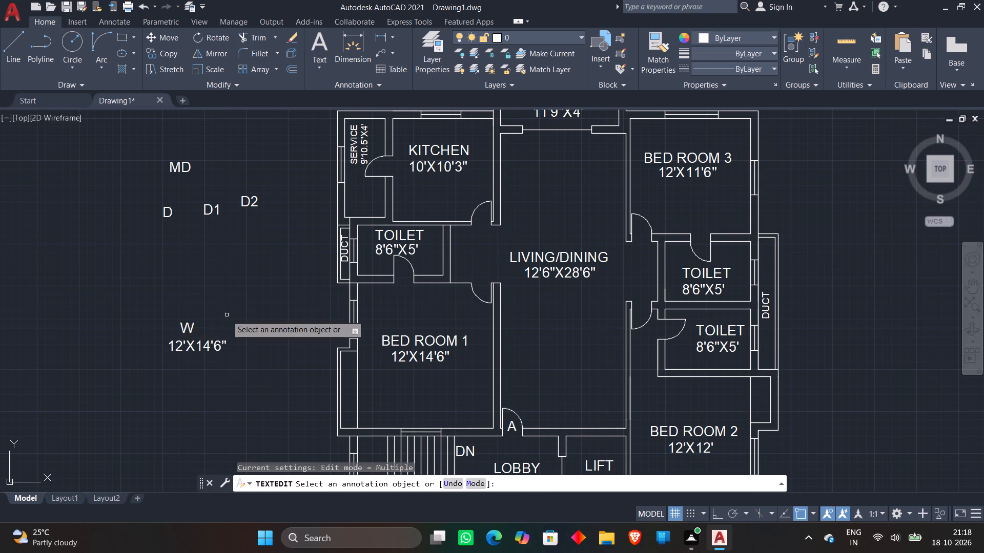
key("Escape")
Move the W tag up to sit just below the D and D1 tags.
left_click(183, 327)
type("M")
key("space")
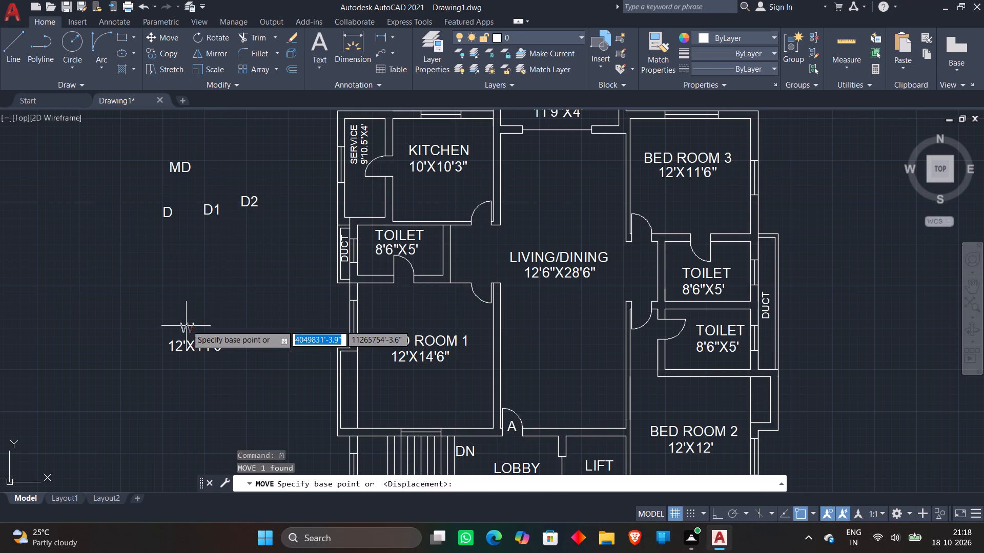
left_click(189, 324)
left_click(191, 243)
Change the last 12'X14'6" copy in the column left of the plan to V.
double_click(191, 346)
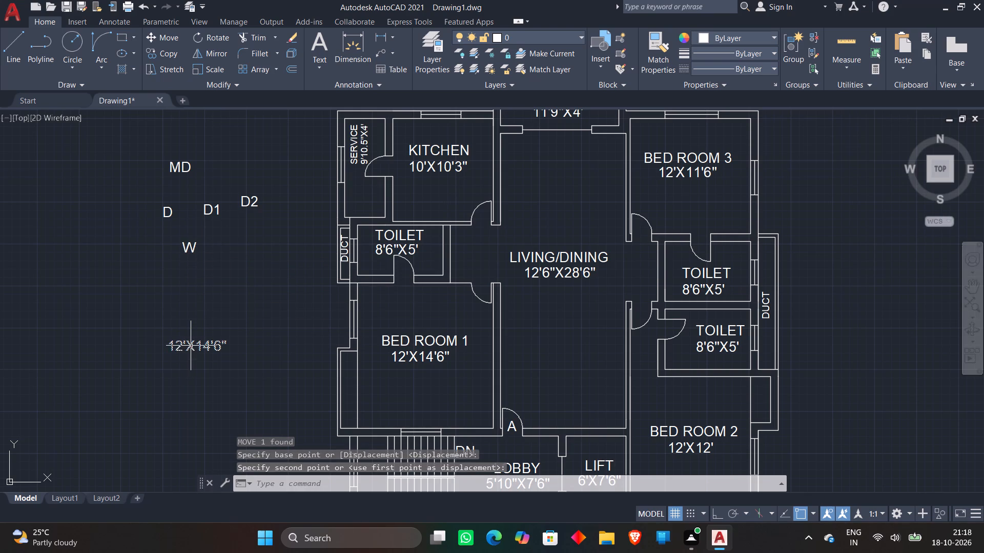
key("BackSpace")
key("v")
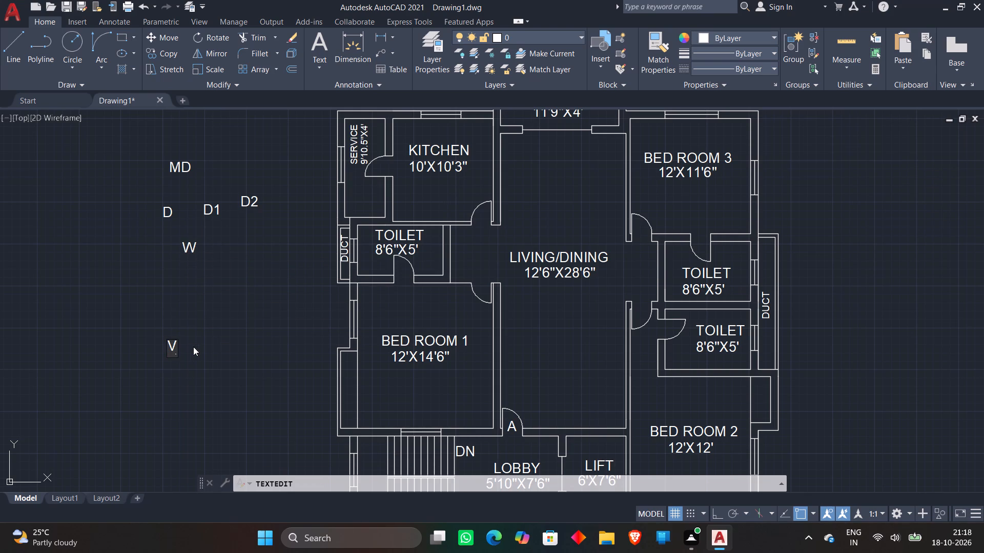
left_click(193, 347)
key("Escape")
Copy the D1 tag from beside the plan into the upper apartment's KITCHEN and BED ROOM 1 door openings.
scroll(220, 314, "down", 1)
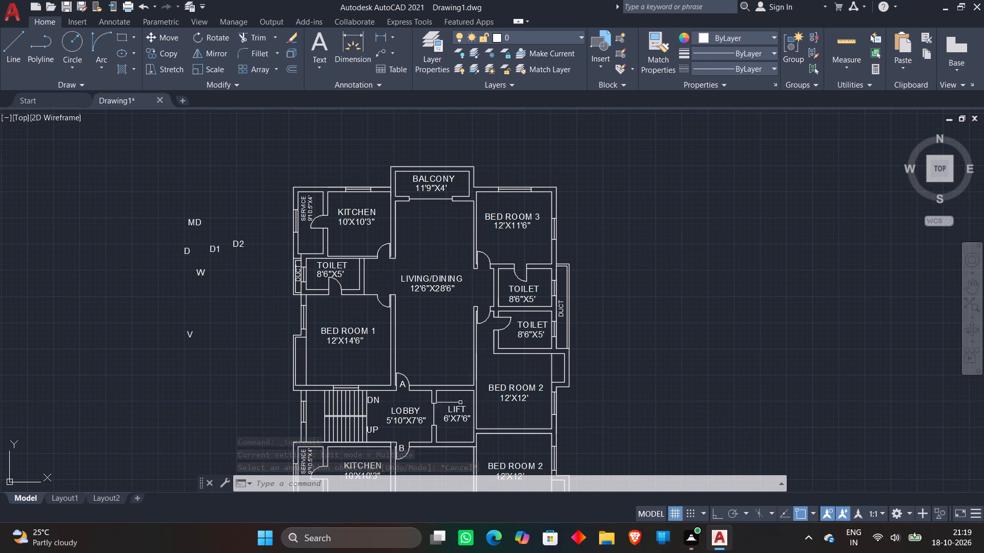
scroll(404, 387, "up", 1)
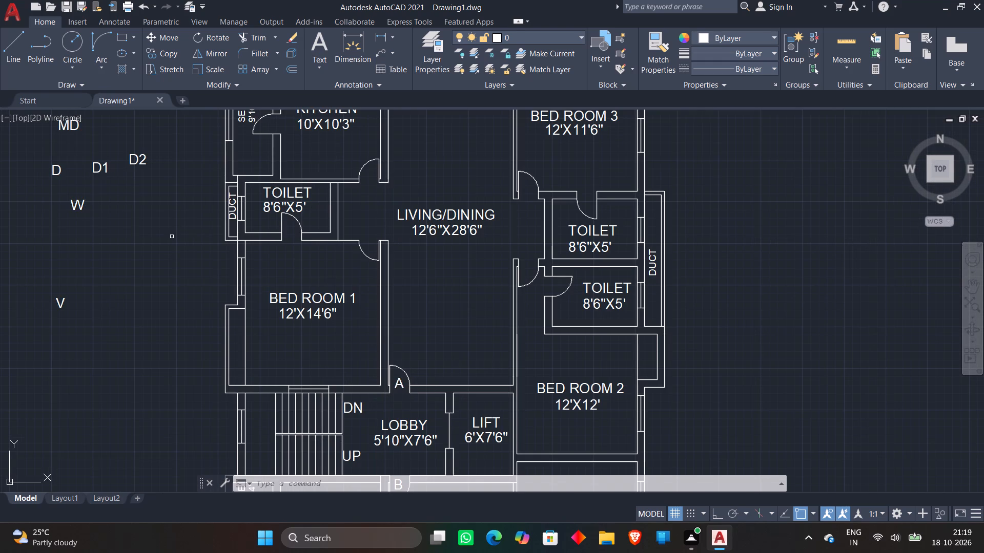
scroll(171, 238, "down", 1)
left_click(127, 192)
right_click(129, 234)
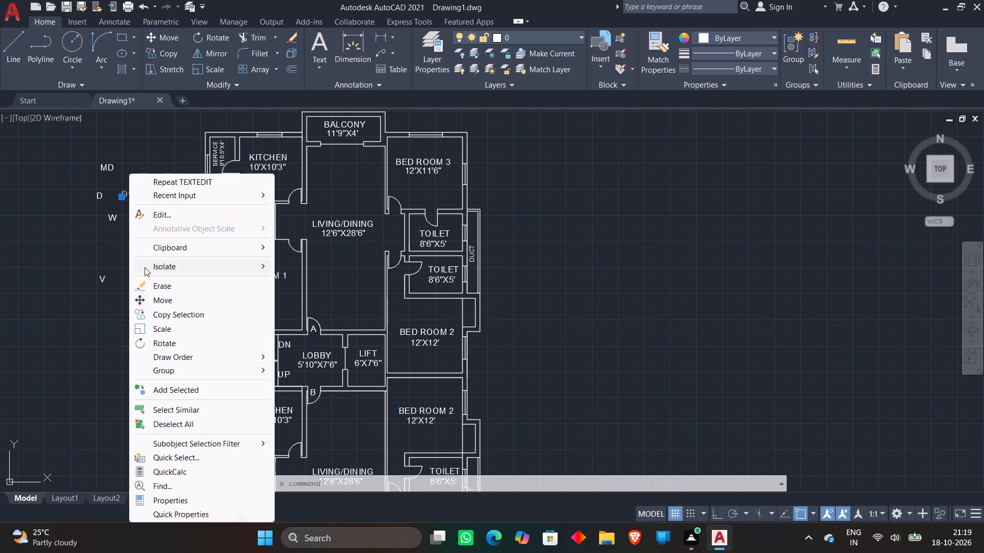
left_click(146, 313)
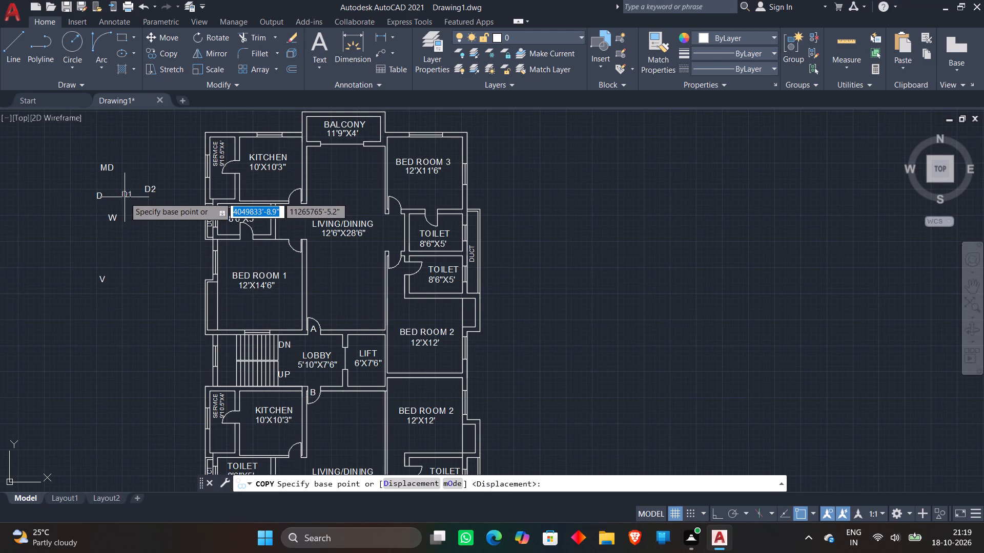
left_click(125, 197)
scroll(303, 199, "up", 3)
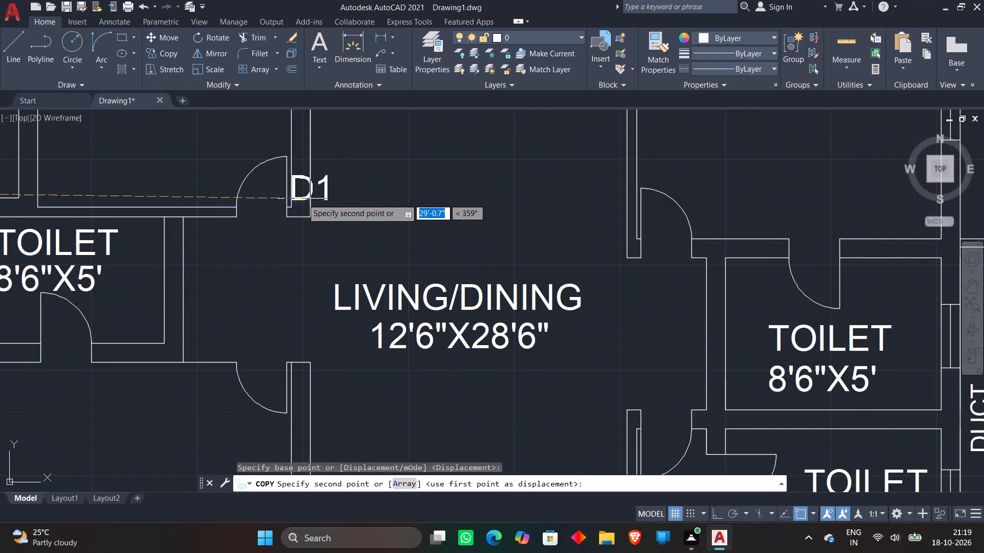
scroll(255, 228, "up", 1)
left_click(251, 212)
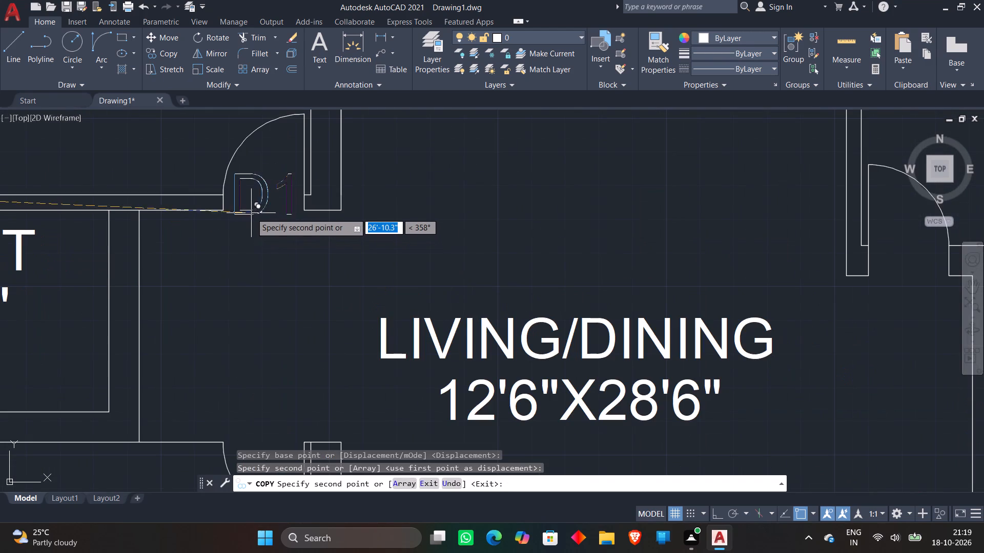
scroll(263, 315, "down", 1)
middle_click_drag(255, 328, 272, 252)
scroll(282, 329, "up", 1)
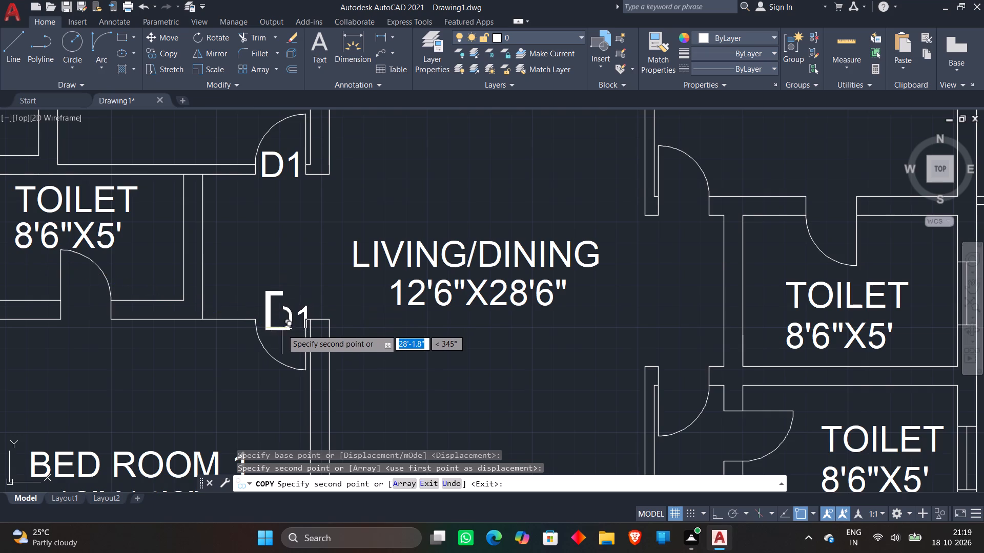
left_click(265, 340)
Place further D1 copies in the upper apartment's BED ROOM 3 and BED ROOM 2 door openings.
scroll(329, 236, "down", 2)
middle_click_drag(329, 236, 173, 341)
scroll(408, 315, "up", 2)
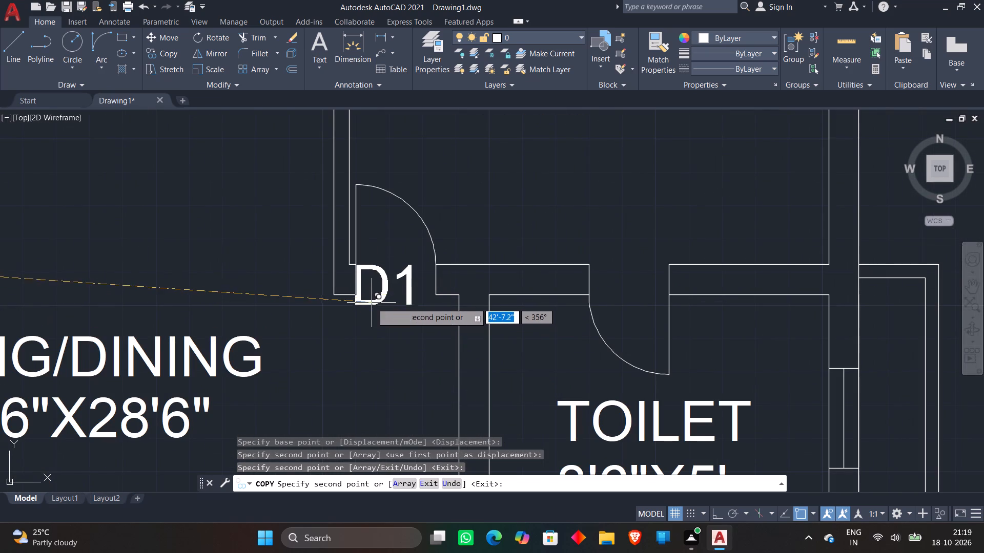
left_click(381, 292)
scroll(353, 356, "down", 2)
middle_click_drag(354, 397, 429, 206)
scroll(442, 250, "up", 2)
left_click(432, 257)
Place D1 copies in the lower apartment's KITCHEN and BED ROOM 1 door openings.
scroll(361, 228, "down", 2)
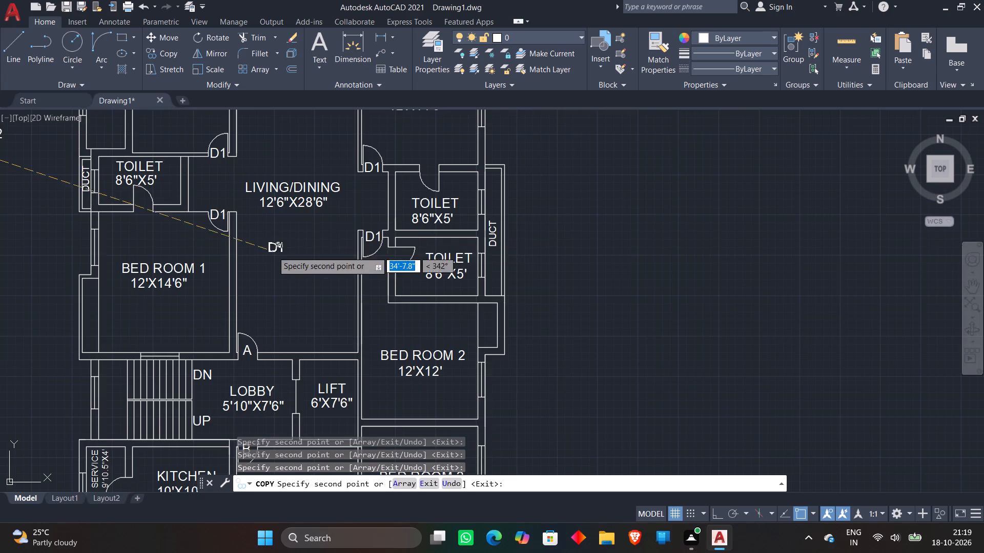
scroll(273, 251, "down", 2)
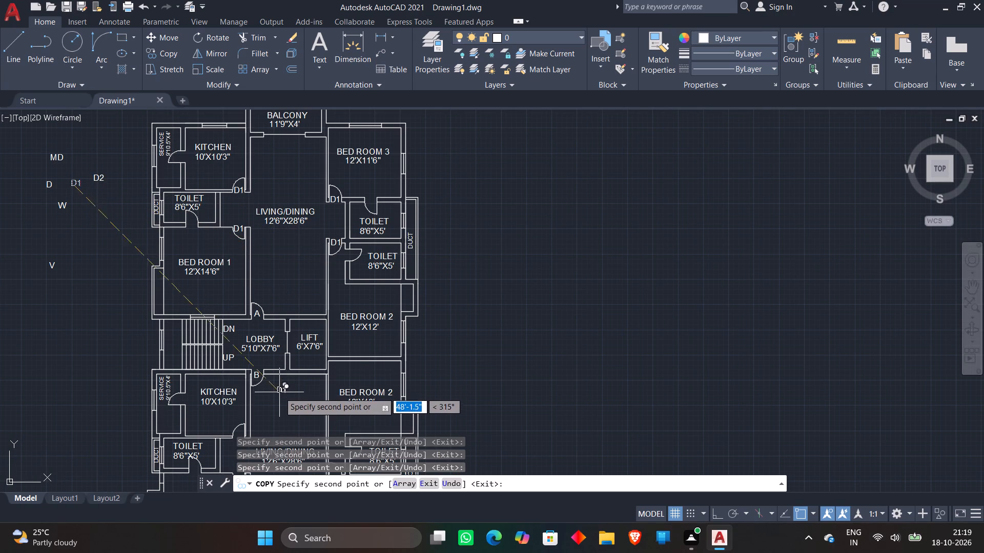
middle_click_drag(279, 392, 352, 243)
scroll(319, 299, "up", 4)
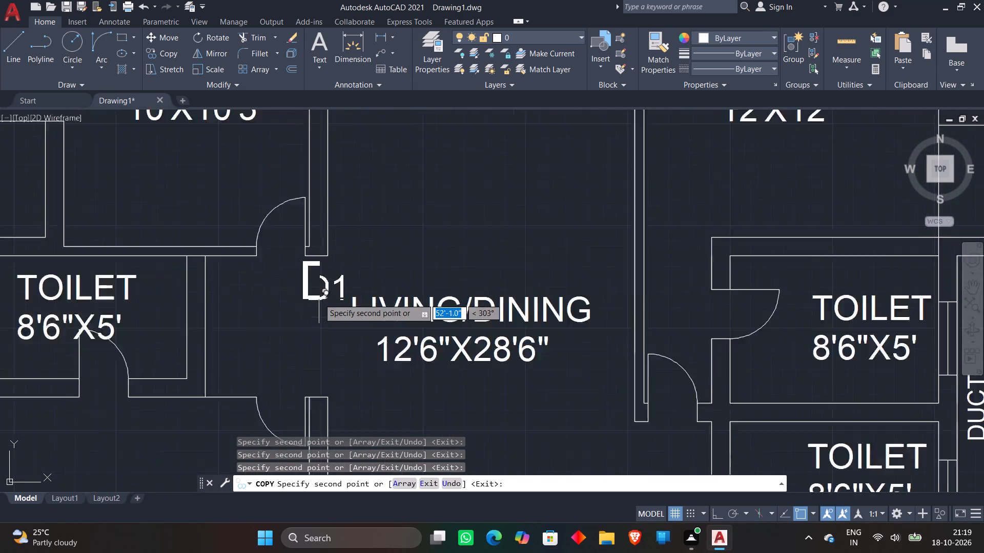
left_click(244, 230)
scroll(250, 292, "down", 2)
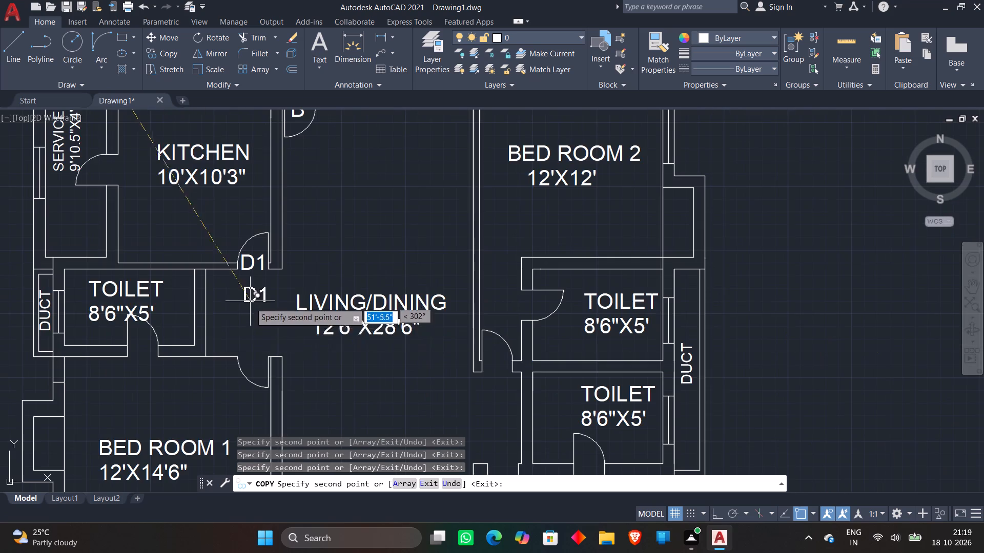
middle_click_drag(260, 335, 317, 252)
scroll(315, 258, "up", 2)
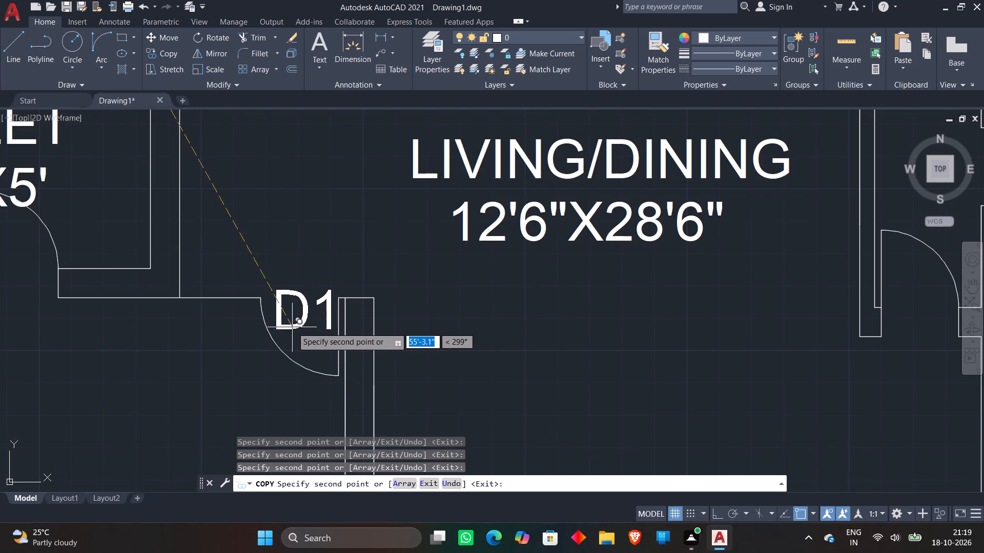
left_click(290, 333)
Place D1 copies in the lower apartment's BED ROOM 2 and BED ROOM 3 door openings, and end the copying.
scroll(315, 245, "down", 2)
middle_click_drag(315, 245, 269, 287)
scroll(489, 331, "up", 3)
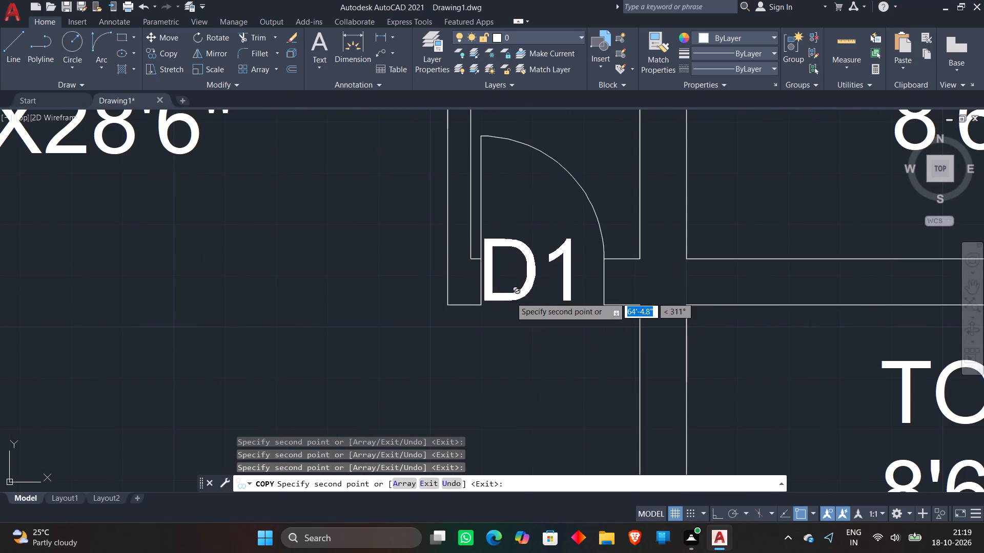
left_click(516, 300)
scroll(467, 342, "down", 3)
middle_click_drag(470, 356, 520, 205)
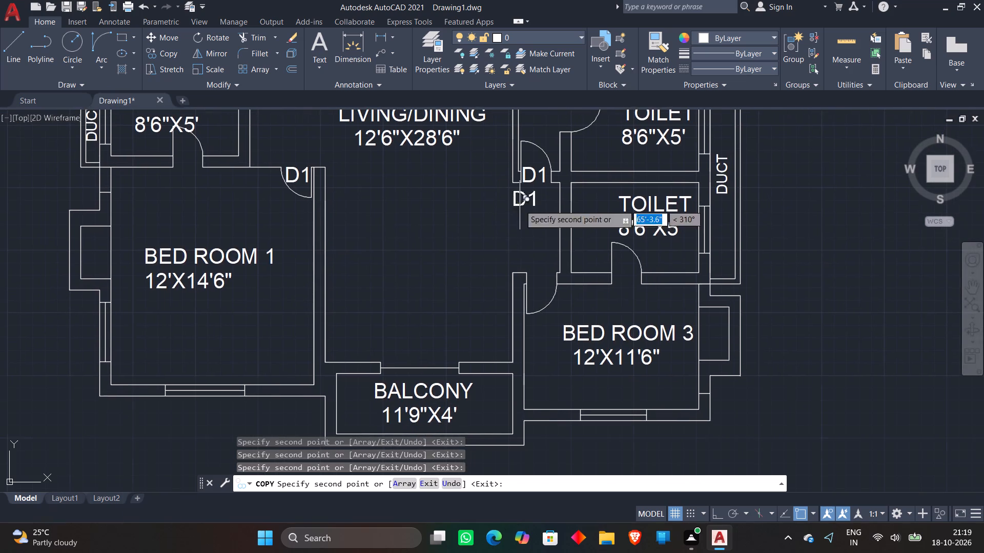
scroll(550, 285, "up", 3)
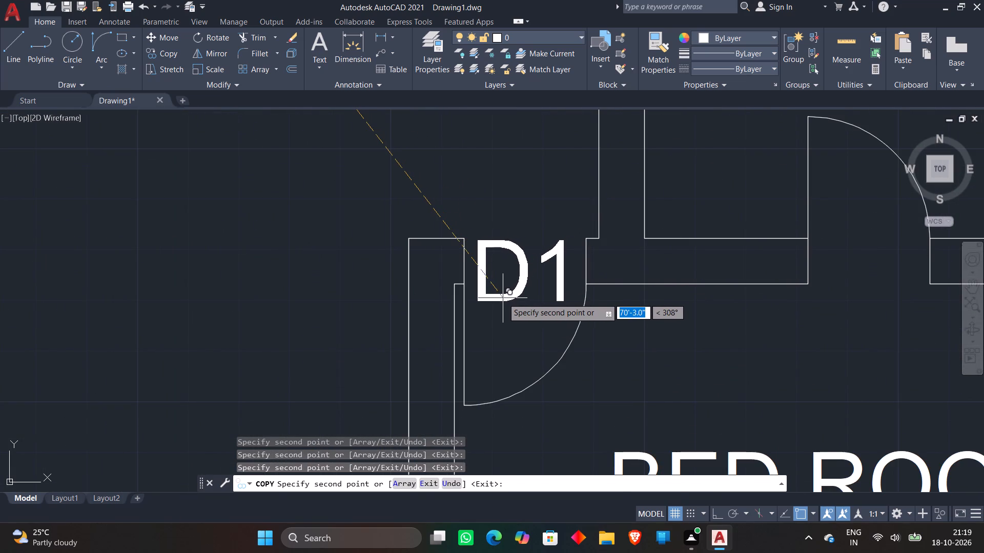
left_click(503, 298)
key("Escape")
Copy the D2 tag from beside the plan into the upper apartment's SERVICE door opening and the toilet door opening above BED ROOM 1.
scroll(299, 246, "down", 5)
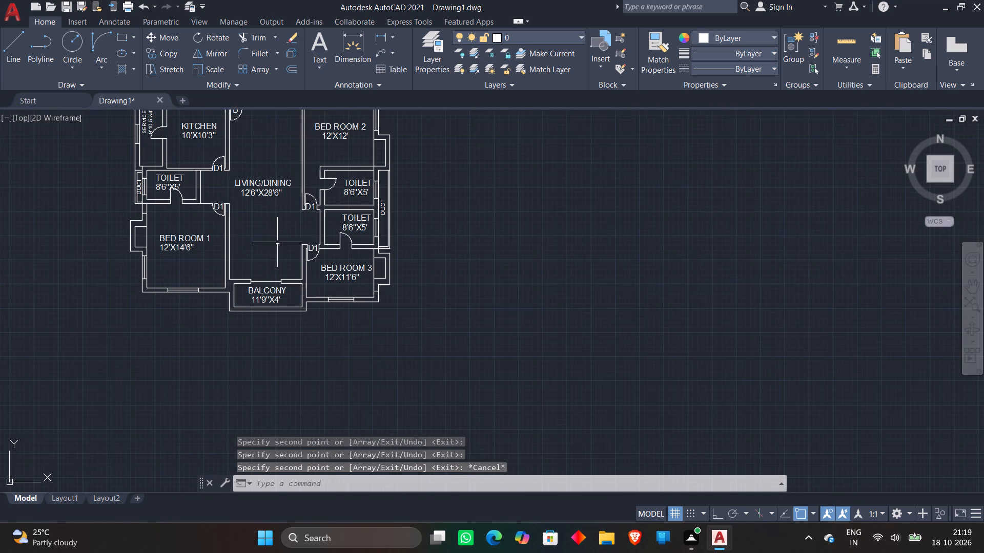
middle_click_drag(272, 239, 357, 297)
scroll(193, 261, "down", 2)
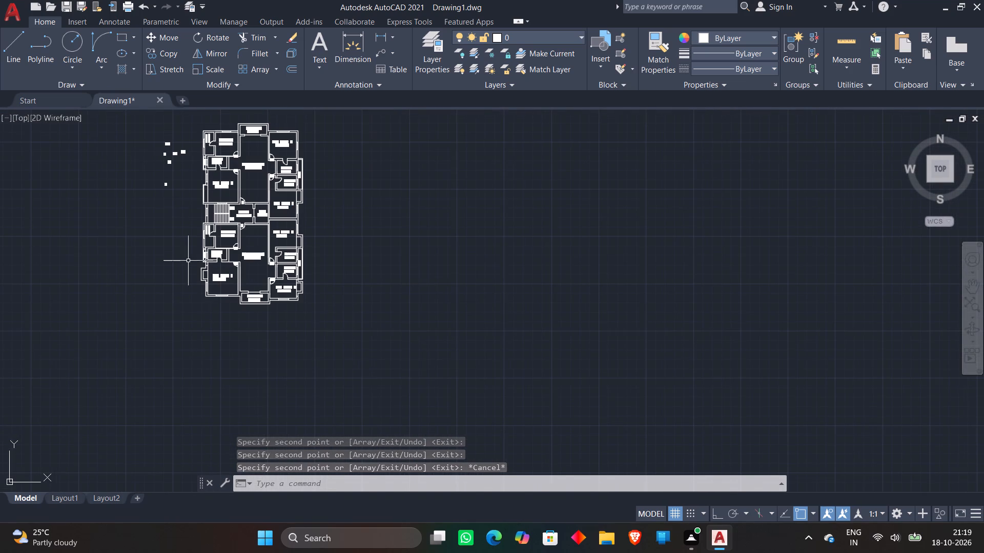
middle_click_drag(188, 261, 233, 315)
scroll(221, 217, "up", 3)
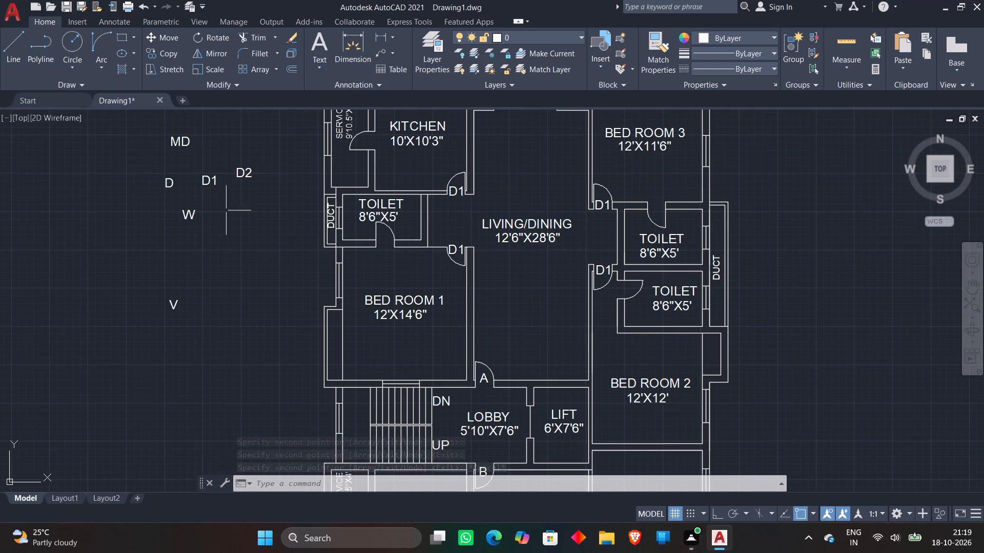
left_click(242, 173)
right_click(237, 208)
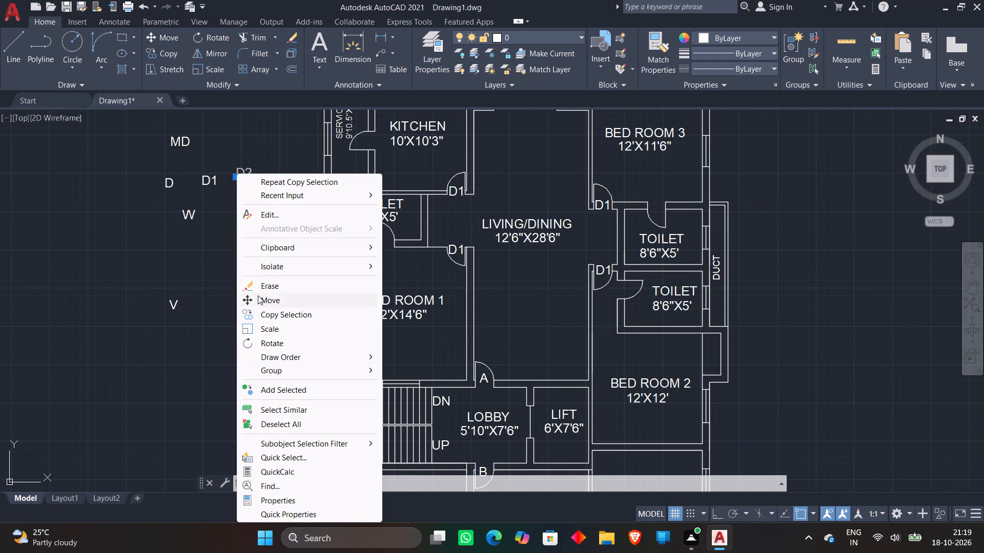
left_click(256, 312)
left_click(245, 177)
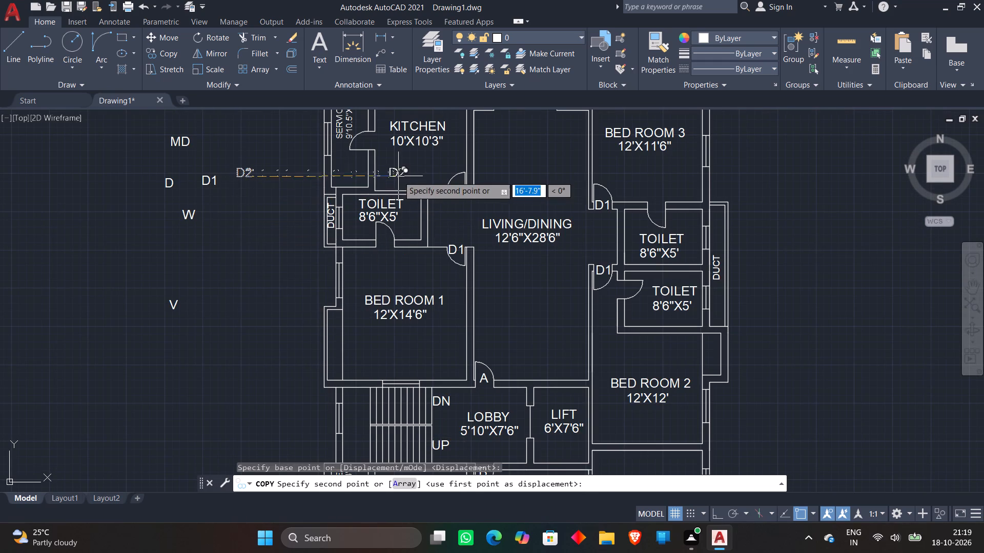
middle_click_drag(406, 169, 434, 256)
scroll(415, 226, "up", 3)
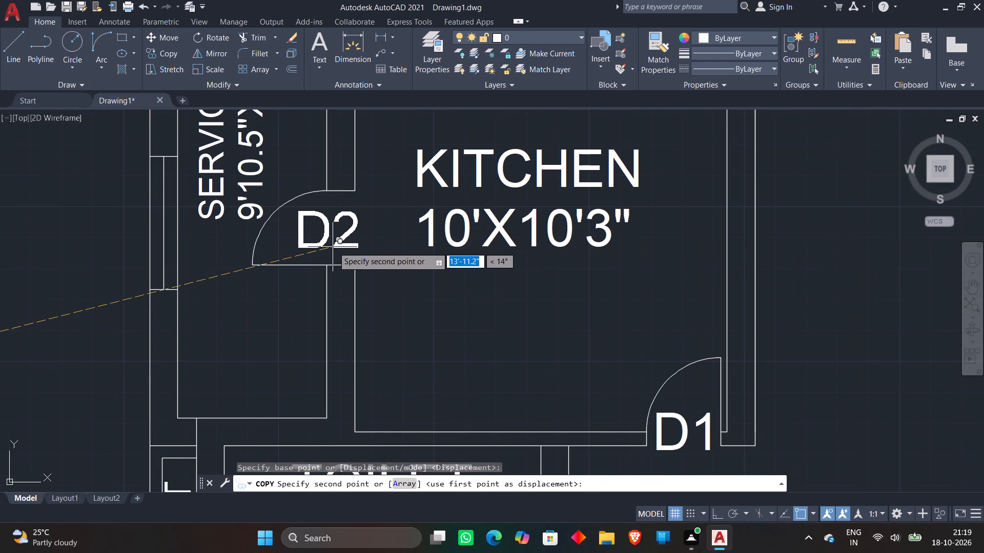
left_click(334, 246)
scroll(391, 227, "down", 3)
scroll(402, 334, "up", 4)
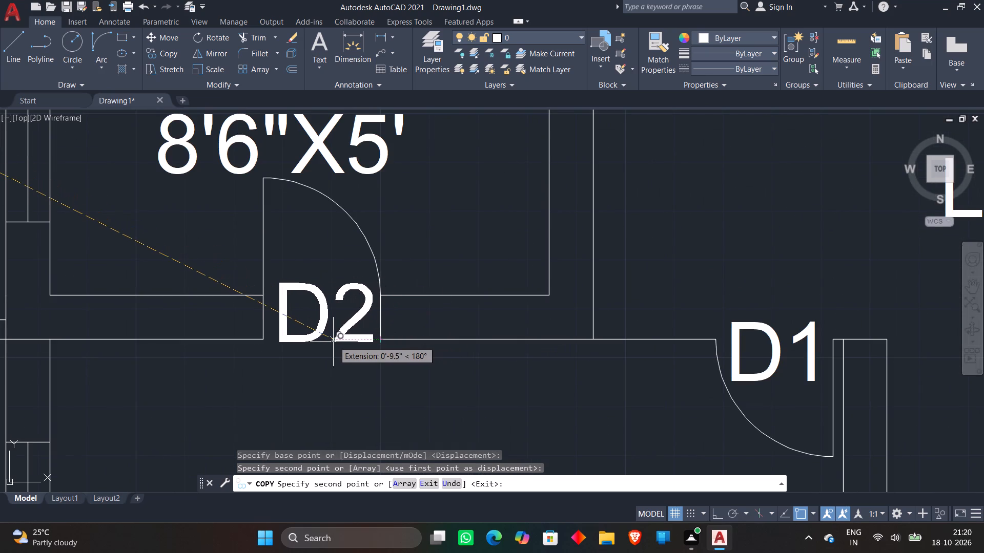
left_click(330, 342)
Place D2 copies in the door openings of the upper apartment's two toilets between BED ROOM 3 and BED ROOM 2.
scroll(500, 232, "down", 3)
scroll(549, 232, "down", 2)
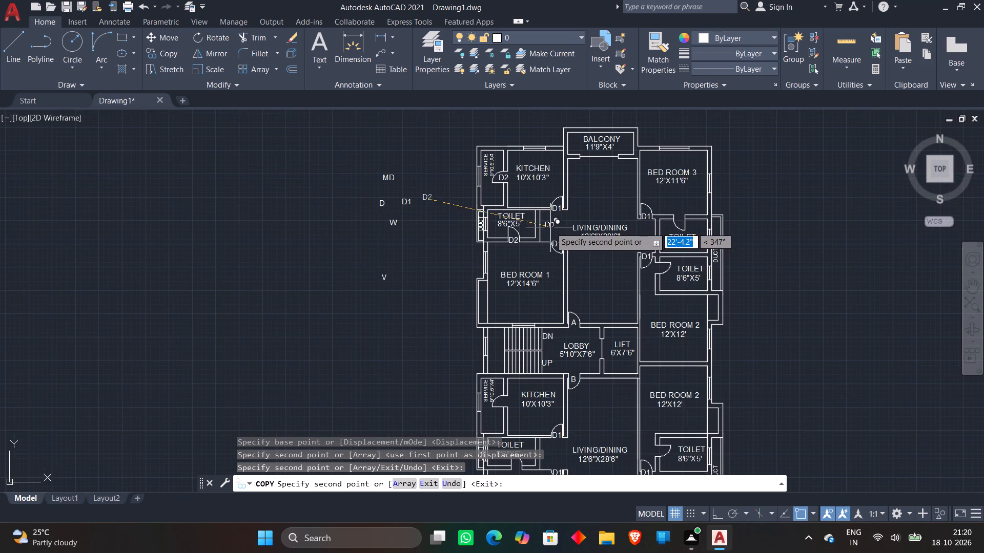
middle_click_drag(550, 227, 394, 287)
scroll(522, 292, "up", 5)
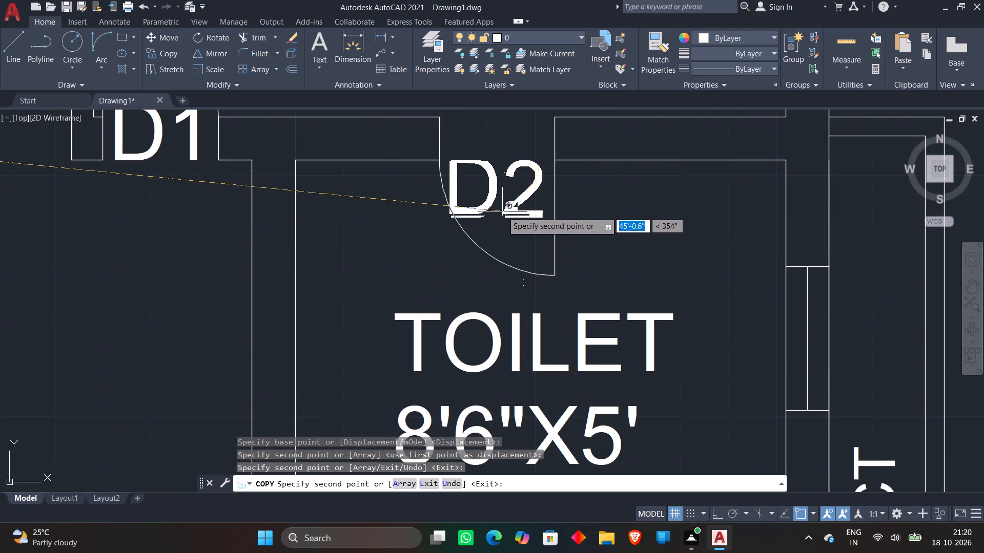
left_click(503, 172)
scroll(556, 208, "down", 3)
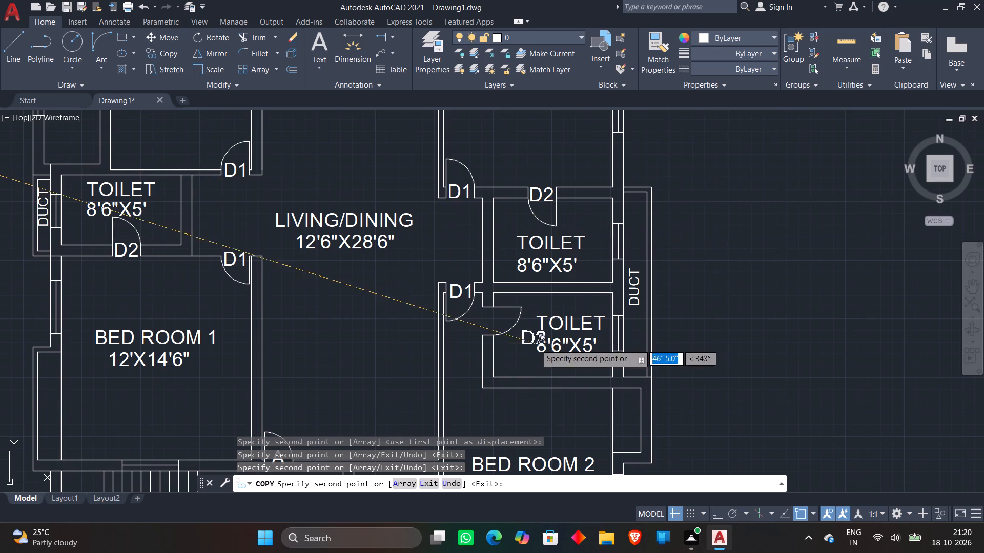
scroll(508, 331, "up", 3)
left_click(448, 326)
scroll(516, 189, "down", 3)
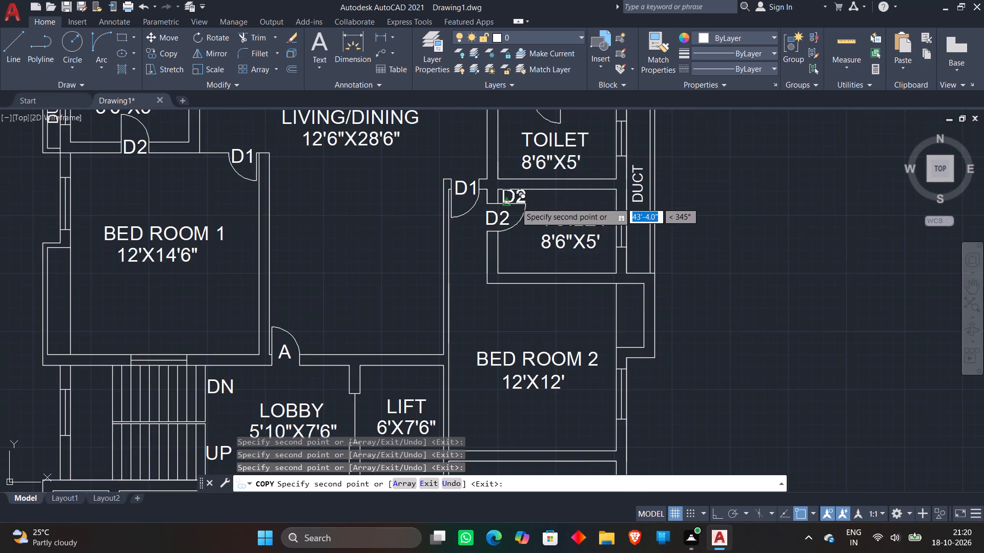
Place D2 copies in the lower apartment's SERVICE door opening and the toilet door opening above BED ROOM 1.
scroll(516, 202, "down", 1)
scroll(521, 285, "down", 1)
middle_click_drag(455, 378, 455, 378)
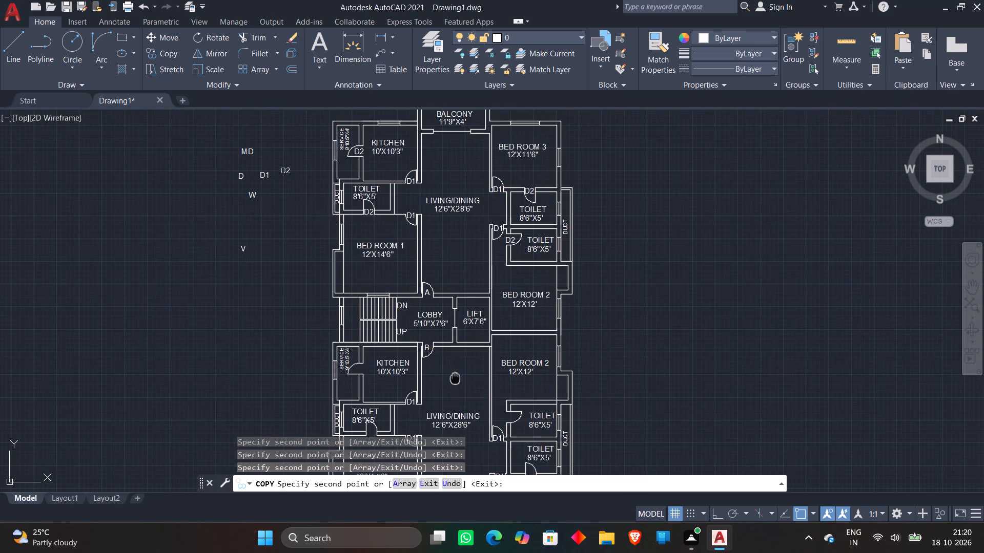
middle_click_drag(455, 378, 484, 254)
scroll(389, 237, "up", 2)
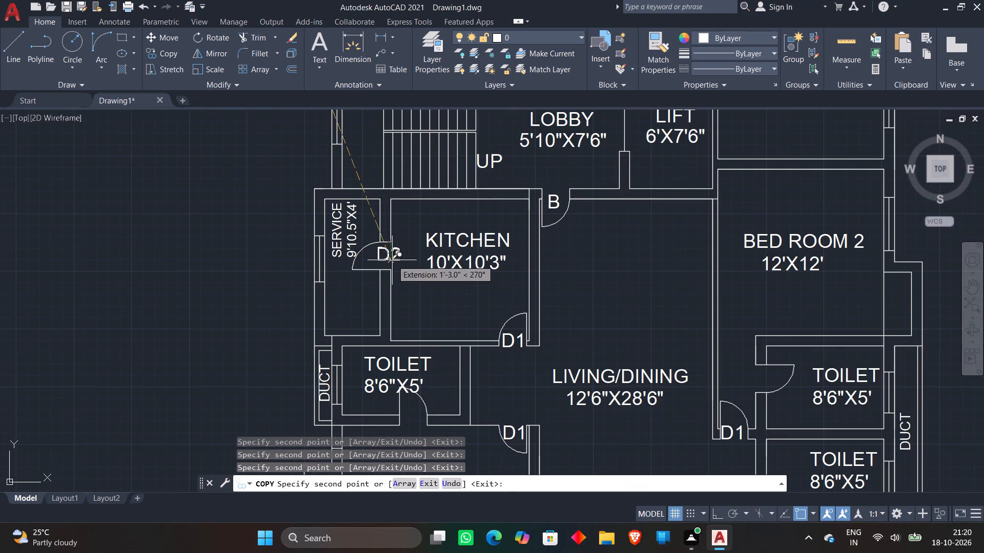
scroll(392, 260, "up", 2)
left_click(384, 266)
scroll(418, 231, "down", 4)
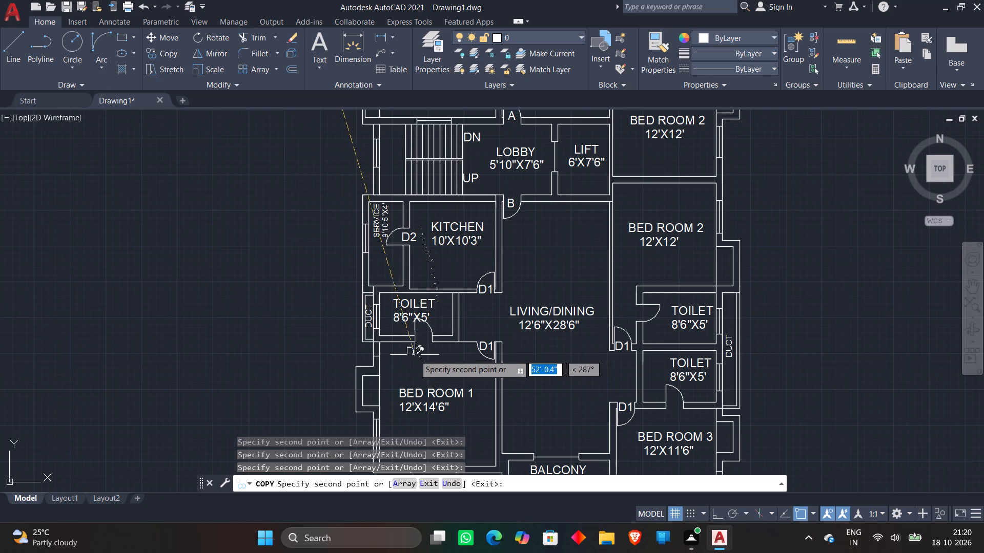
scroll(415, 350, "up", 4)
left_click(458, 303)
scroll(490, 384, "down", 3)
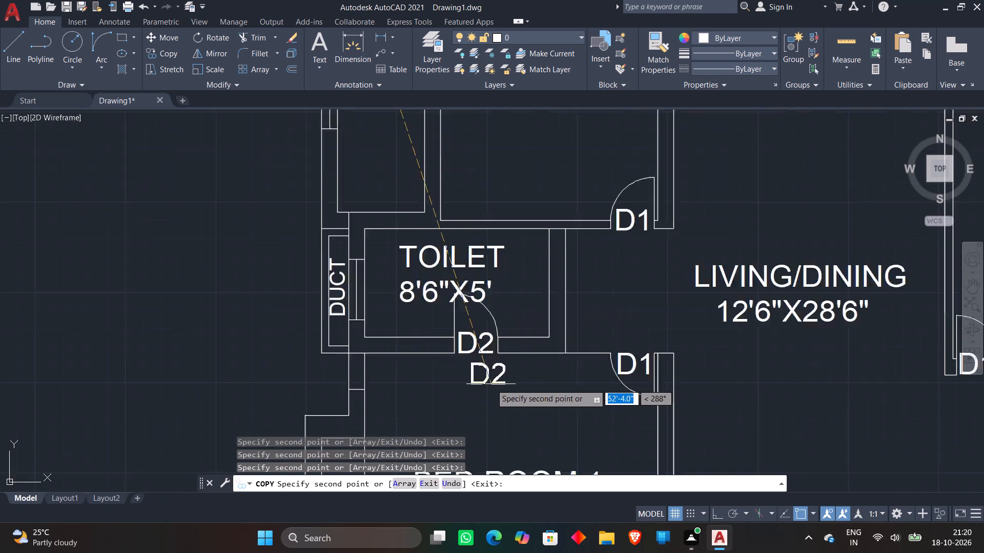
Place D2 copies in the door openings of the lower apartment's two toilets between BED ROOM 2 and BED ROOM 3, and end the copying.
scroll(576, 324, "down", 1)
middle_click_drag(630, 282, 433, 301)
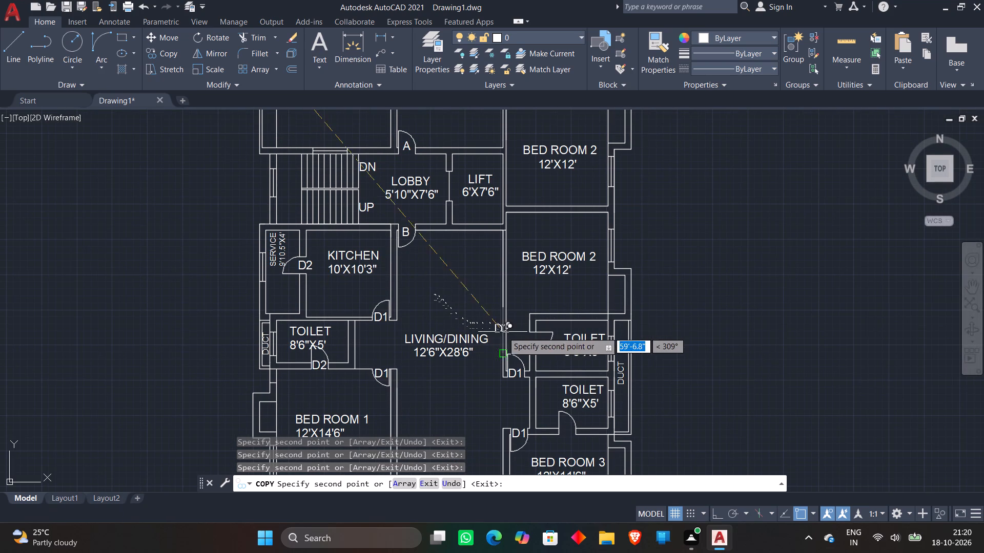
middle_click_drag(457, 331, 433, 209)
scroll(497, 208, "up", 3)
left_click(549, 259)
scroll(518, 196, "down", 3)
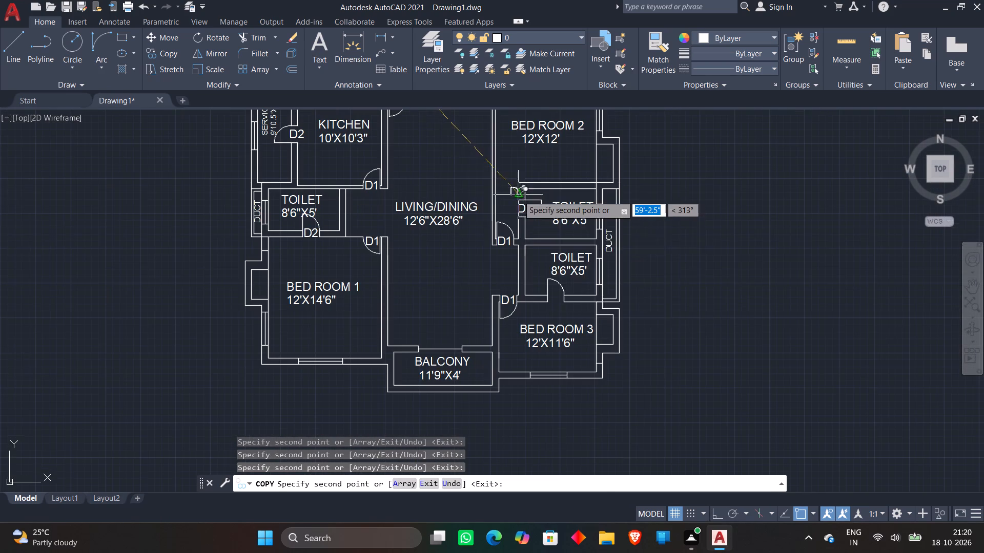
scroll(568, 304, "up", 4)
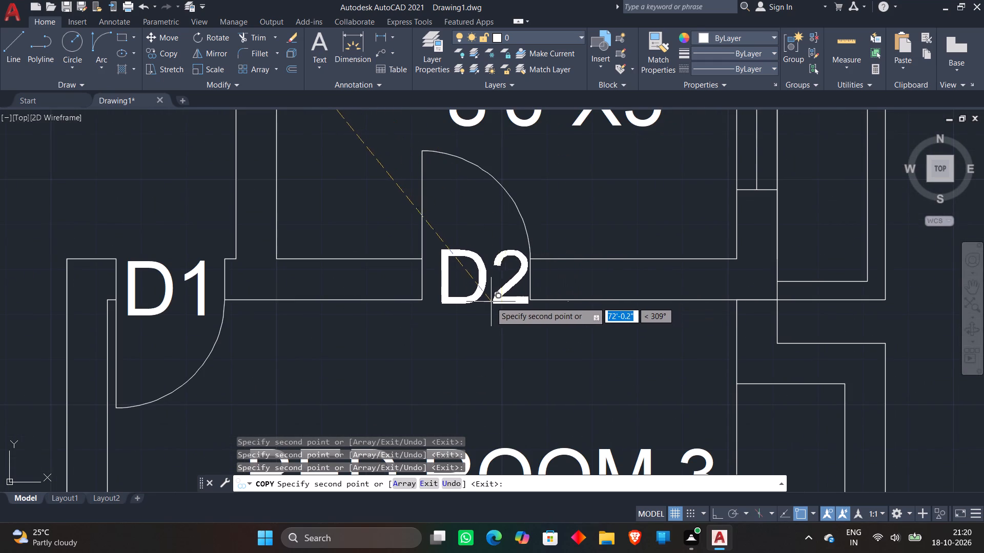
left_click(485, 300)
key("Escape")
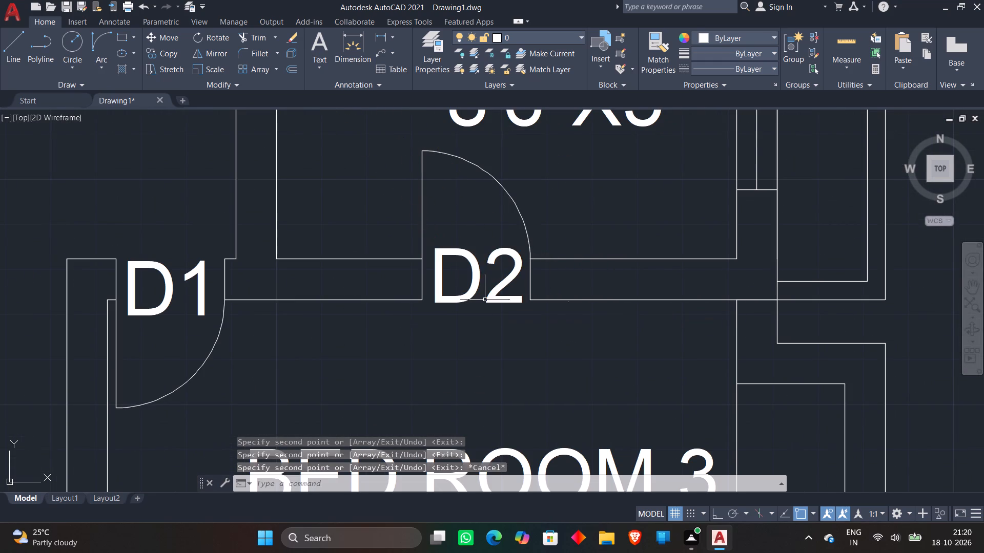
Delete the spare MD, D, D1 and D2 tags beside the plan, keeping W and V.
scroll(503, 279, "down", 5)
scroll(306, 282, "down", 1)
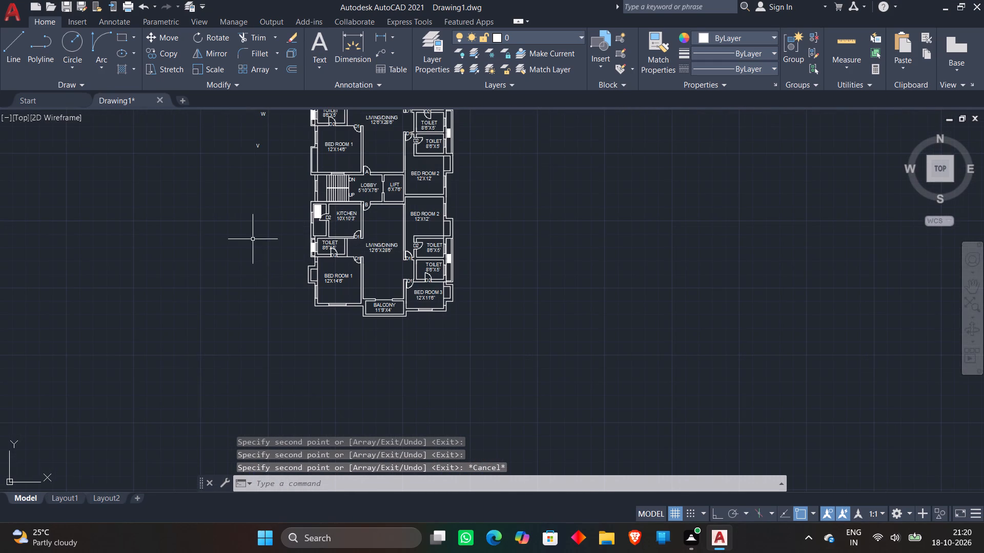
middle_click_drag(253, 239, 279, 357)
scroll(281, 215, "up", 2)
left_click(271, 179)
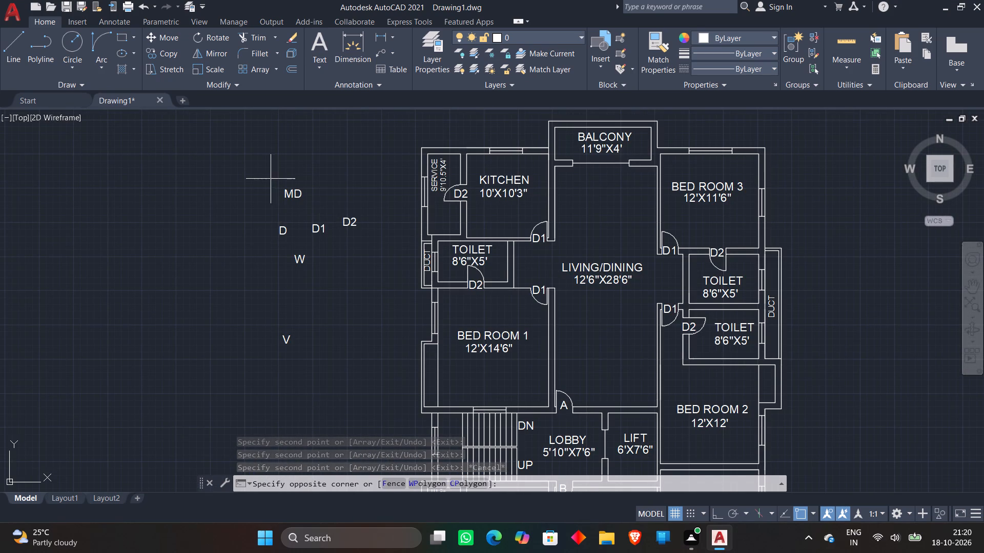
left_click(366, 237)
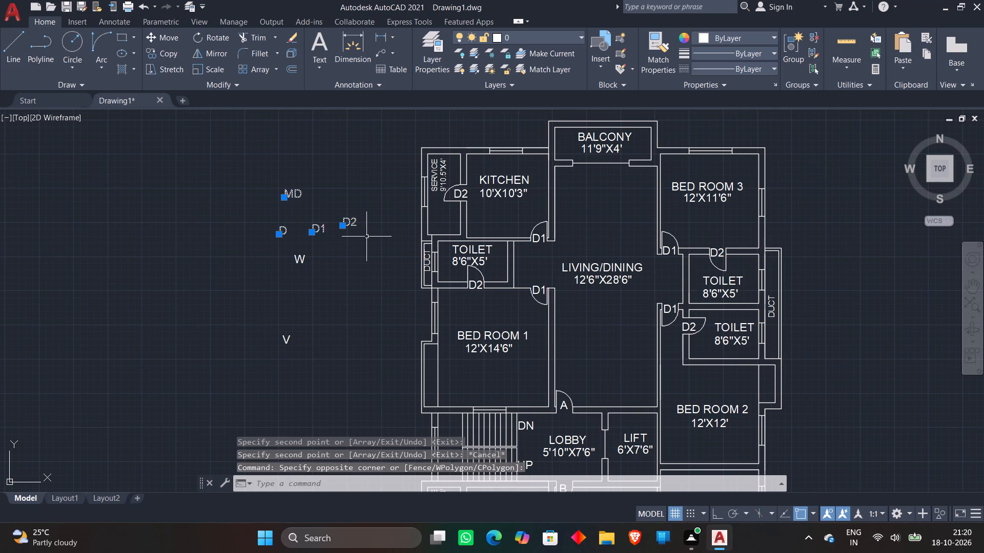
key("Delete")
Copy the W tag from beside the plan to the upper apartment's KITCHEN window and both BED ROOM 3 windows, outside the walls.
left_click(296, 258)
right_click(313, 231)
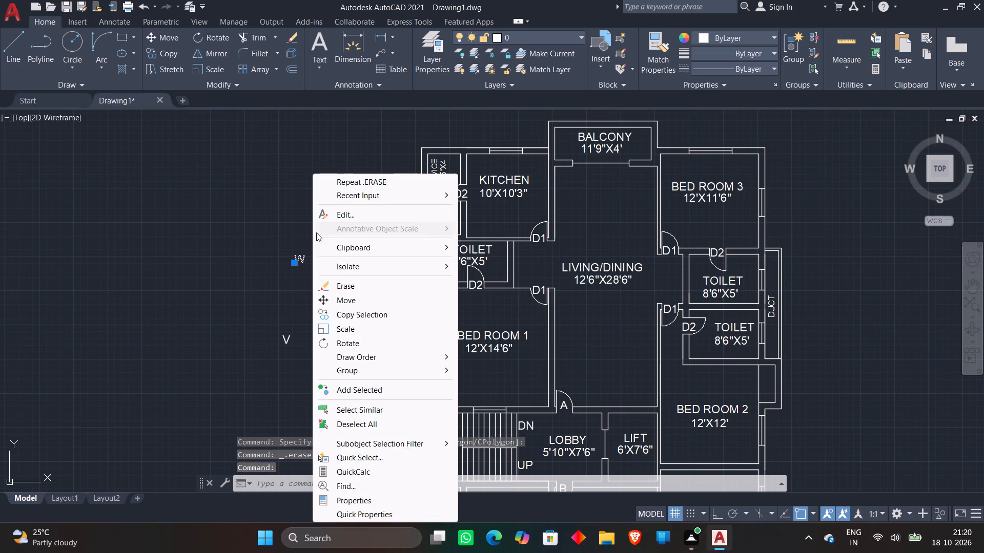
left_click(340, 309)
left_click(301, 260)
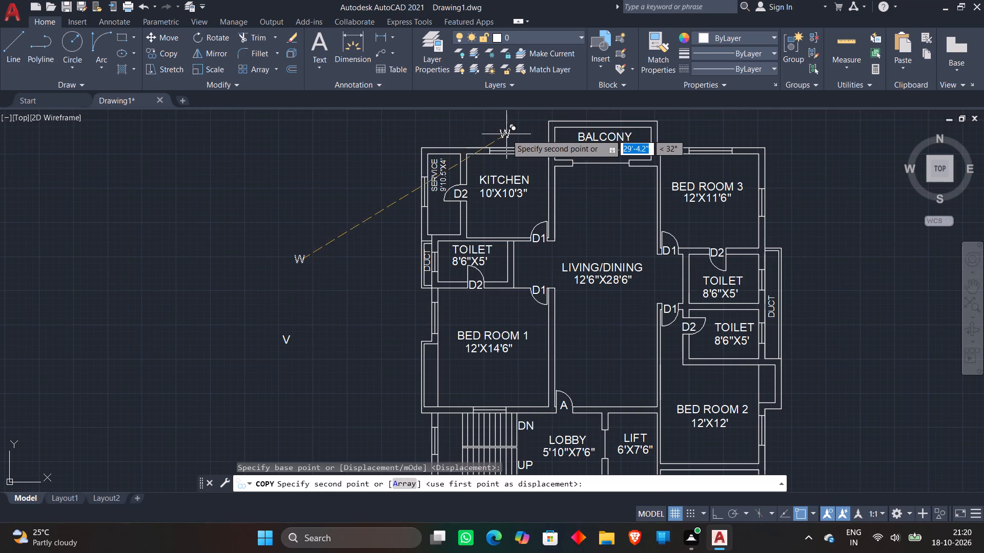
scroll(506, 134, "up", 2)
left_click(506, 155)
scroll(449, 134, "down", 2)
middle_click_drag(448, 134, 284, 150)
scroll(520, 151, "up", 2)
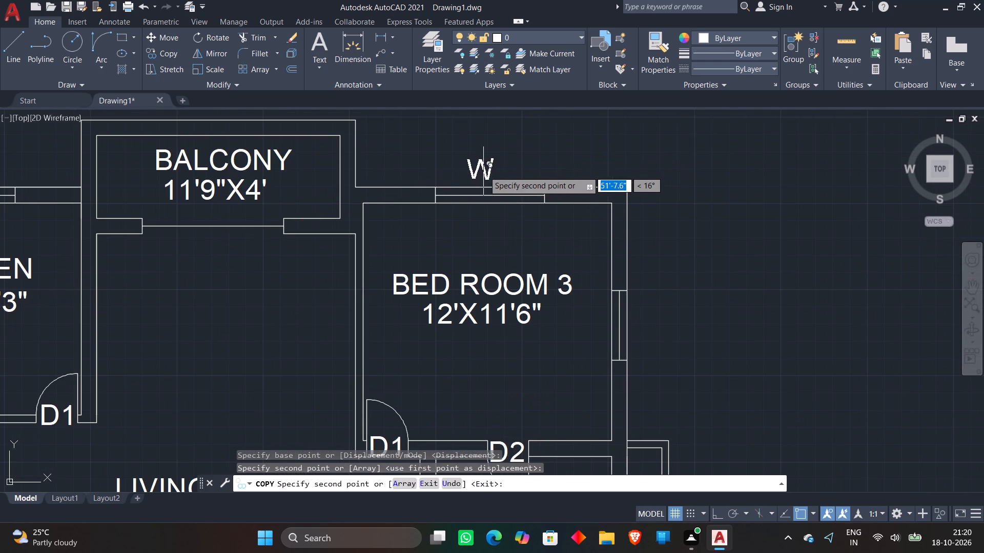
left_click(484, 171)
left_click(648, 327)
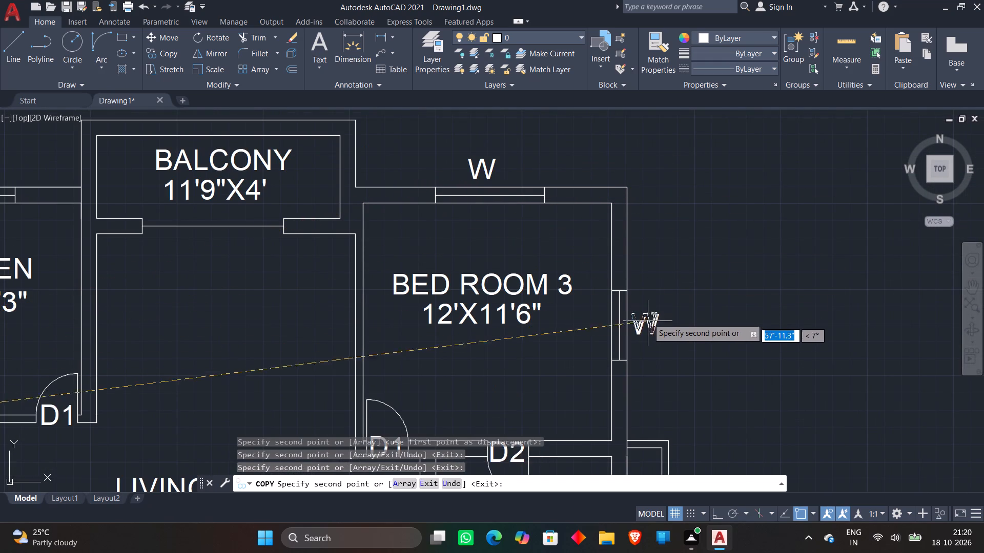
Place a W copy outside the upper apartment's BED ROOM 1 side window.
scroll(678, 227, "down", 2)
middle_click_drag(708, 287, 698, 255)
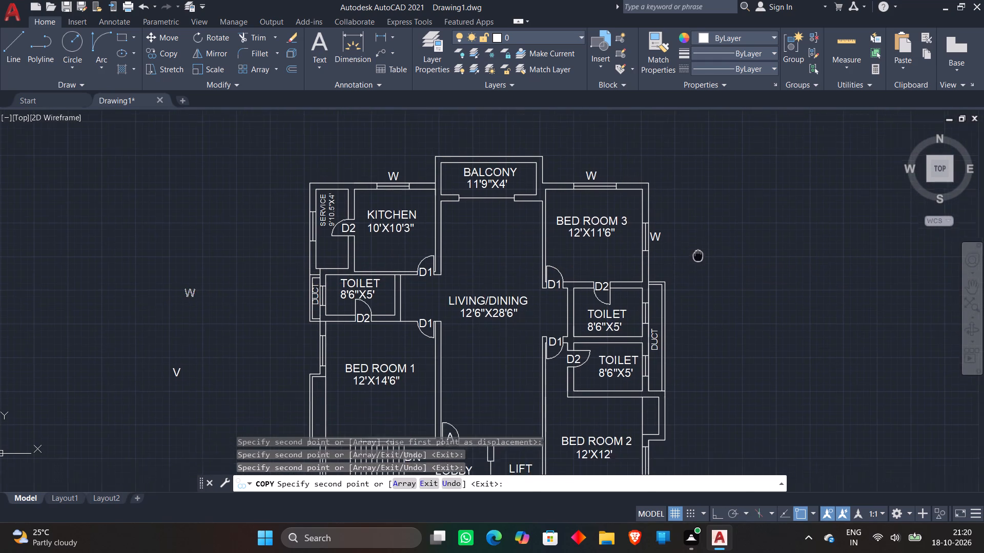
middle_click_drag(698, 255, 702, 215)
scroll(286, 313, "up", 1)
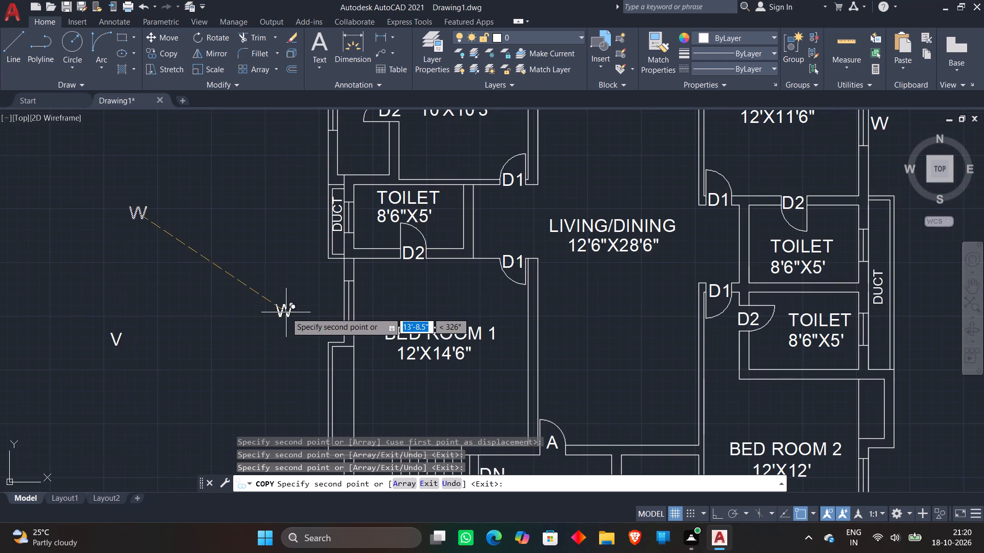
scroll(306, 309, "up", 2)
left_click(373, 300)
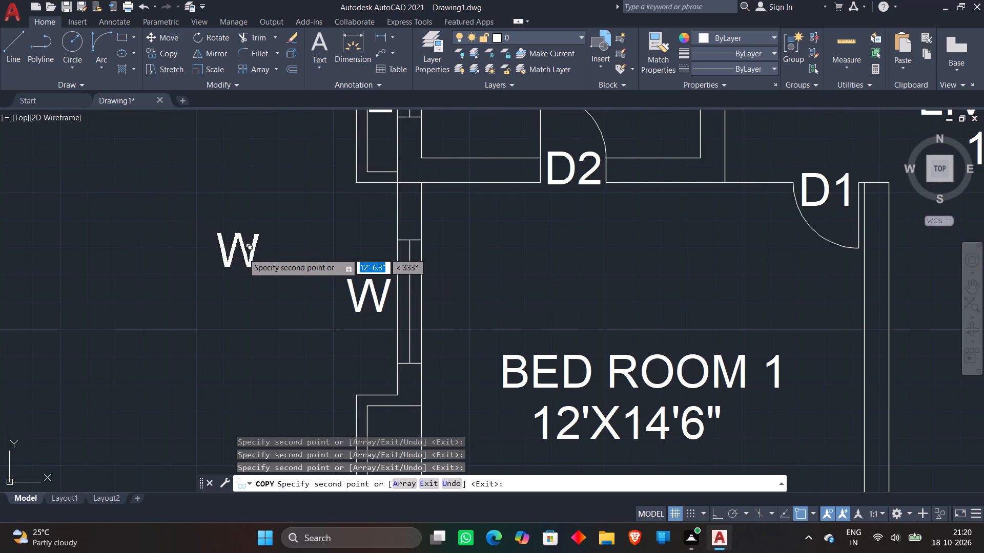
Place W copies outside the BED ROOM 2 windows of the upper and lower apartments.
scroll(243, 253, "down", 2)
scroll(224, 297, "down", 1)
middle_click_drag(224, 301, 213, 195)
scroll(595, 289, "up", 2)
left_click(595, 286)
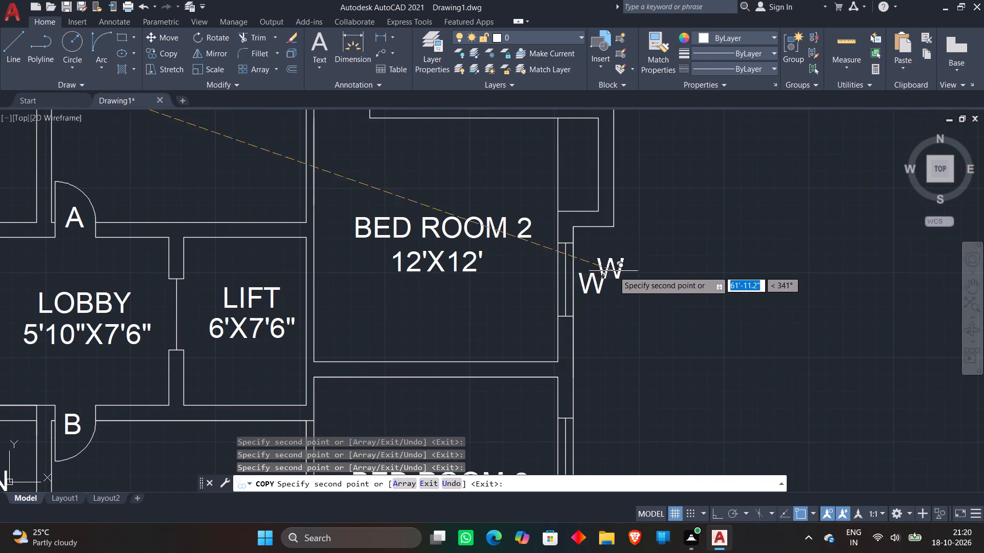
scroll(621, 288, "down", 2)
scroll(613, 356, "up", 2)
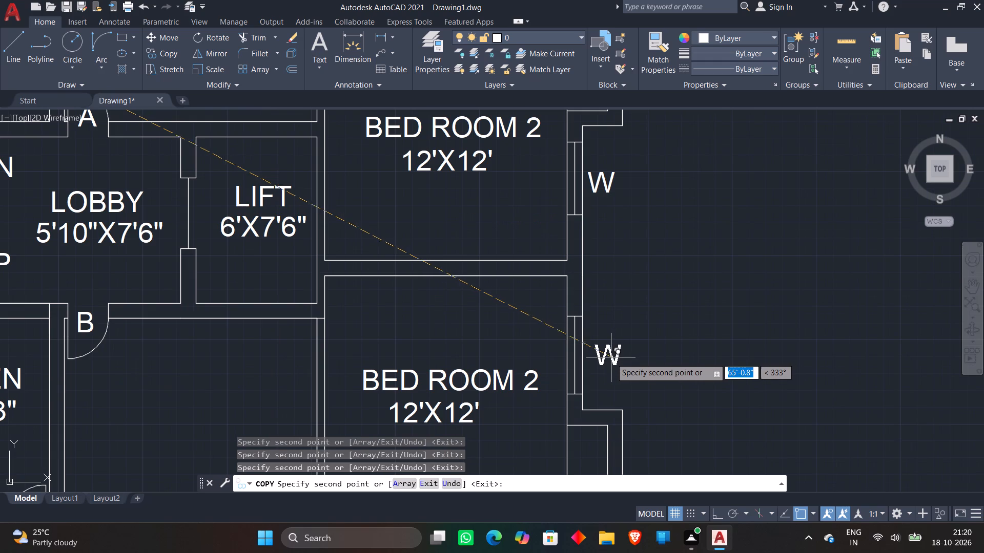
left_click(606, 361)
Place a W copy outside the side window of the lower apartment's BED ROOM 1.
scroll(651, 263, "down", 2)
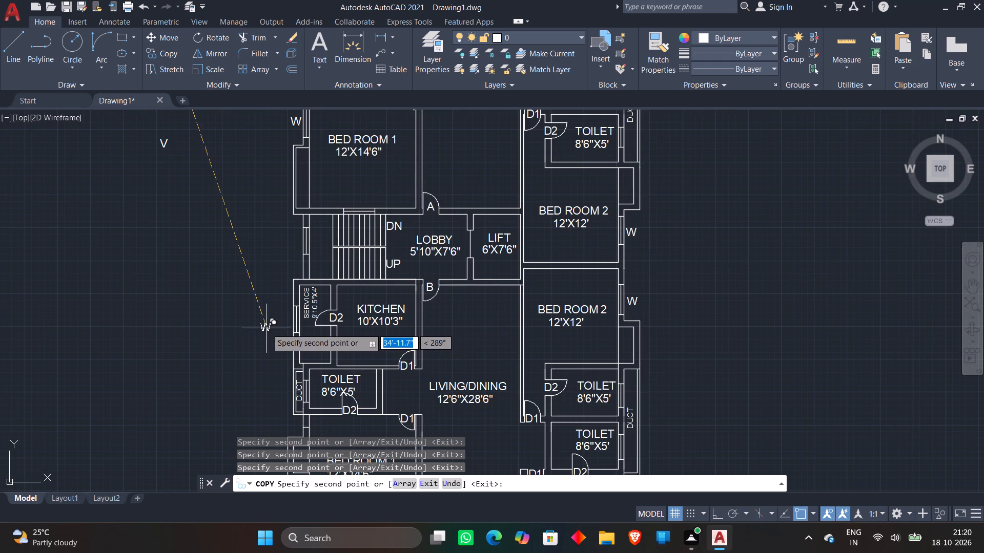
middle_click_drag(266, 328, 272, 235)
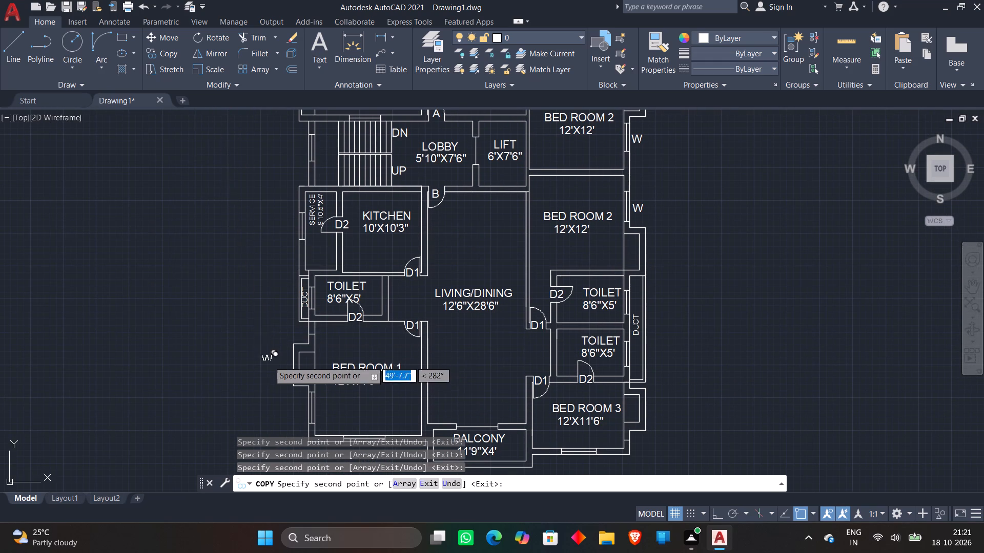
middle_click_drag(247, 333, 218, 229)
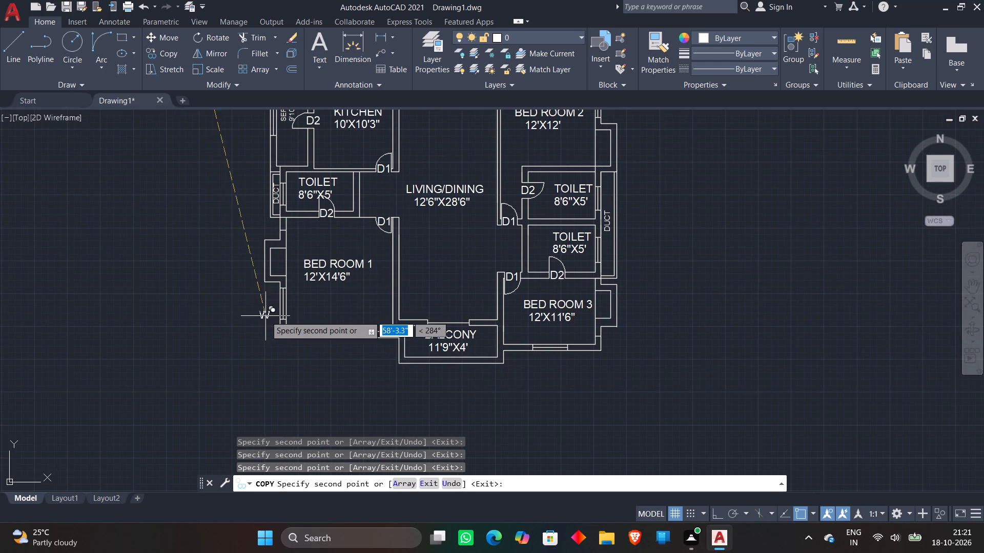
scroll(266, 316, "up", 2)
left_click(280, 286)
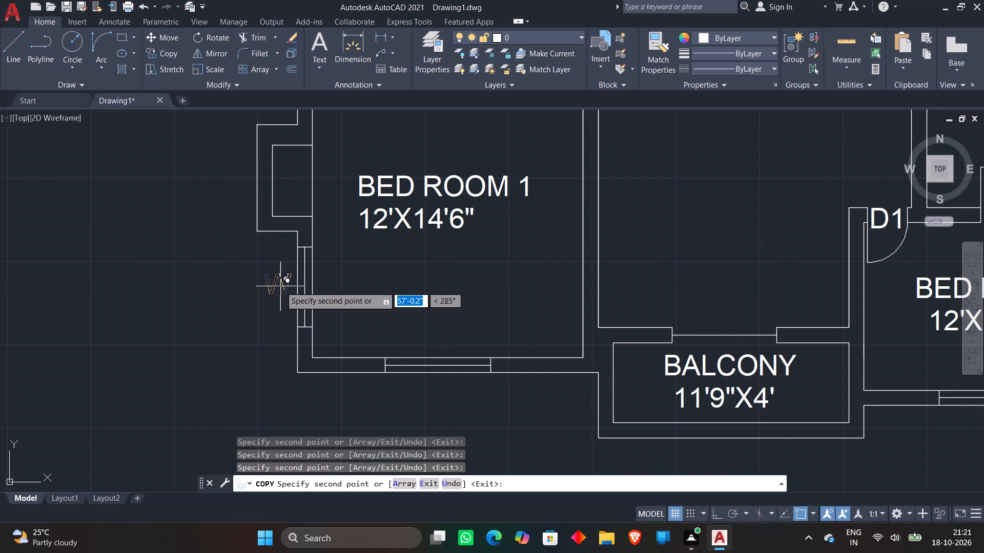
Place W copies outside the outer-wall windows beside the BALCONY in the lower apartment's BED ROOM 1 and BED ROOM 3.
left_click(434, 389)
scroll(452, 304, "down", 2)
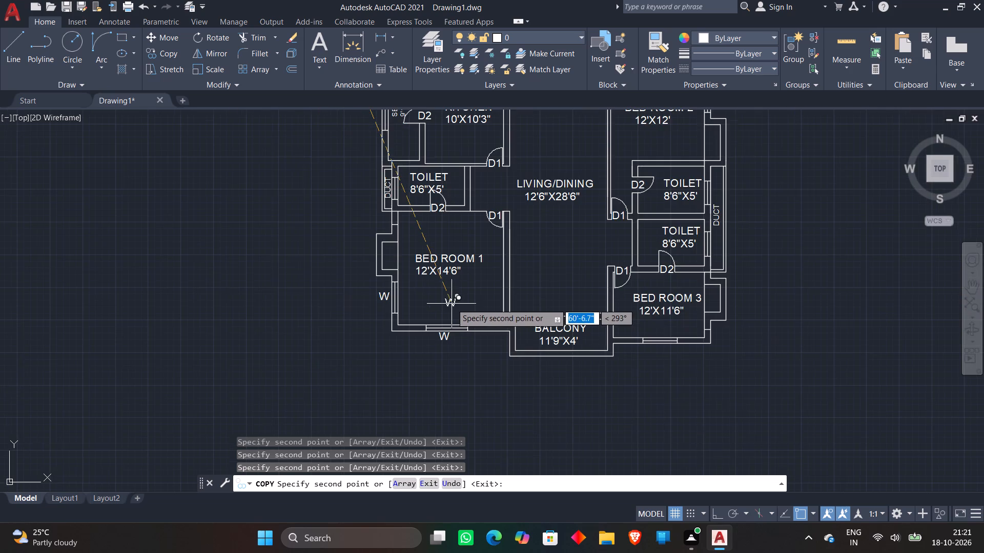
middle_click_drag(452, 304, 381, 321)
scroll(598, 372, "up", 2)
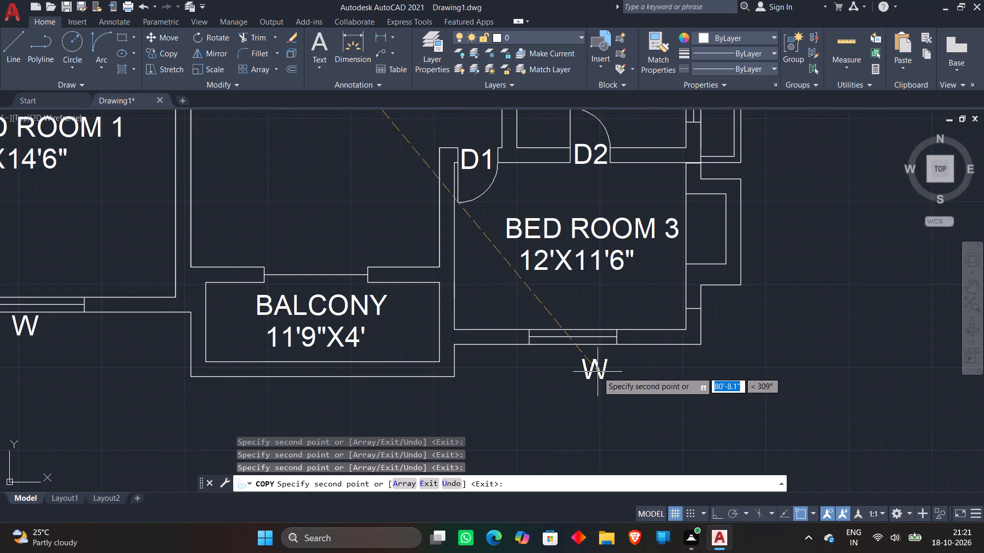
left_click(577, 367)
scroll(720, 371, "down", 2)
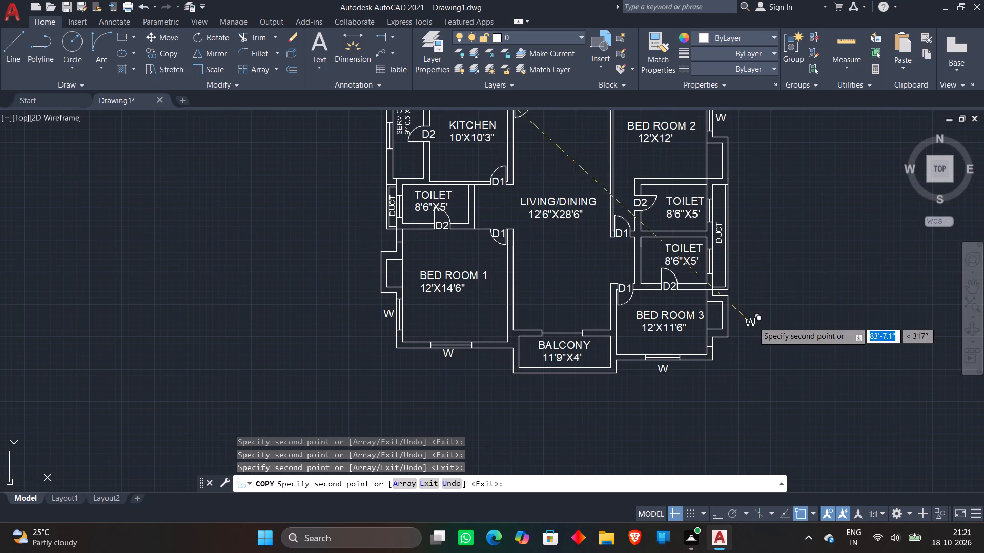
middle_click_drag(752, 222, 723, 292)
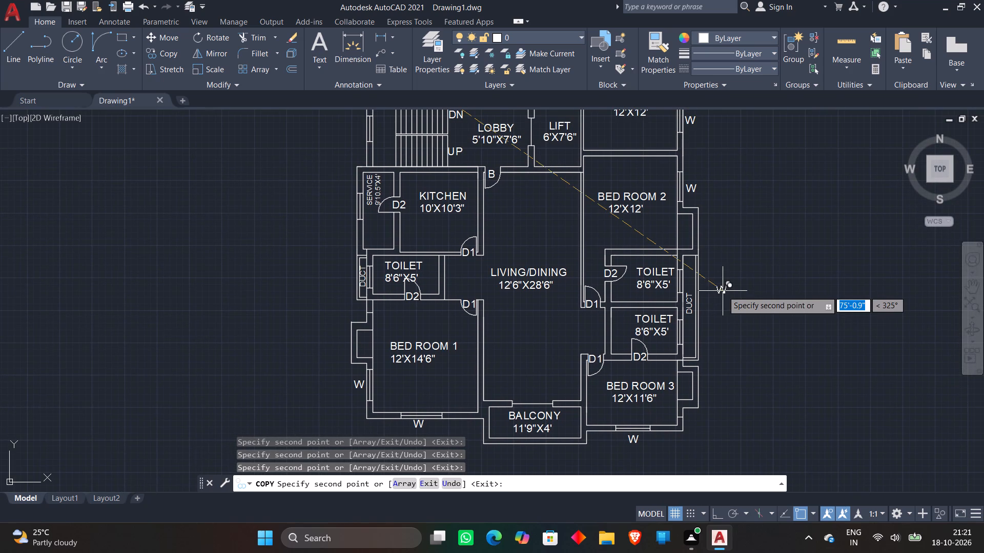
scroll(297, 310, "down", 1)
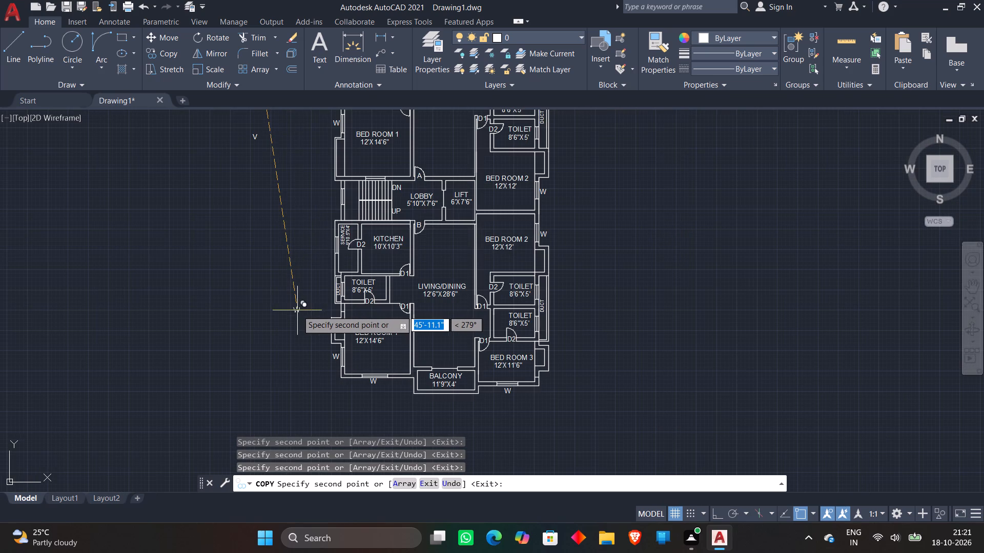
middle_click_drag(297, 310, 289, 380)
key("Escape")
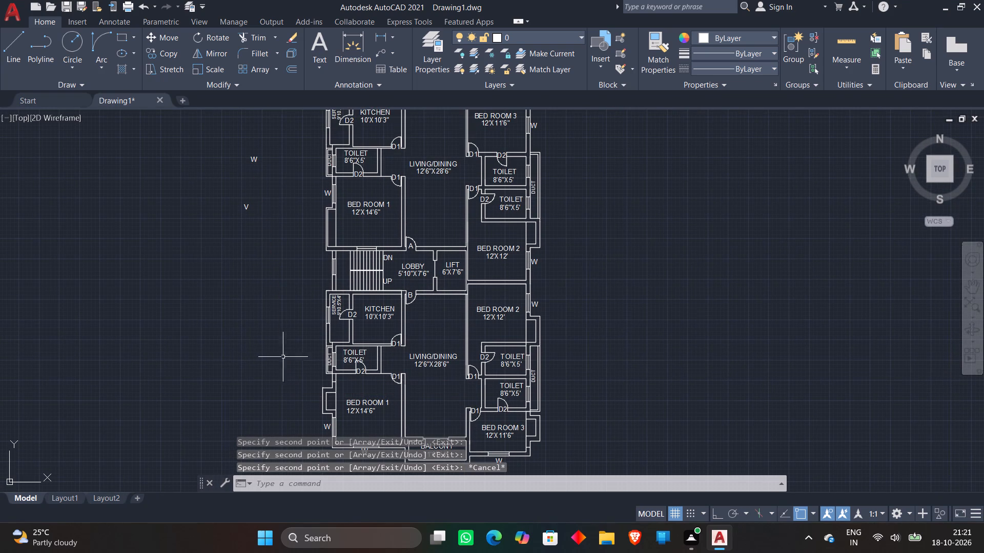
Copy the V tag from beside the plan to the upper apartment's SERVICE opening and inside the duct-side opening of the TOILET near the KITCHEN.
left_click(239, 193)
left_click(281, 244)
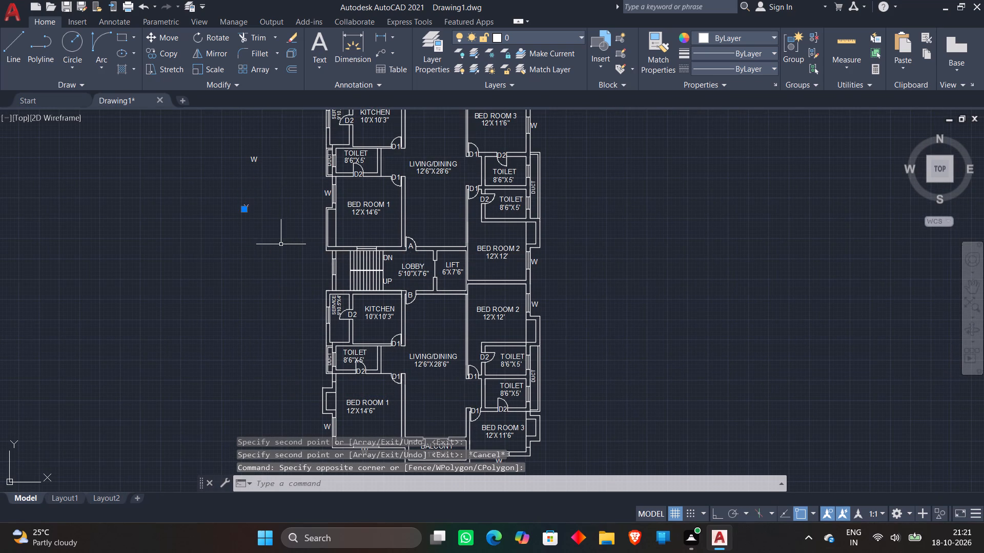
right_click(281, 244)
left_click(296, 309)
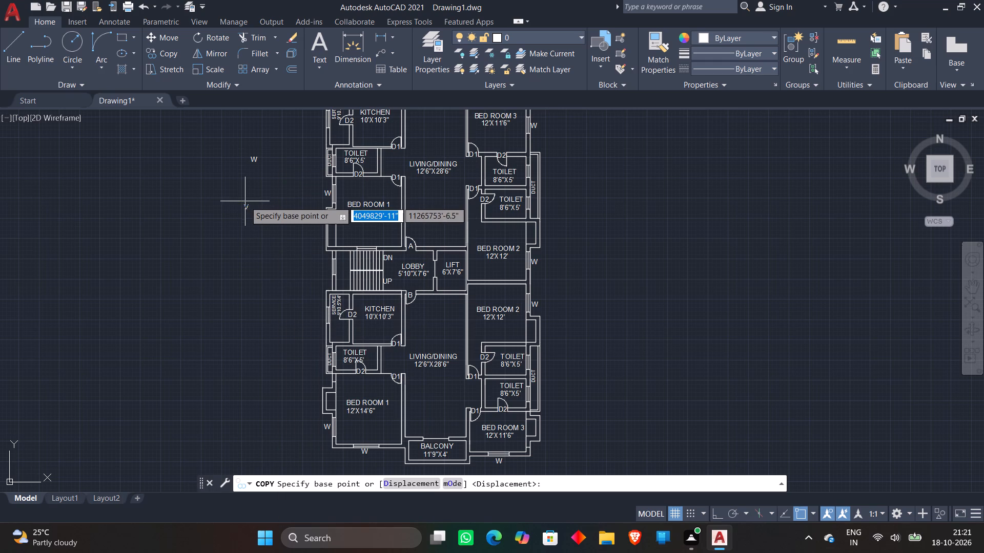
left_click(245, 206)
middle_click_drag(280, 192, 284, 332)
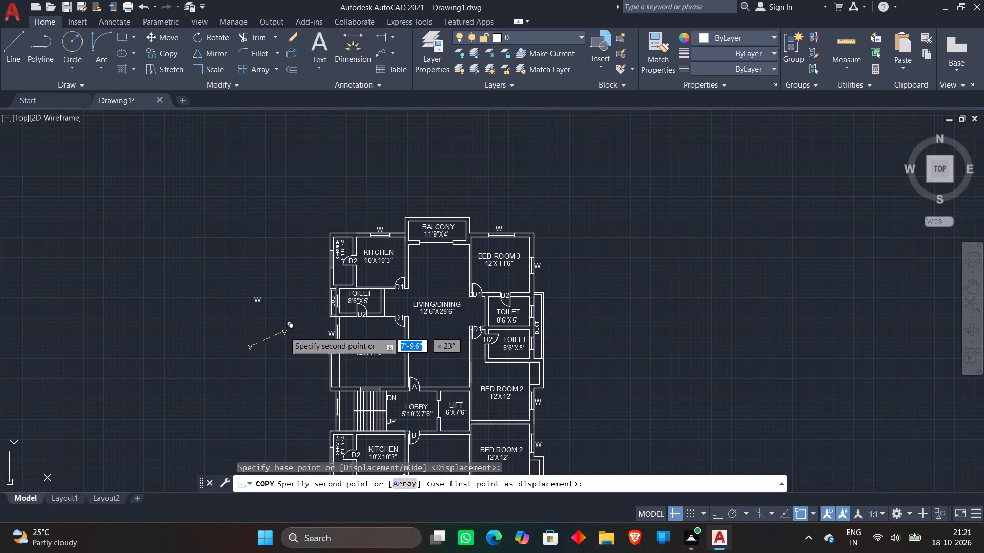
scroll(293, 297, "up", 1)
scroll(322, 231, "up", 3)
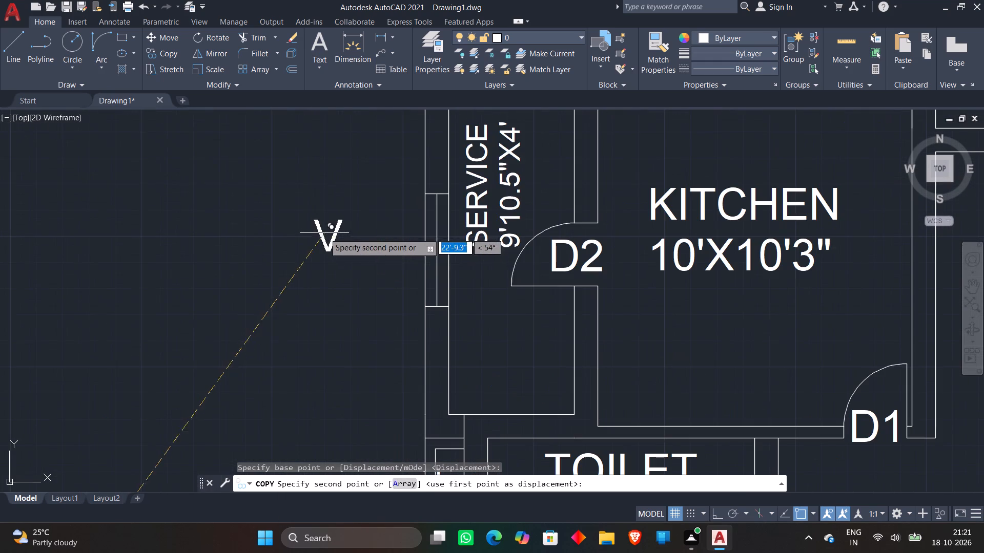
left_click(400, 254)
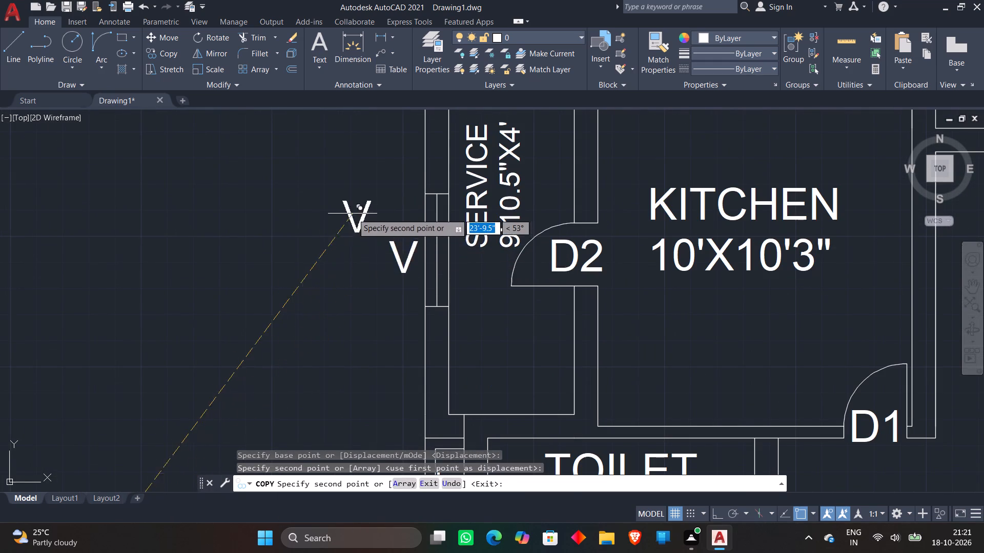
scroll(353, 214, "down", 2)
middle_click_drag(320, 253, 244, 136)
scroll(355, 205, "up", 3)
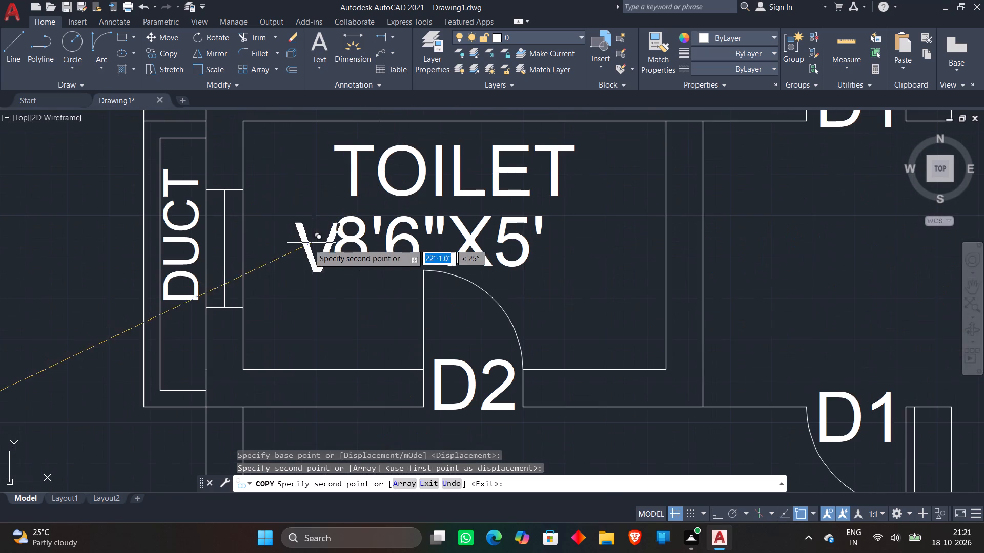
left_click(273, 255)
Place V copies outside the lower apartment's SERVICE opening and inside the duct-side opening of the TOILET near the KITCHEN.
scroll(81, 183, "down", 3)
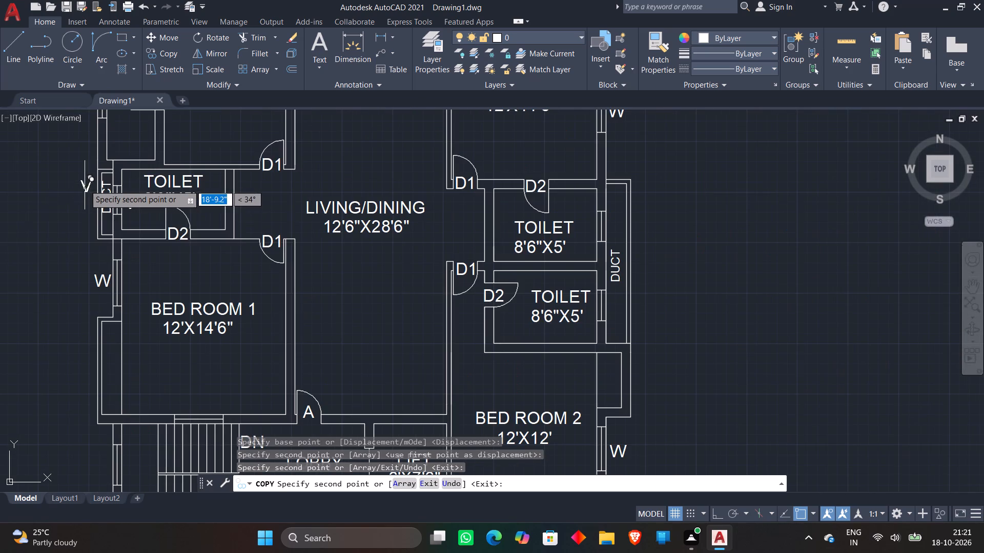
middle_click_drag(65, 254, 159, 111)
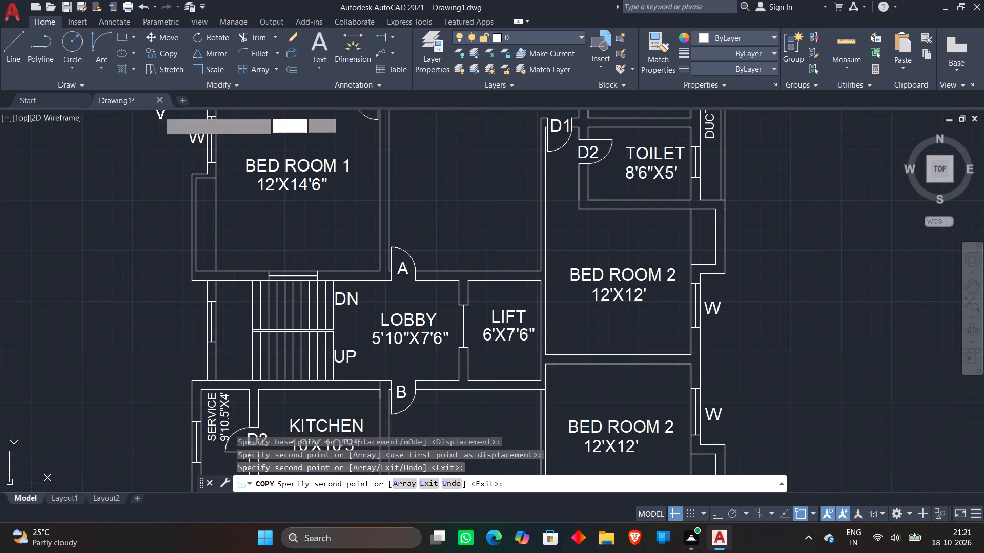
middle_click_drag(163, 309, 215, 144)
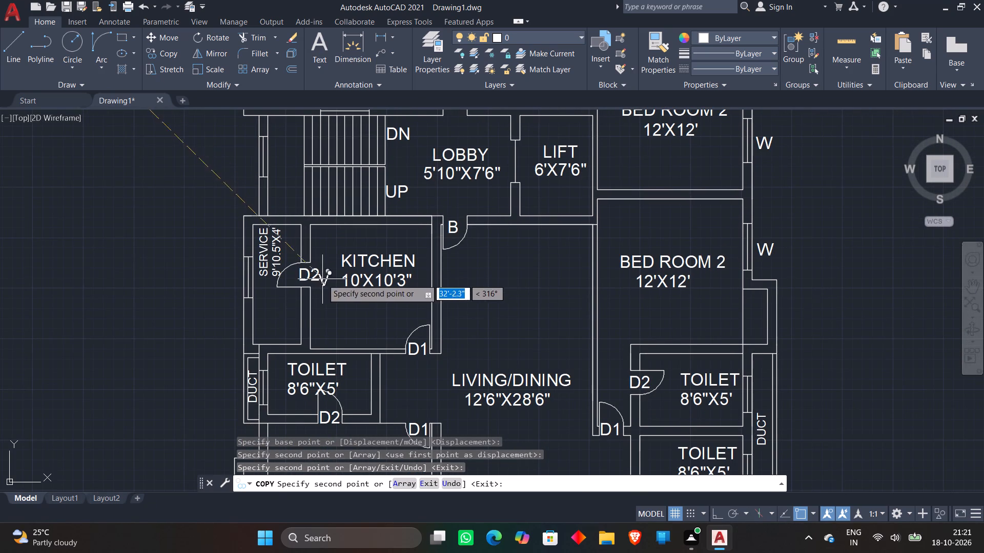
middle_click_drag(202, 297, 216, 164)
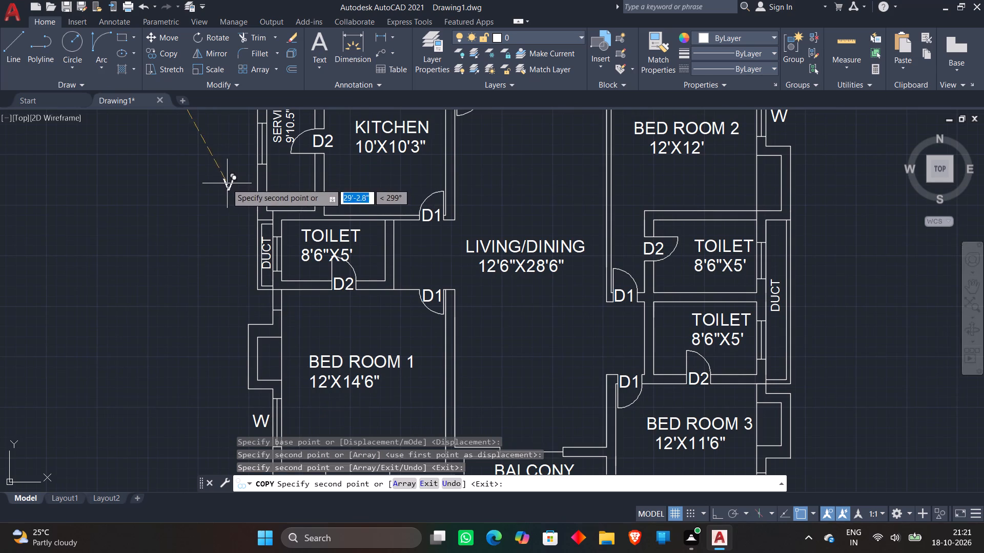
middle_click_drag(225, 174, 227, 231)
scroll(245, 204, "up", 2)
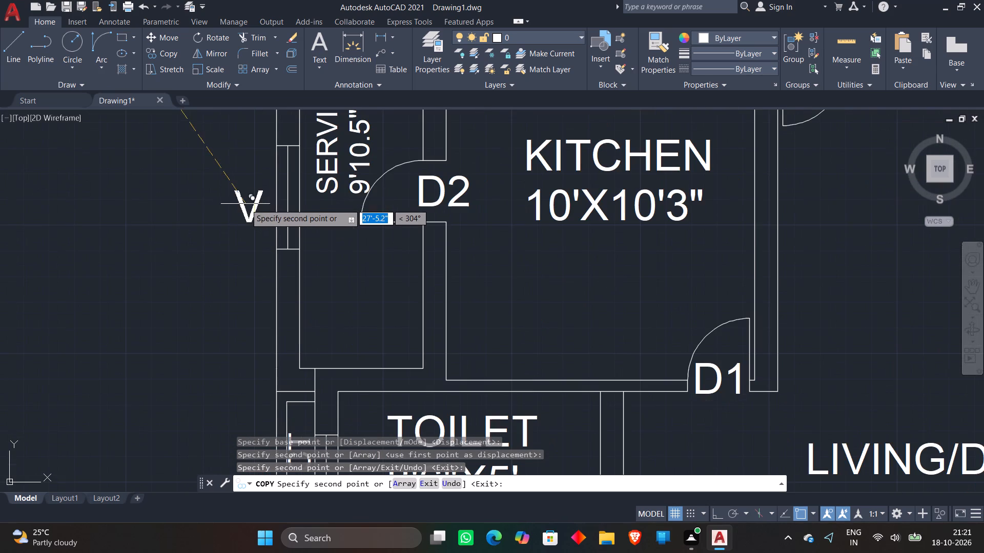
left_click(251, 193)
scroll(233, 176, "down", 3)
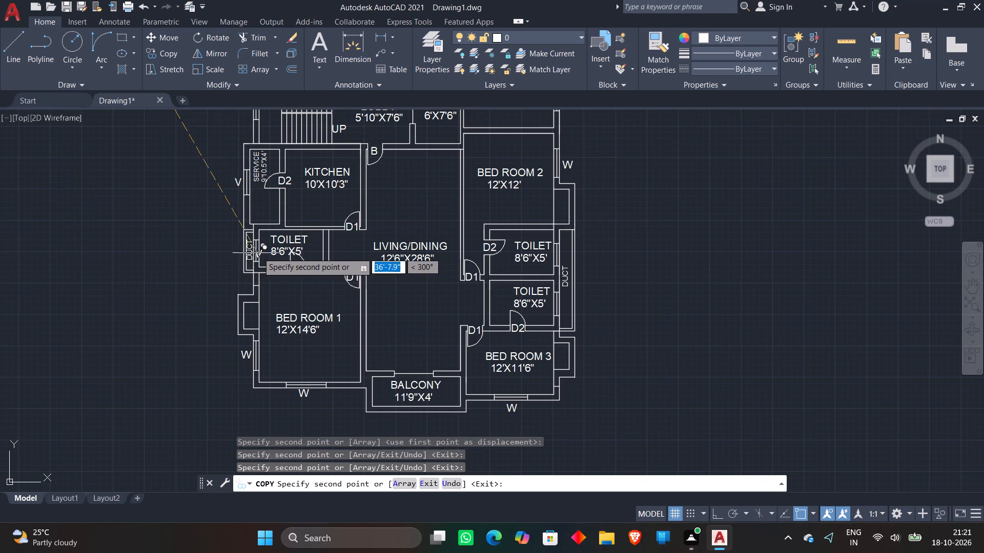
scroll(259, 251, "up", 3)
left_click(263, 253)
Place V copies in the DUCT beside the openings of the lower apartment's two adjoining toilets.
scroll(210, 196, "down", 2)
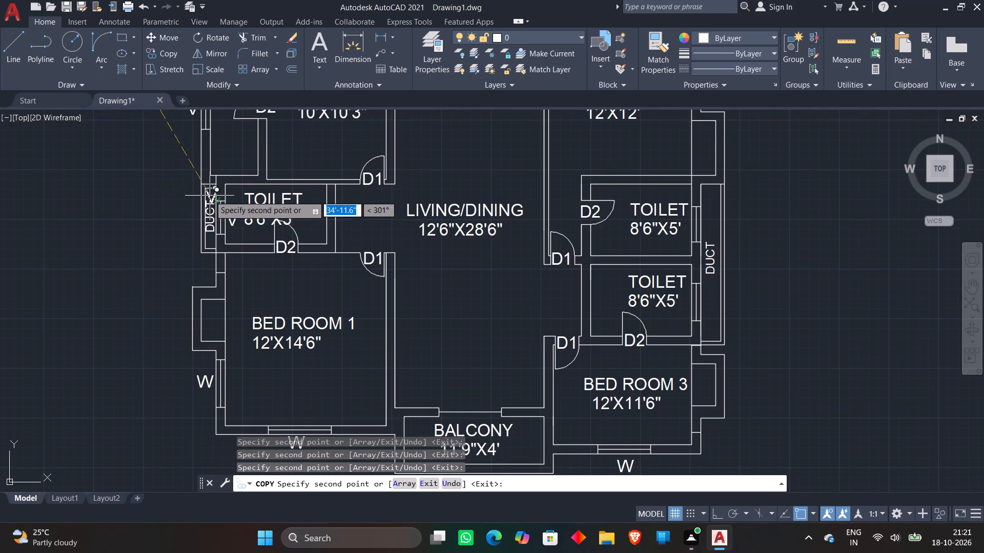
scroll(181, 232, "down", 1)
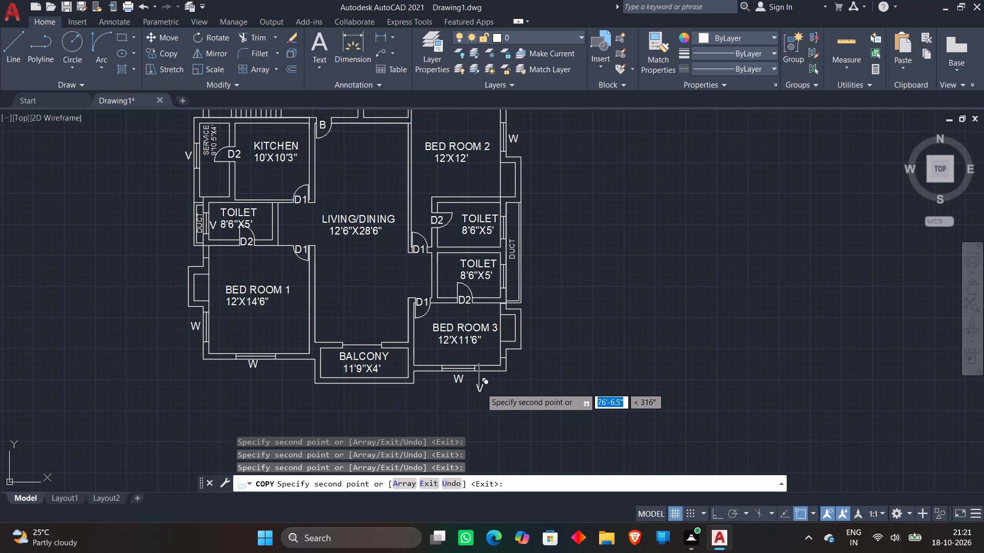
scroll(520, 270, "up", 3)
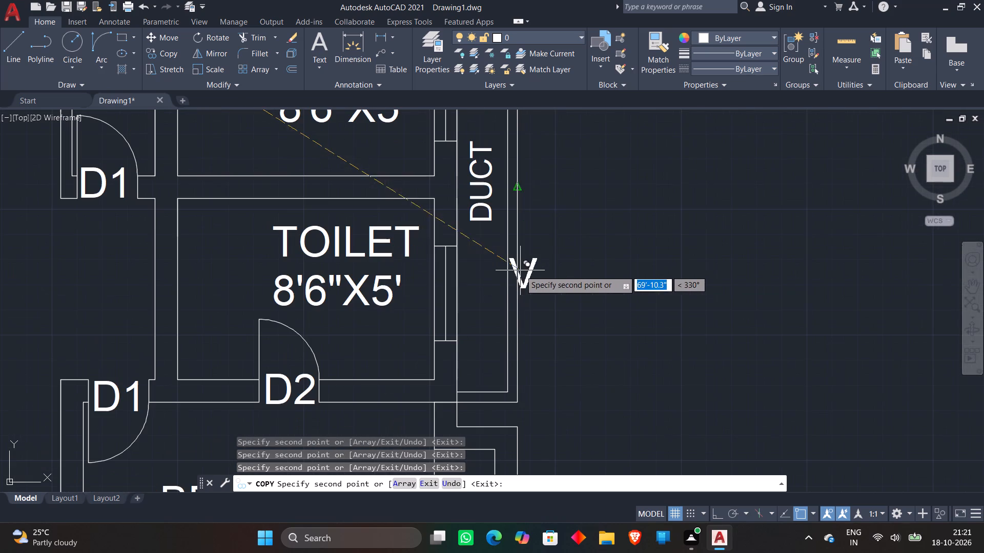
left_click(474, 300)
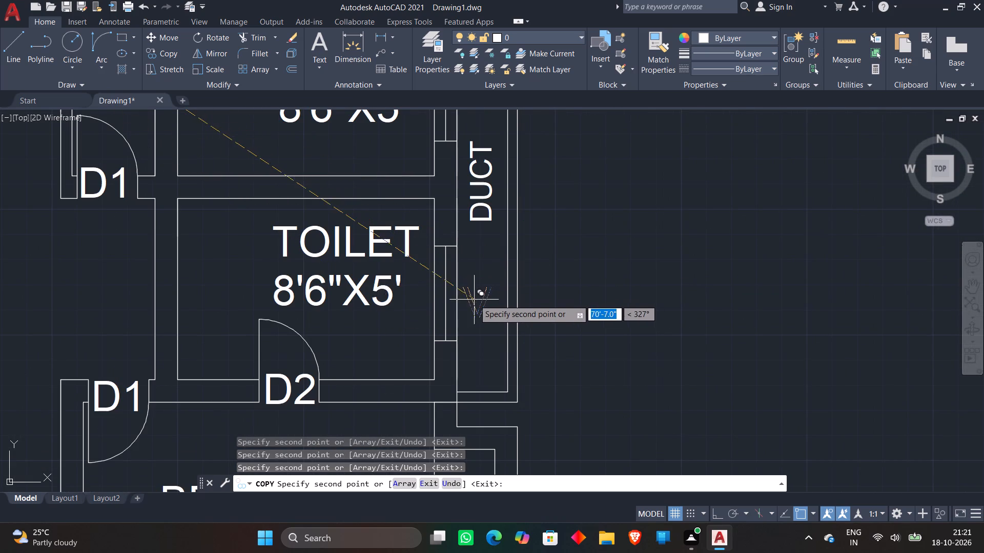
scroll(562, 227, "down", 2)
scroll(519, 165, "up", 4)
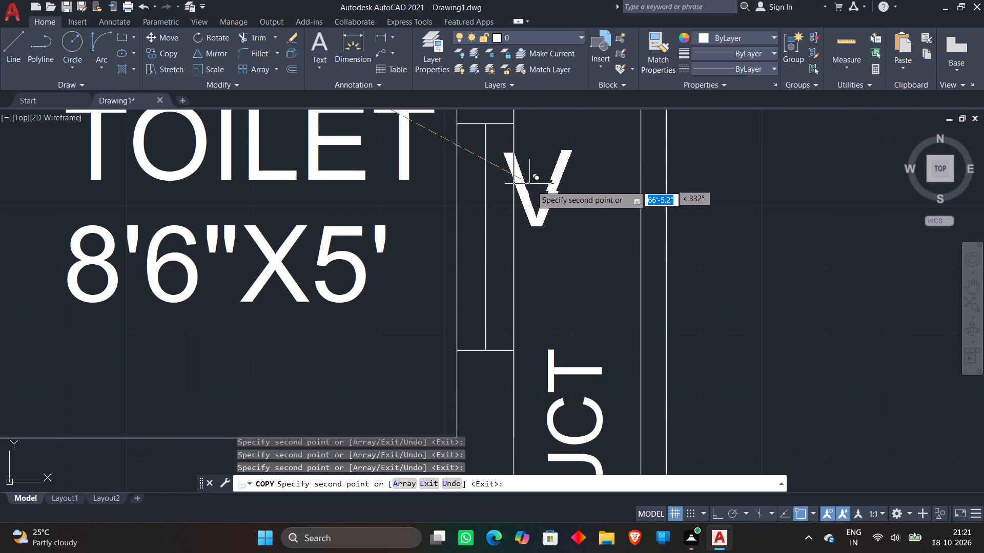
left_click(549, 218)
Place V copies in the DUCT beside the openings of the upper apartment's two adjoining toilets.
scroll(644, 186, "down", 4)
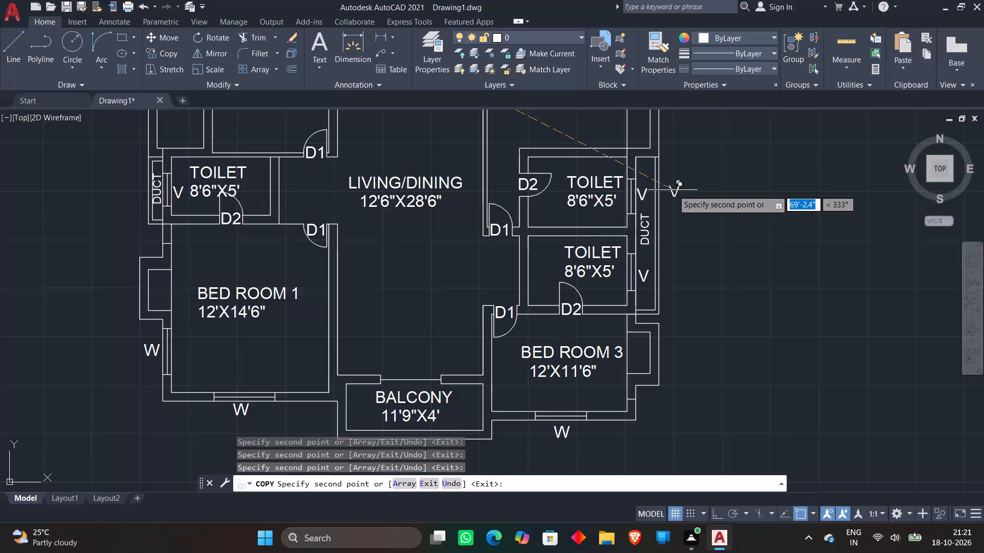
scroll(674, 189, "down", 1)
middle_click_drag(674, 188, 601, 391)
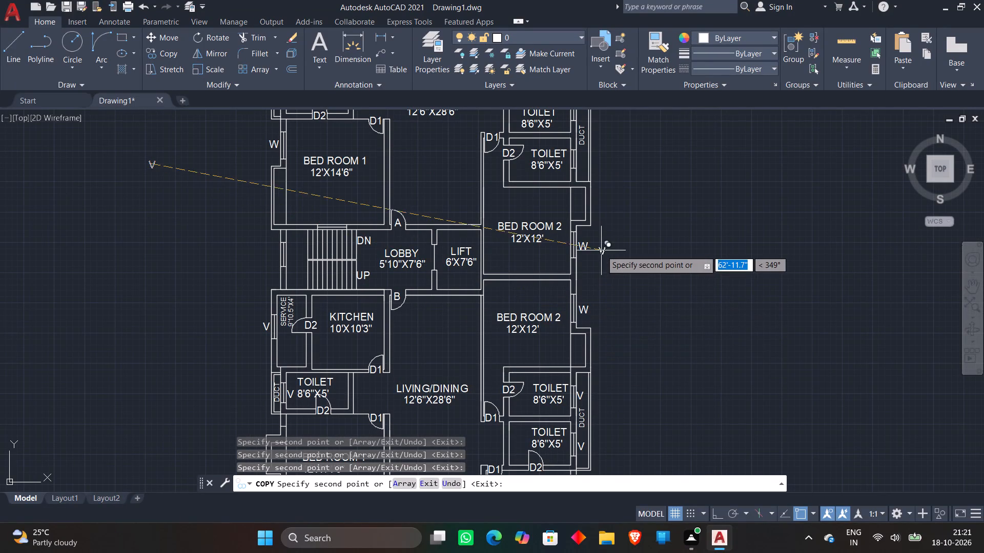
middle_click_drag(605, 206, 615, 349)
scroll(588, 273, "up", 3)
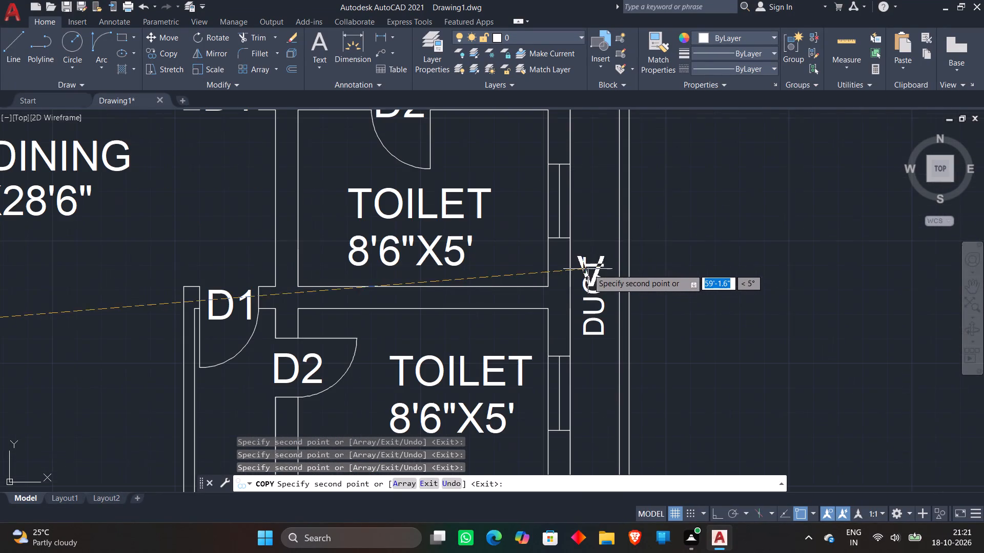
left_click(588, 200)
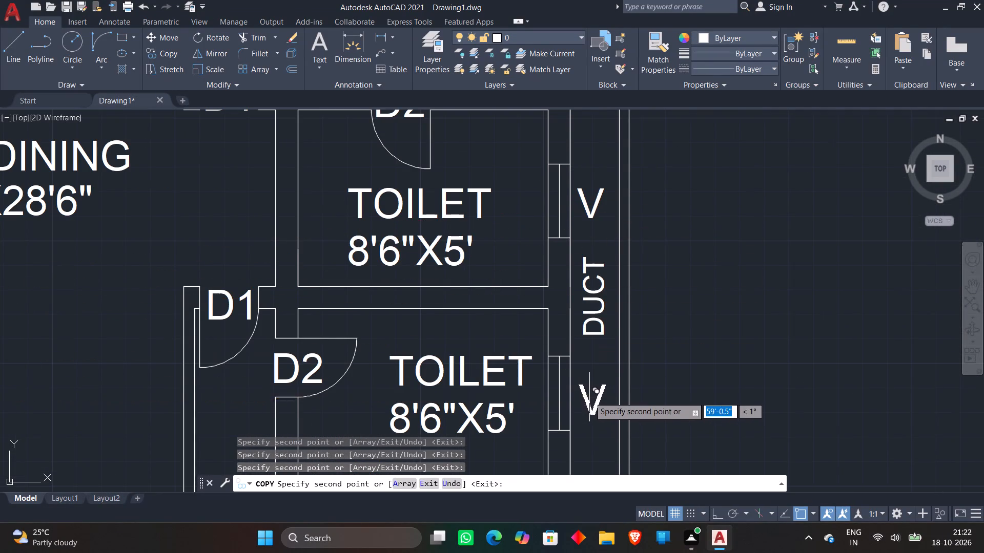
left_click(589, 396)
key("Escape")
Copy the W tag from beside the plan to outside the staircase window next to the LOBBY.
scroll(644, 304, "down", 3)
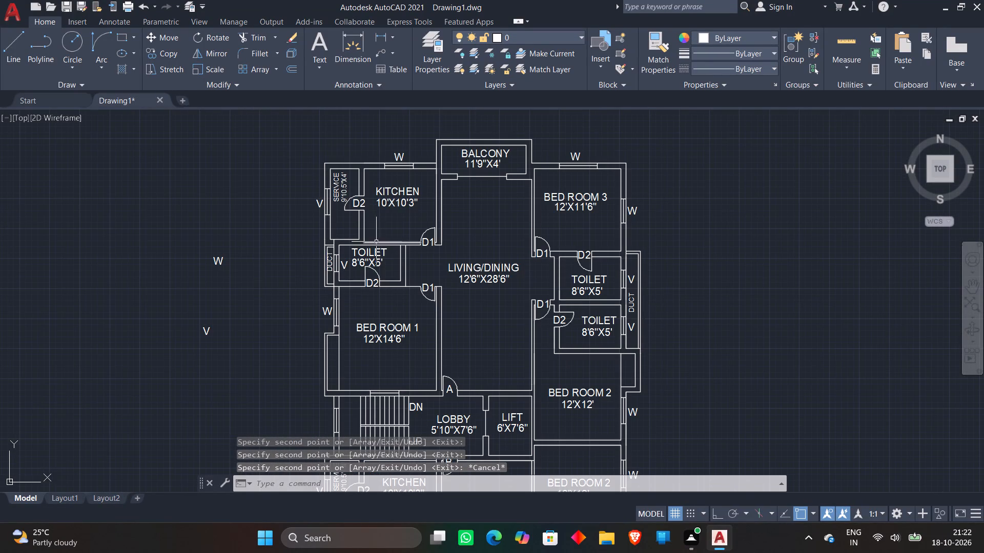
scroll(236, 244, "down", 1)
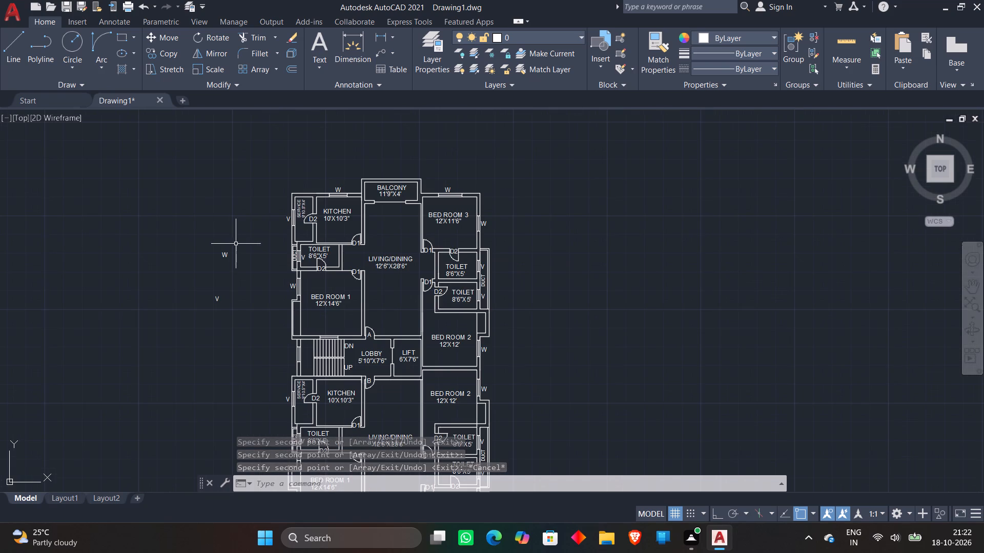
left_click(192, 232)
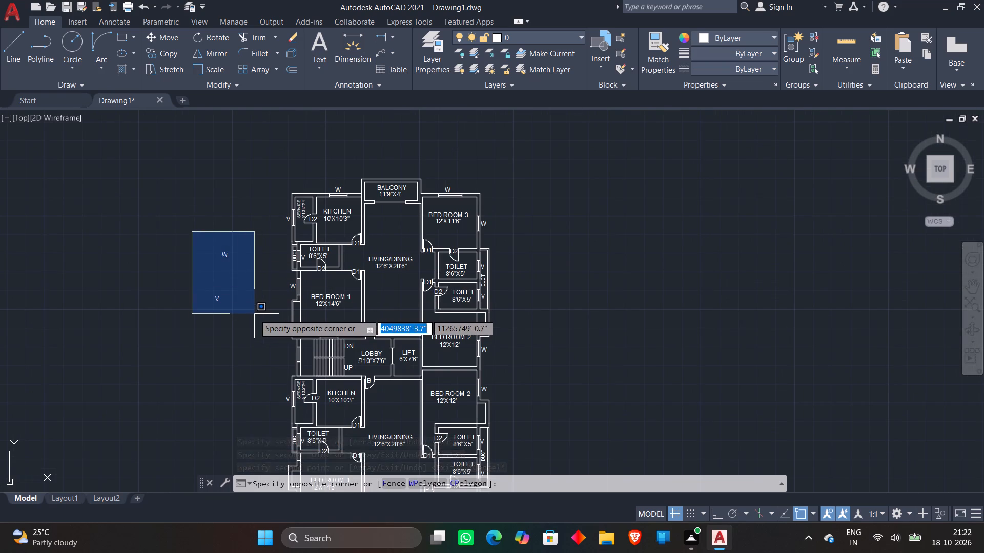
key("Escape")
left_click(227, 254)
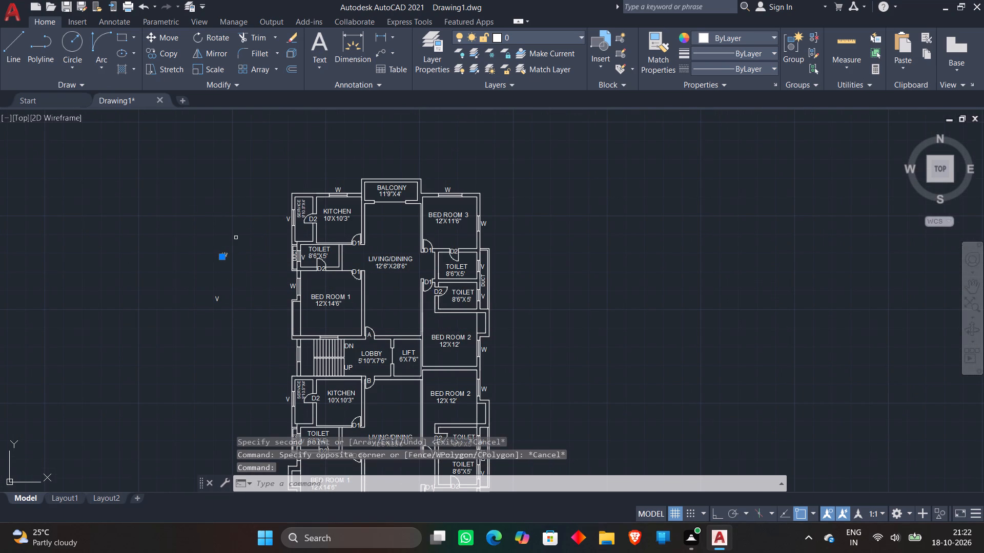
right_click(237, 236)
left_click(253, 312)
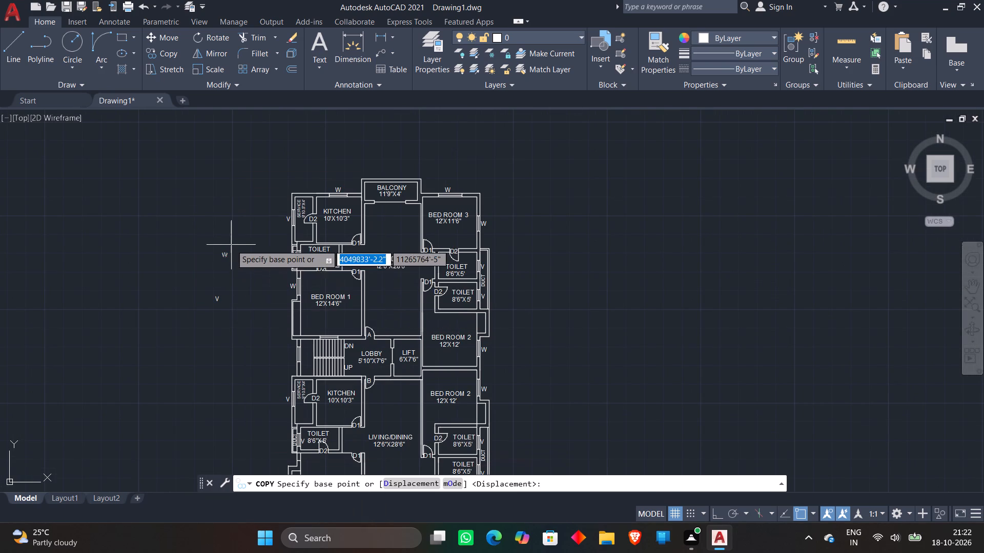
left_click(225, 253)
middle_click_drag(248, 362, 253, 315)
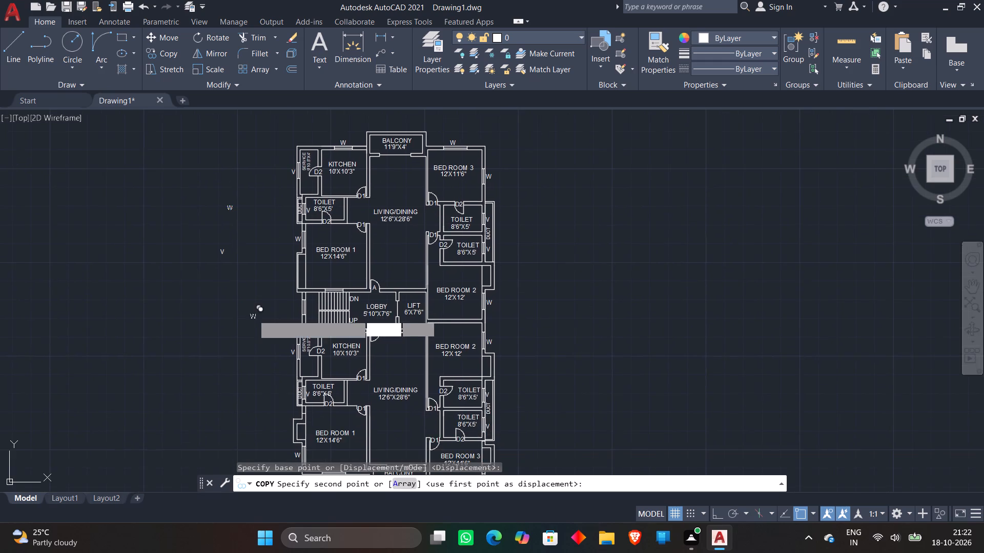
scroll(258, 314, "up", 2)
scroll(332, 305, "up", 2)
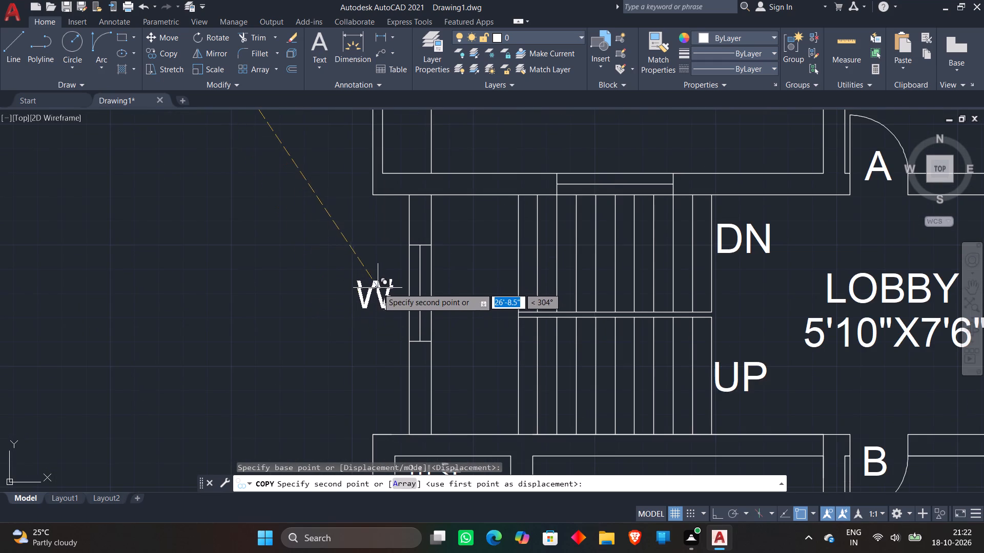
left_click(383, 289)
key("Escape")
scroll(179, 297, "down", 3)
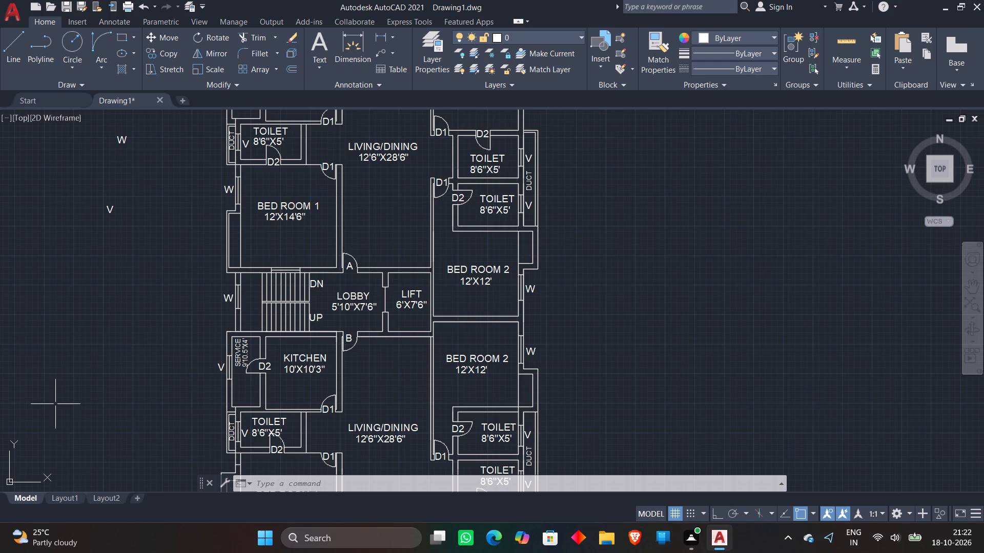
Delete the spare W and V tags standing beside the floor plan.
scroll(90, 310, "down", 2)
left_click(86, 221)
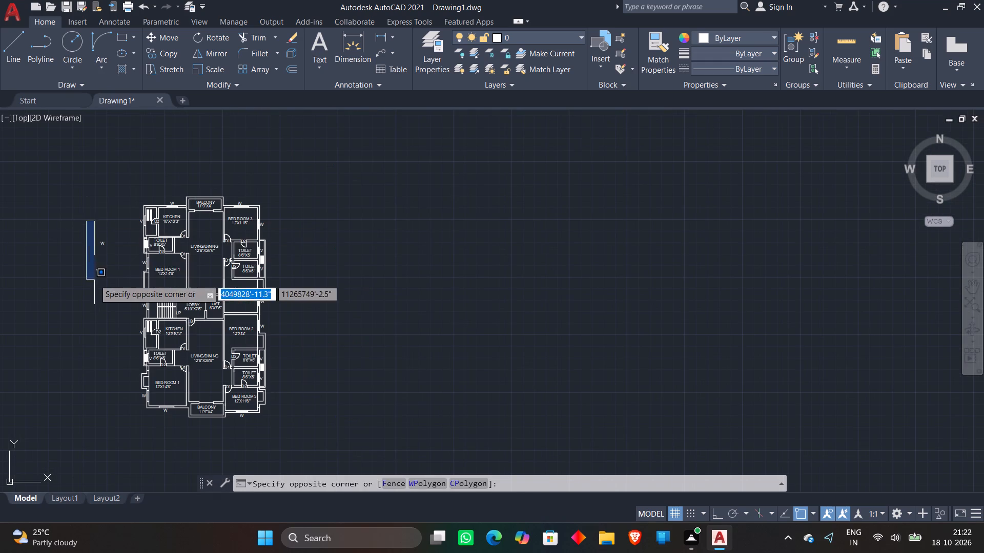
left_click(112, 286)
key("Delete")
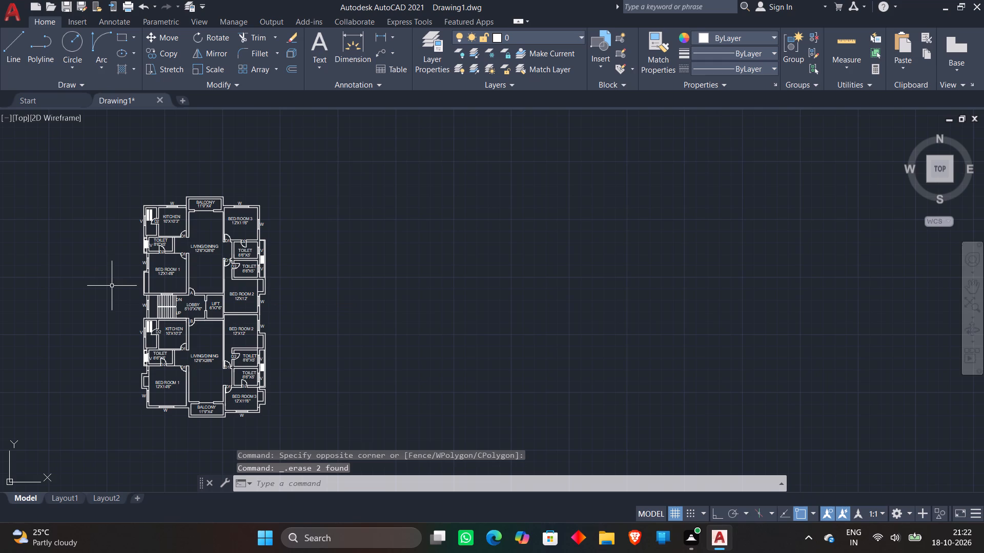
Examine the door, window and ventilator tags across both apartments and the shared stair and lobby area.
scroll(163, 201, "up", 3)
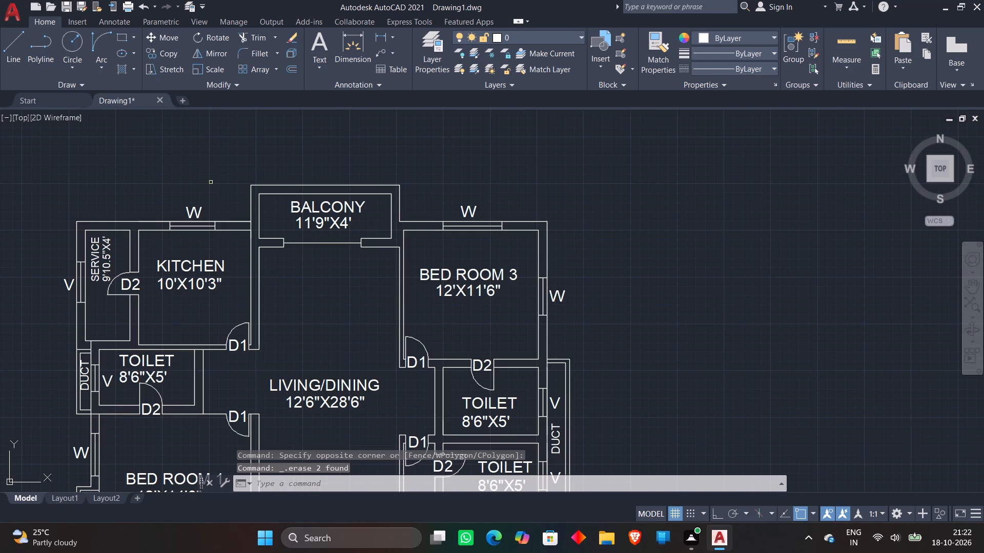
scroll(211, 182, "down", 1)
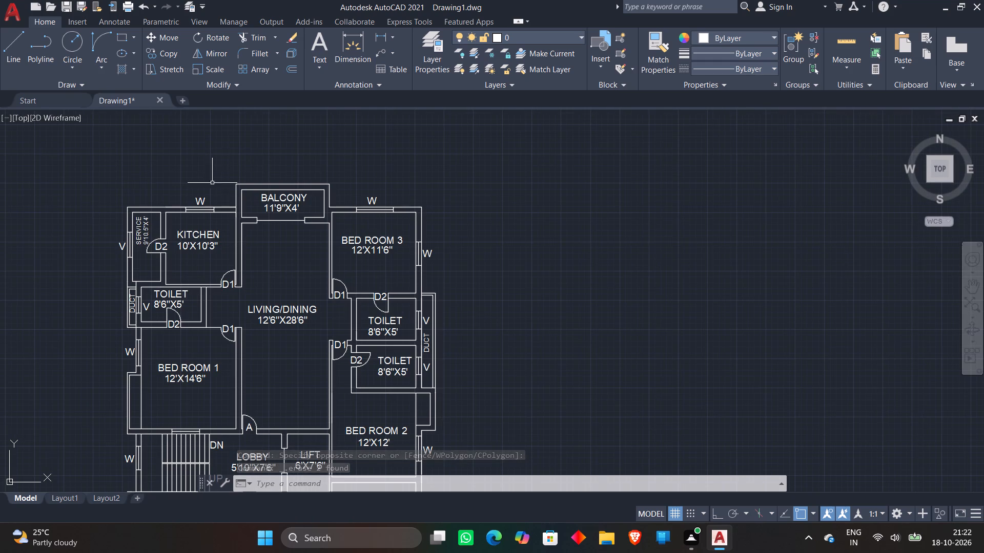
scroll(202, 191, "up", 2)
scroll(190, 179, "down", 2)
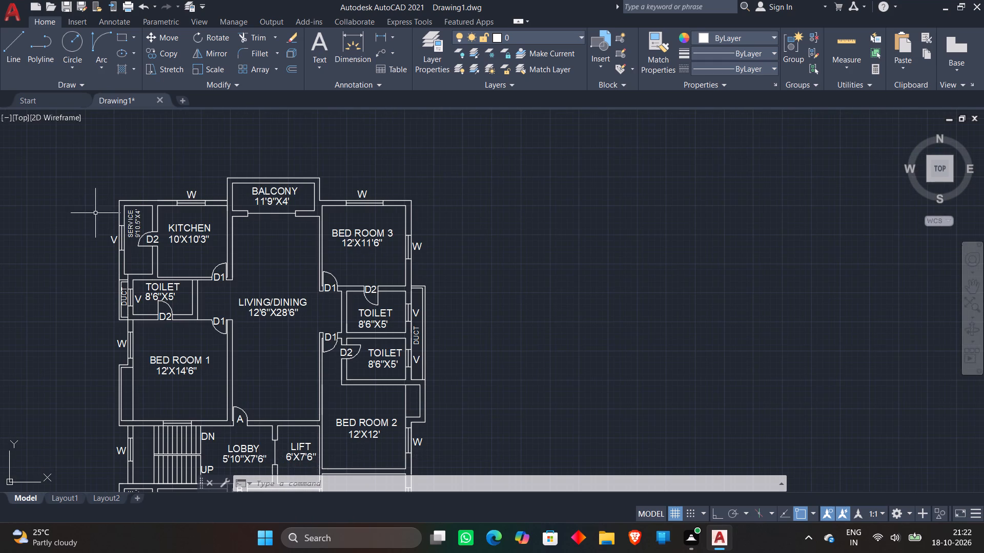
scroll(95, 213, "down", 1)
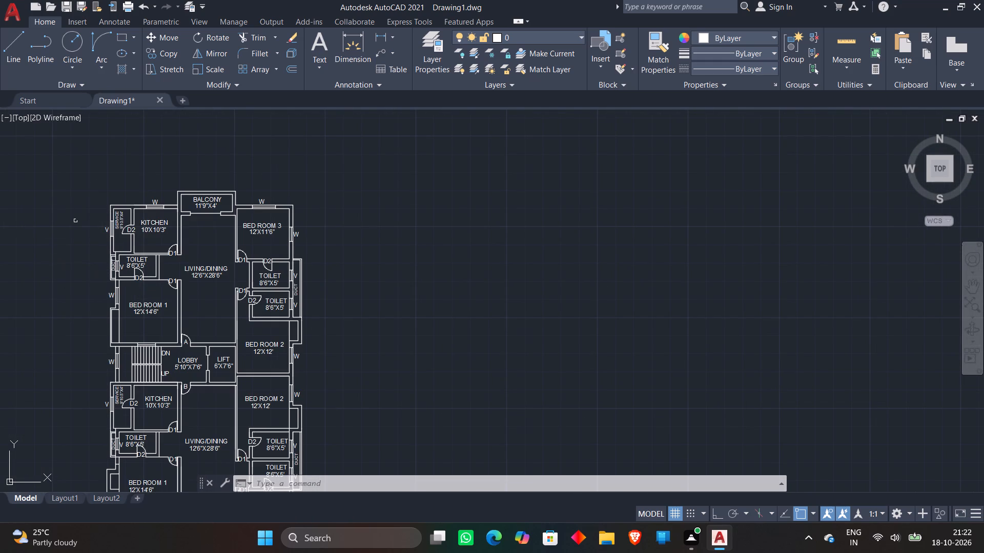
scroll(89, 201, "up", 2)
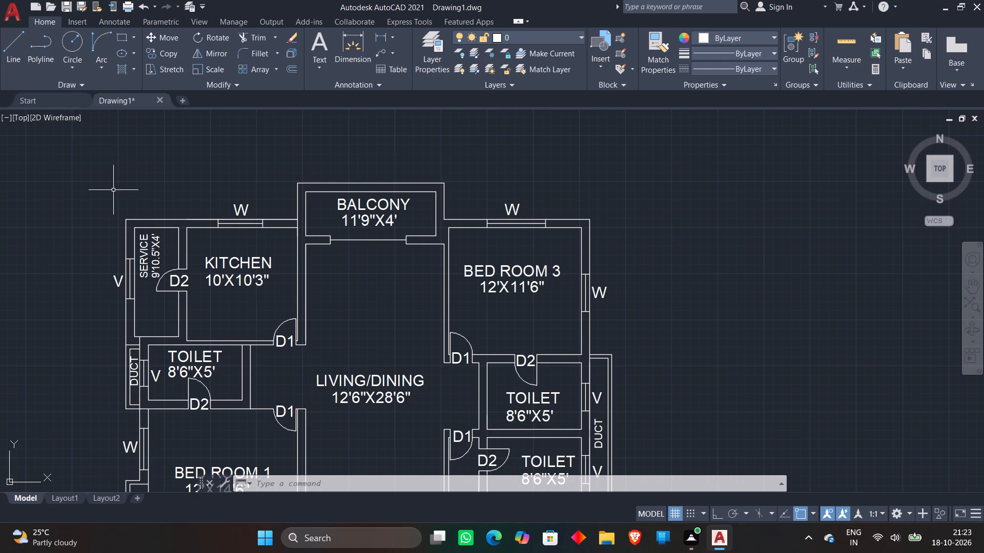
scroll(138, 289, "down", 1)
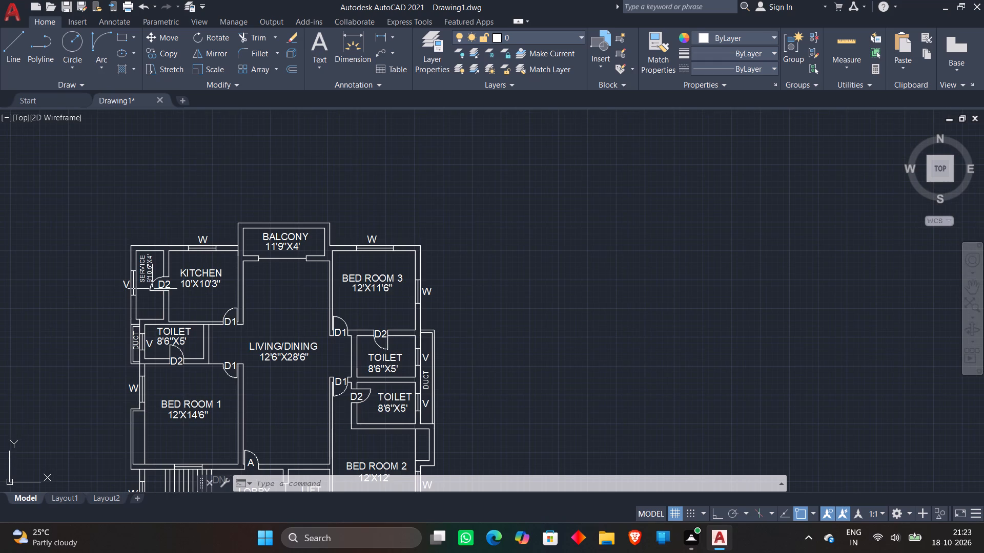
scroll(152, 289, "down", 1)
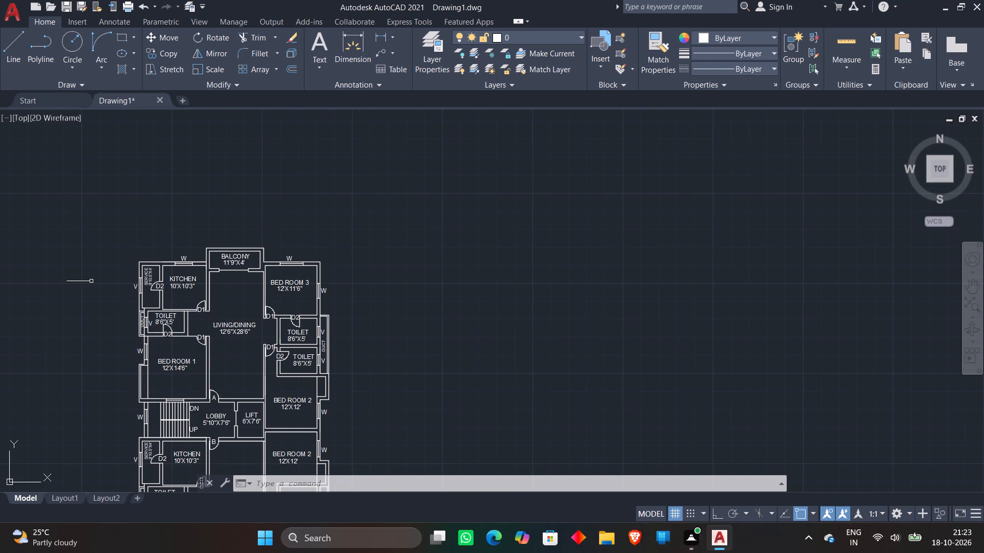
scroll(160, 252, "down", 2)
scroll(145, 305, "up", 4)
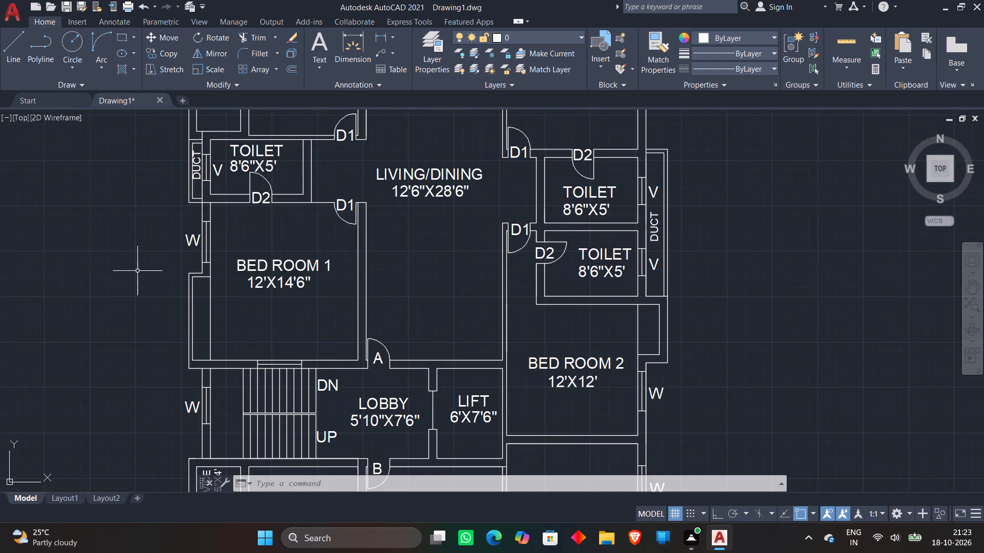
scroll(137, 271, "down", 1)
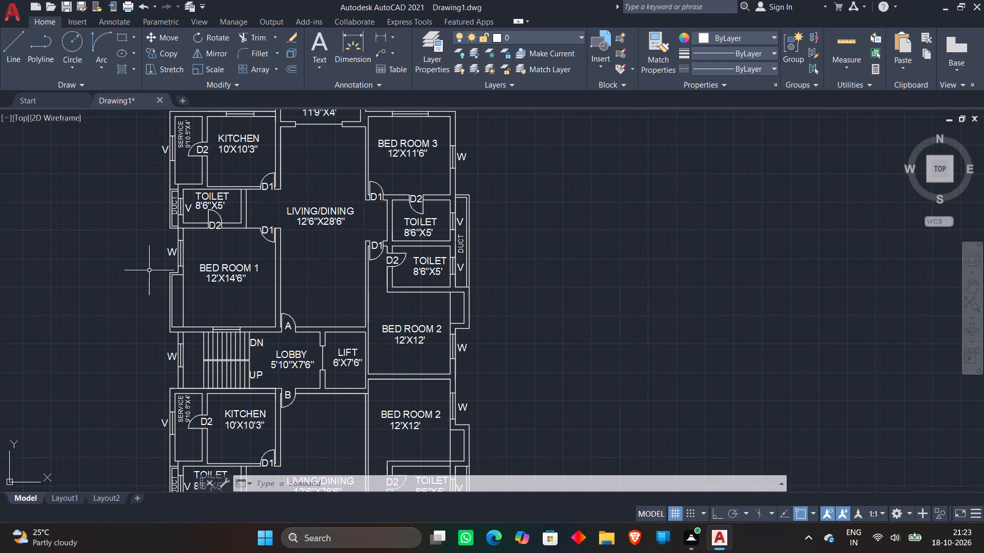
scroll(149, 270, "down", 1)
scroll(202, 153, "up", 5)
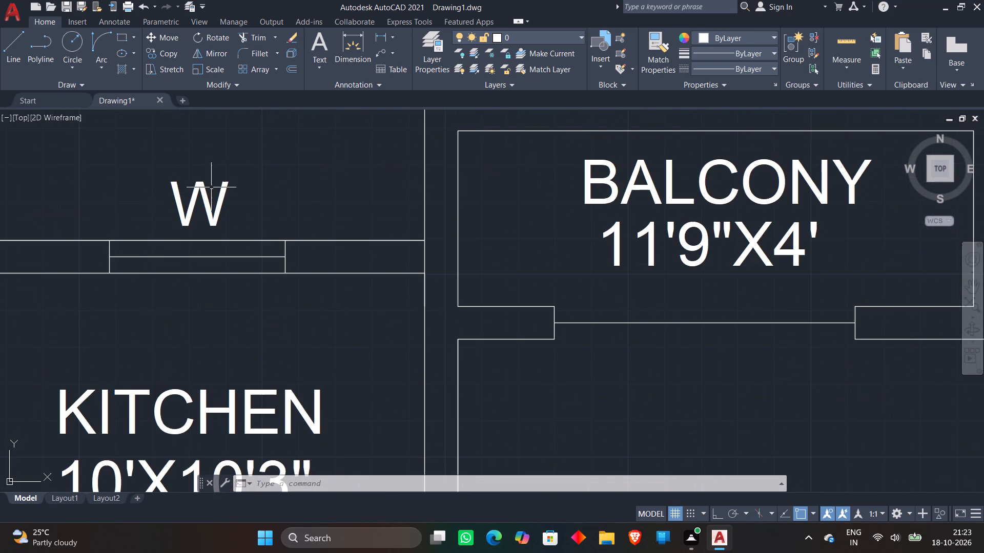
scroll(240, 156, "down", 5)
scroll(477, 232, "down", 1)
middle_click_drag(469, 273, 474, 272)
scroll(464, 270, "up", 2)
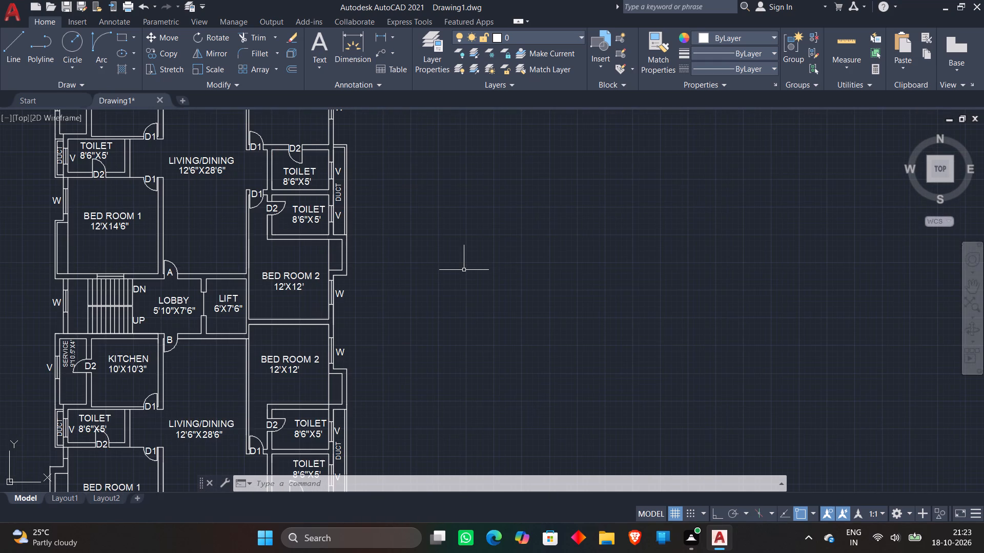
scroll(464, 270, "down", 1)
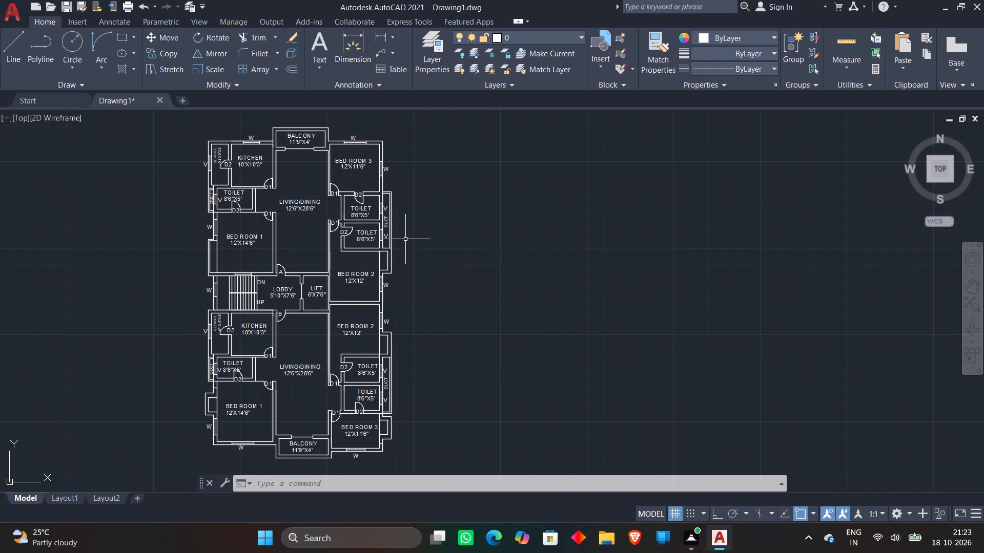
scroll(407, 240, "down", 1)
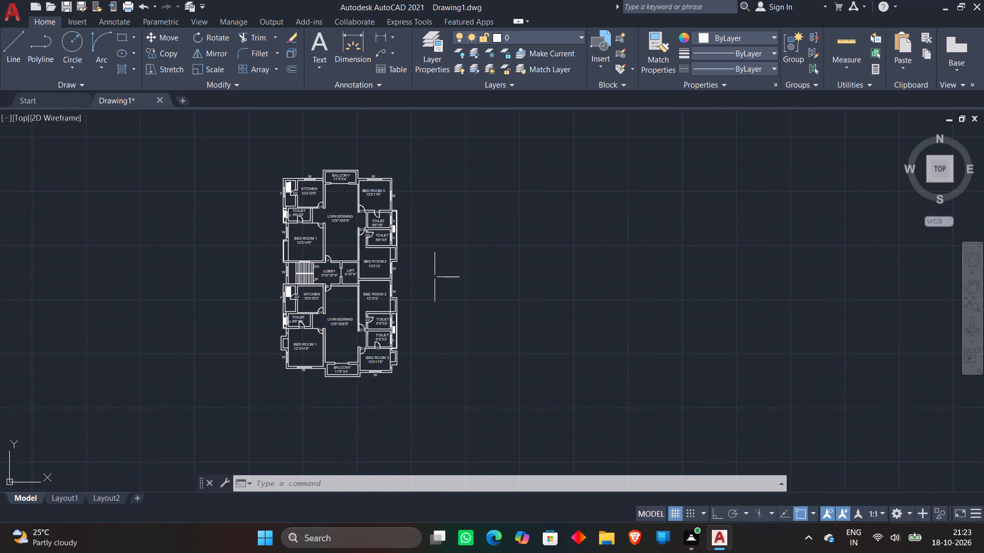
scroll(247, 159, "up", 1)
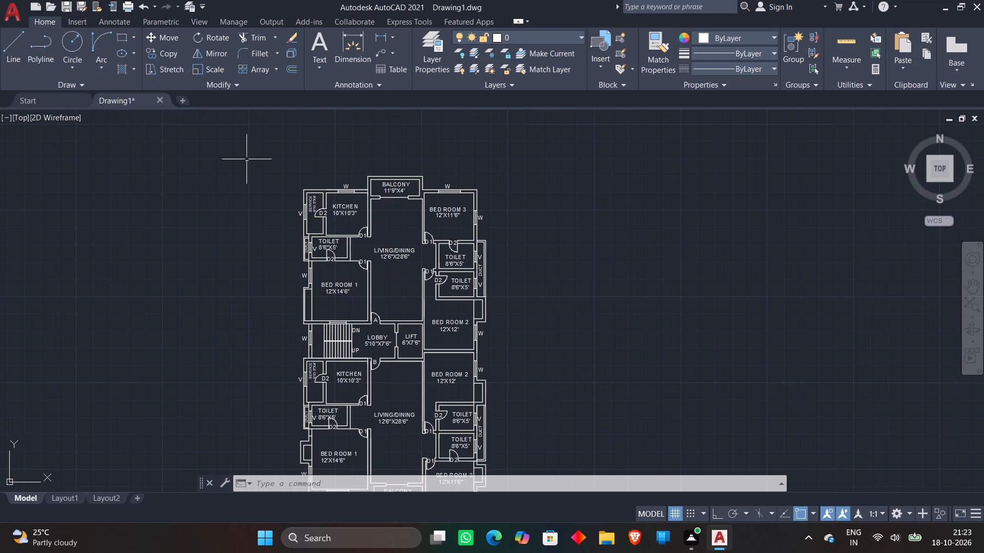
middle_click_drag(254, 175, 253, 175)
middle_click_drag(253, 175, 244, 164)
scroll(244, 164, "down", 1)
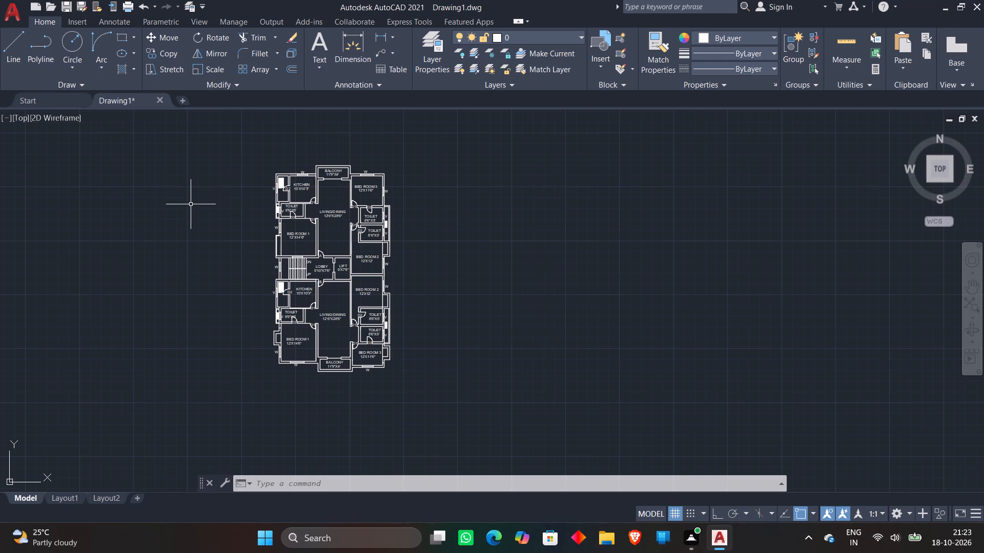
Save the drawing as 181 in the Desktop's New folder.
key("ctrl+s")
left_click(319, 244)
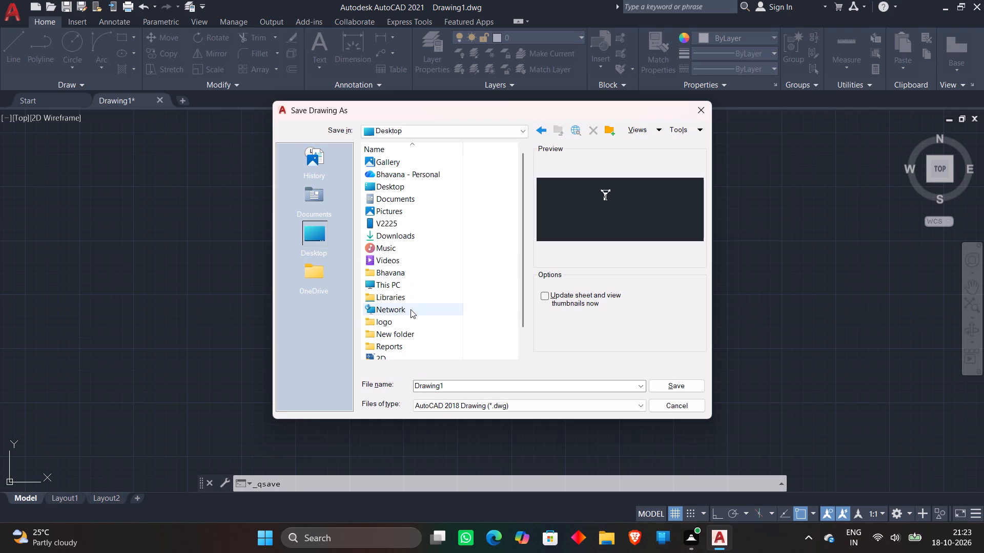
double_click(411, 331)
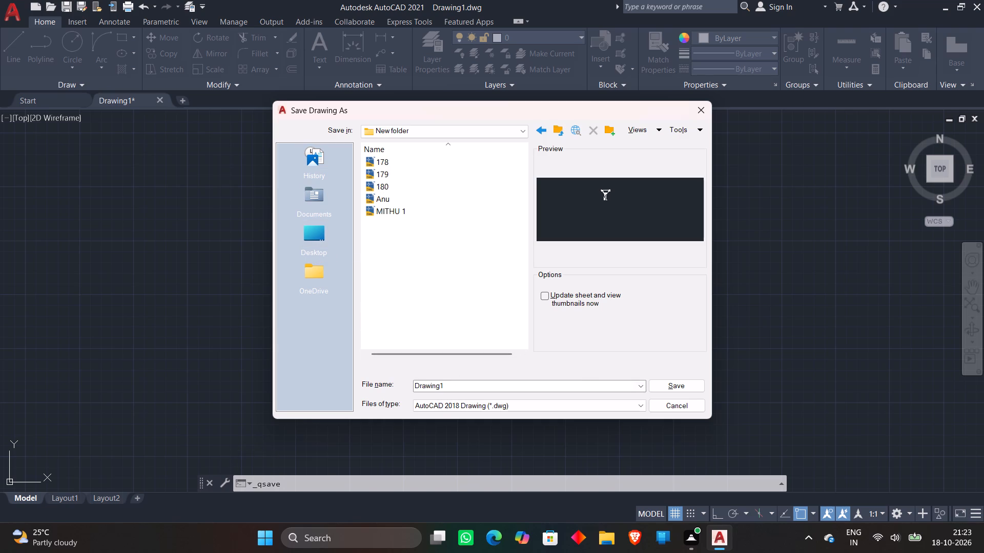
left_click(455, 386)
key("BackSpace")
type("181")
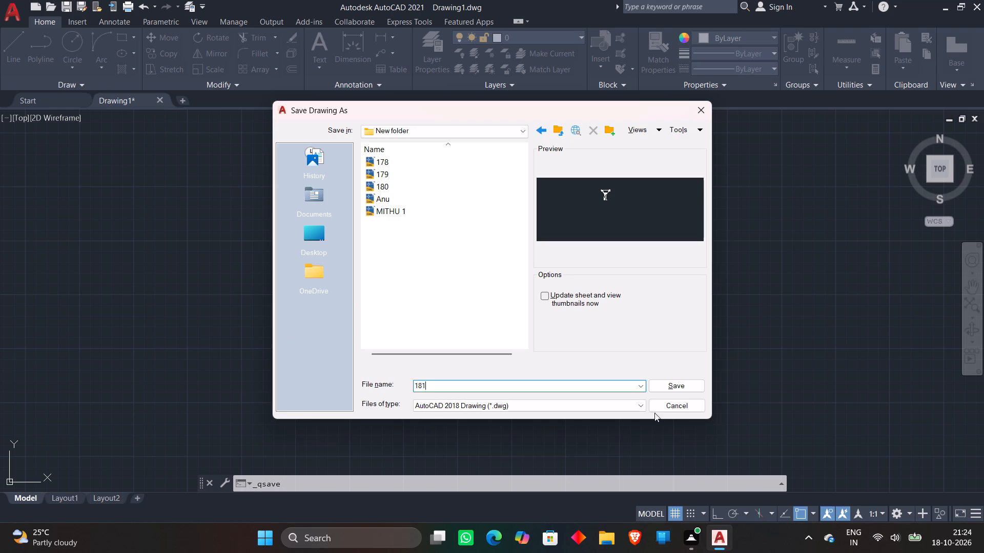
left_click(692, 387)
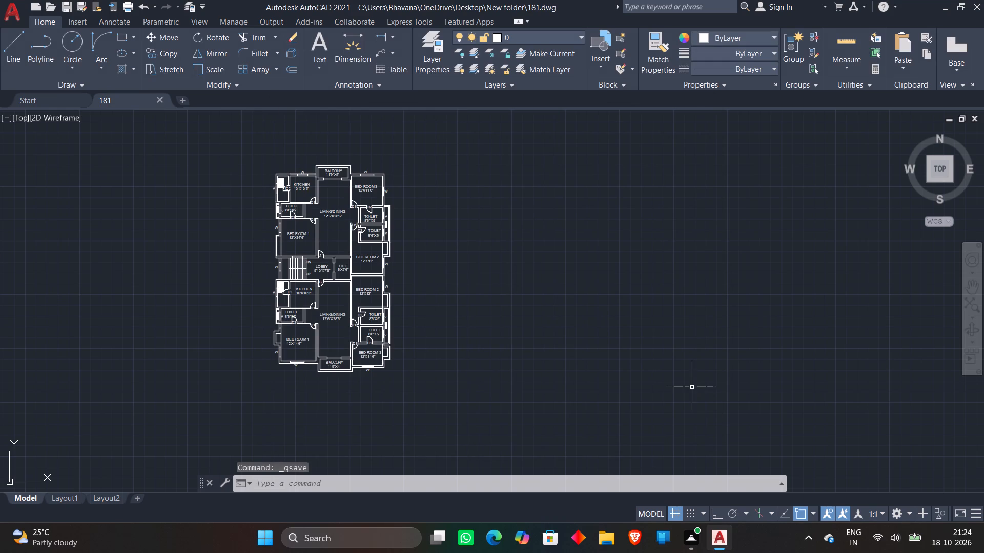
Set up the plot with AutoCAD PDF (High Quality Print).pc3, a window around the whole floor plan, and the plot centered.
key("ctrl+p")
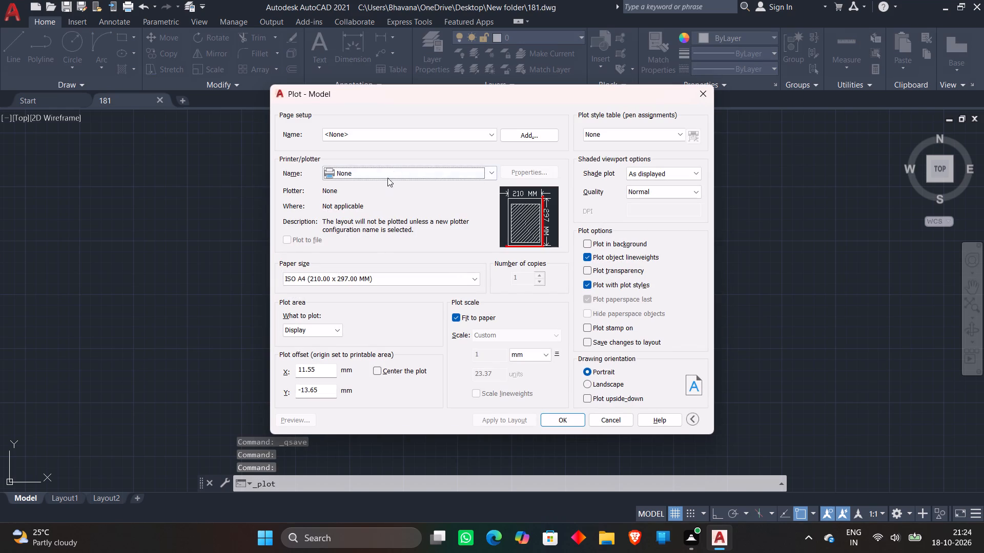
left_click(392, 168)
left_click(365, 232)
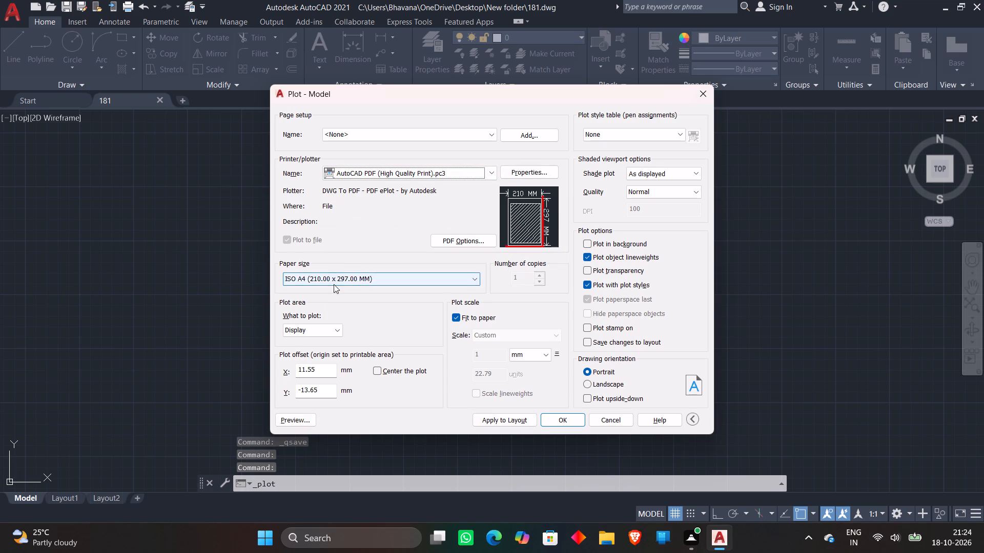
left_click(319, 325)
left_click(309, 366)
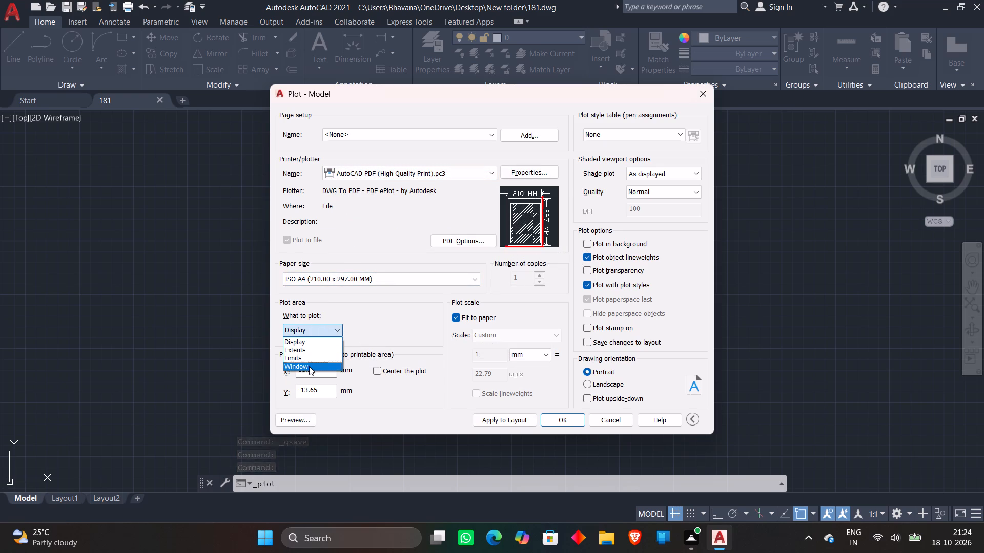
left_click(256, 155)
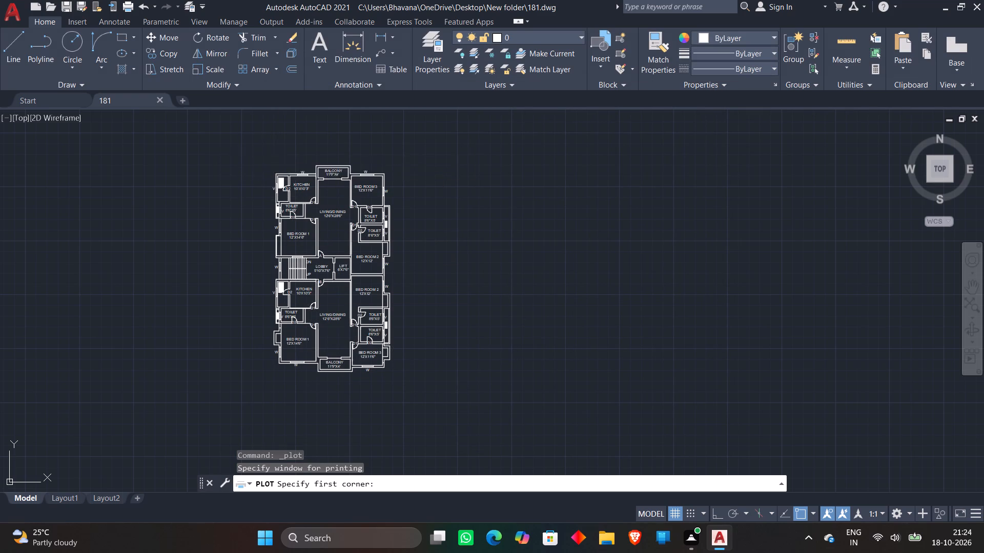
left_click(415, 390)
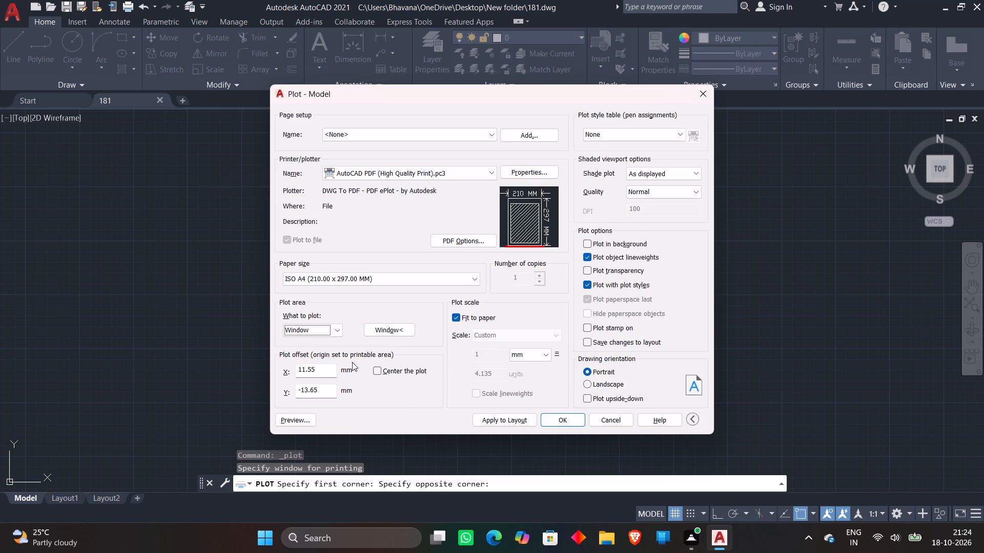
left_click(372, 373)
left_click(380, 370)
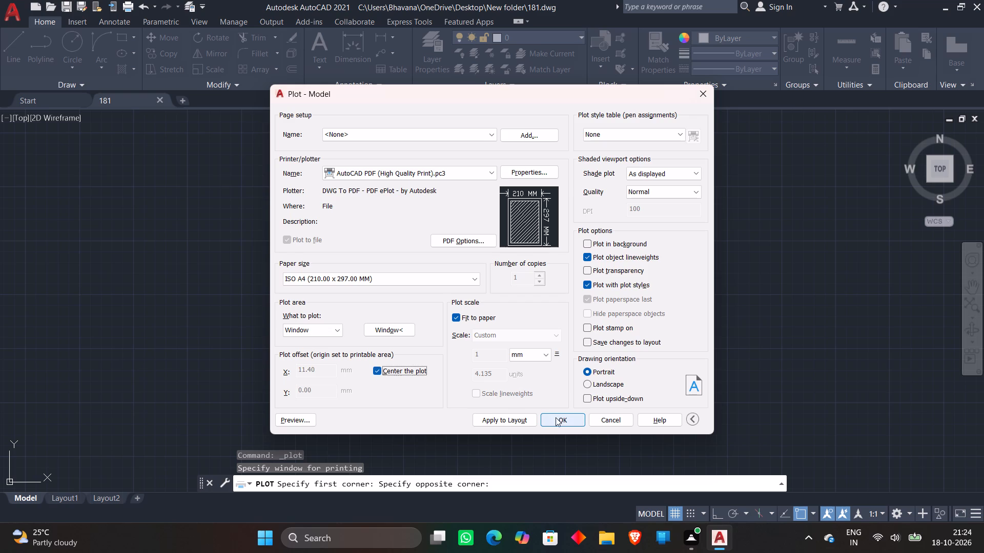
Plot the floor plan to a PDF named 181 in the Desktop's New folder.
left_click(558, 418)
left_click(322, 241)
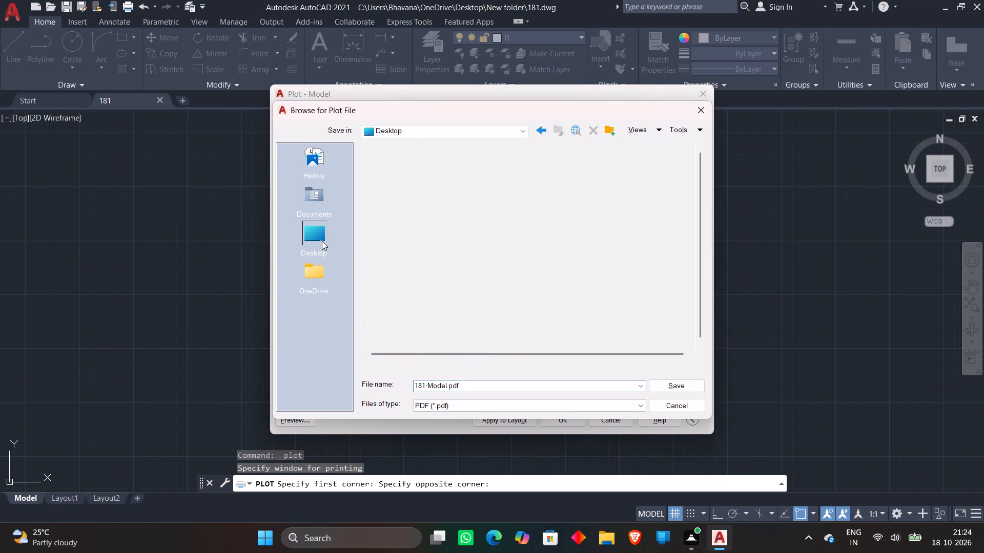
double_click(459, 384)
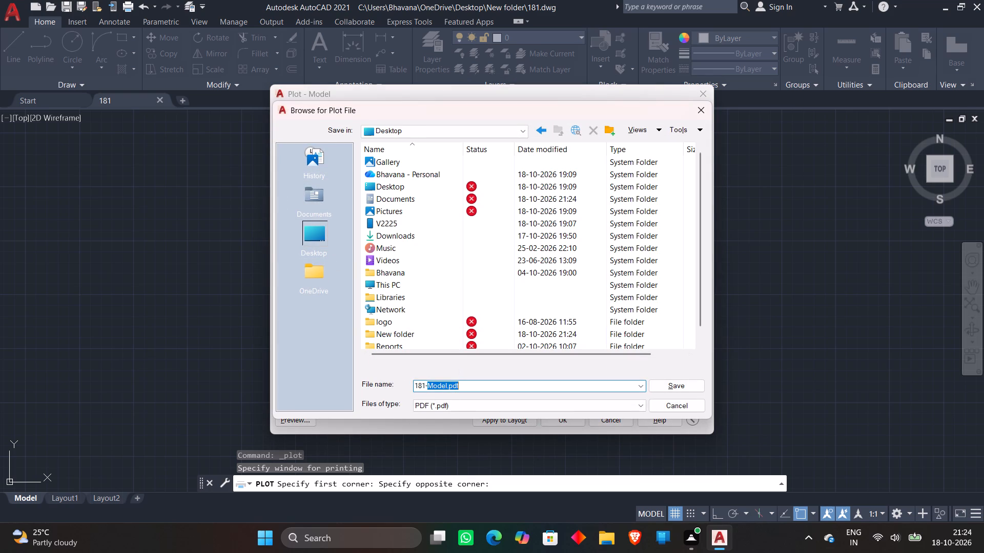
key("BackSpace")
key("BackSpace")
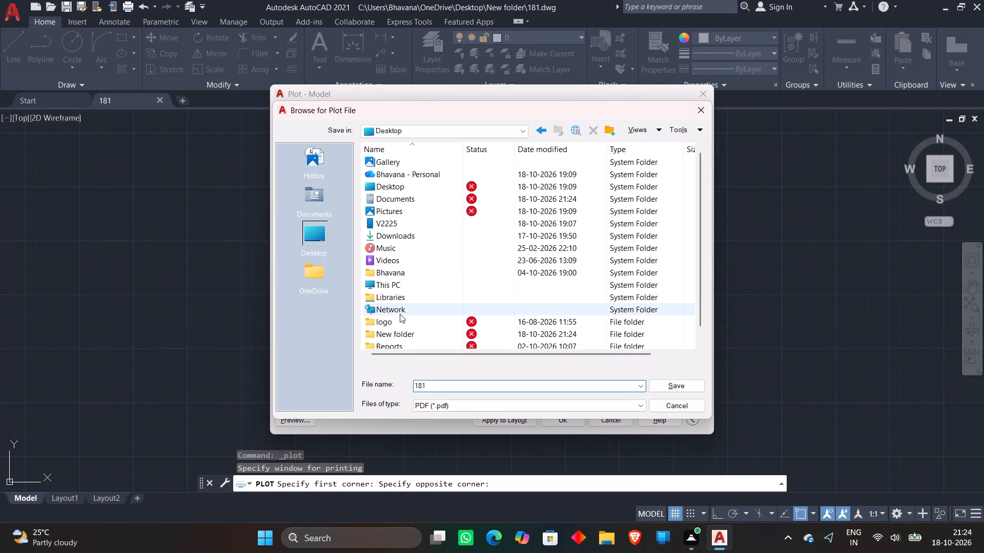
double_click(407, 333)
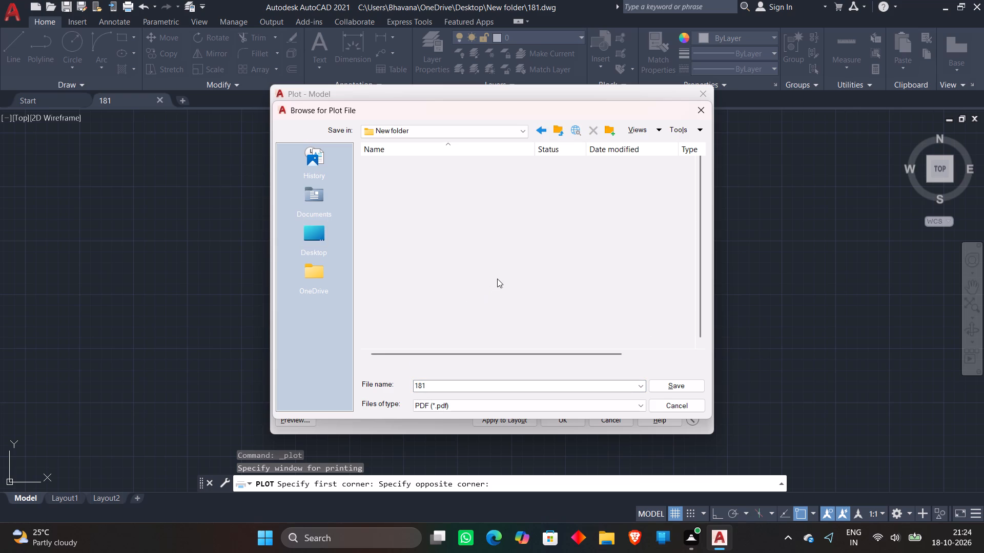
scroll(497, 279, "down", 1)
left_click(664, 382)
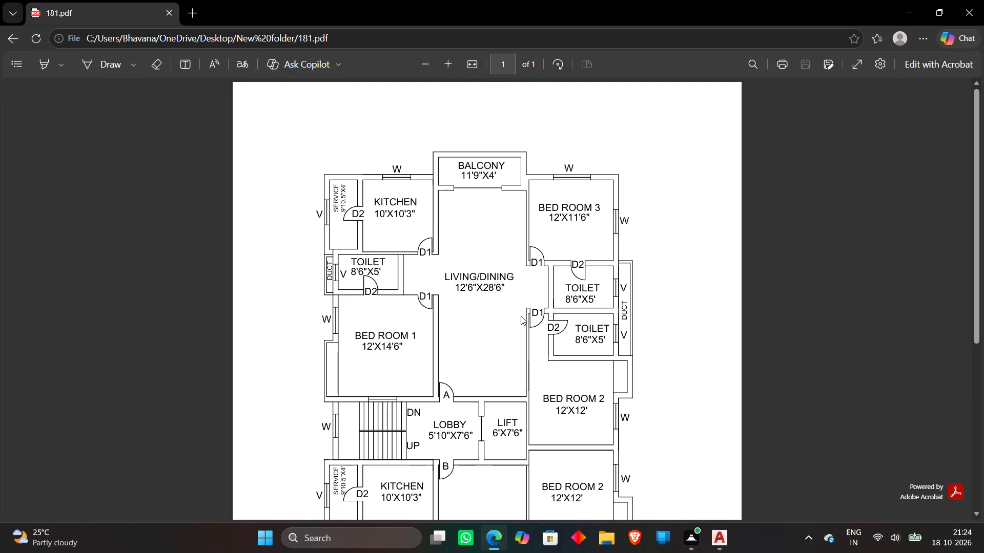
Review the plotted PDF down to the lower apartment's balcony and close the viewer.
scroll(521, 316, "down", 7)
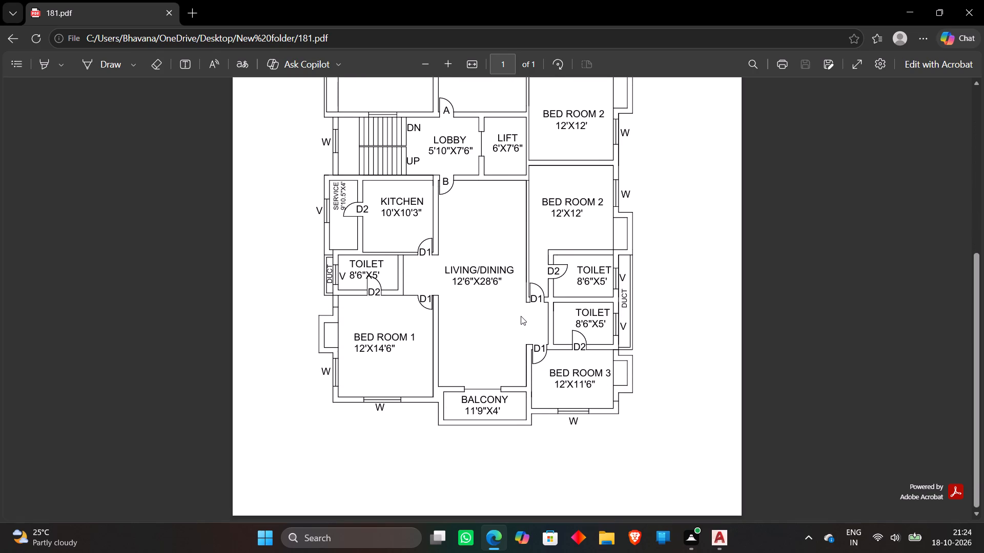
left_click(961, 8)
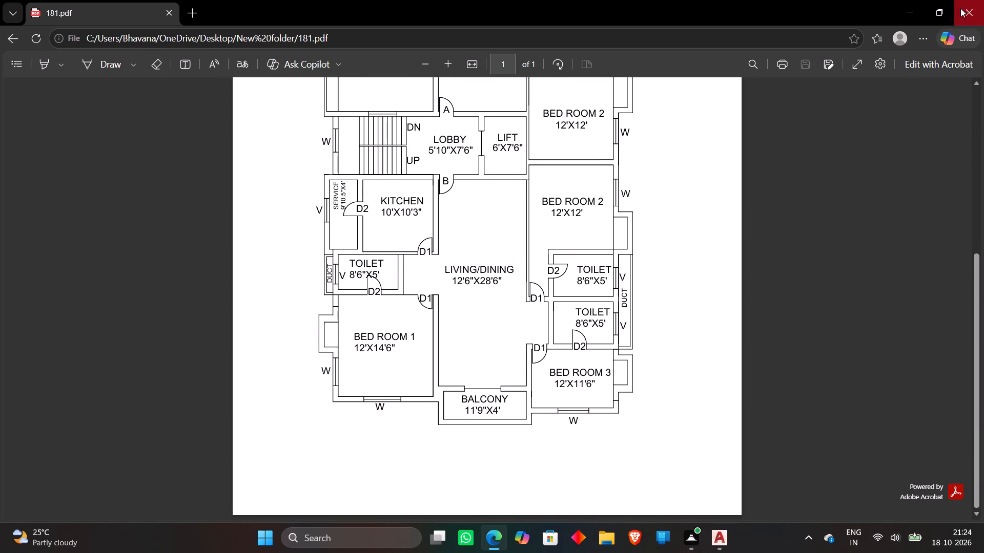